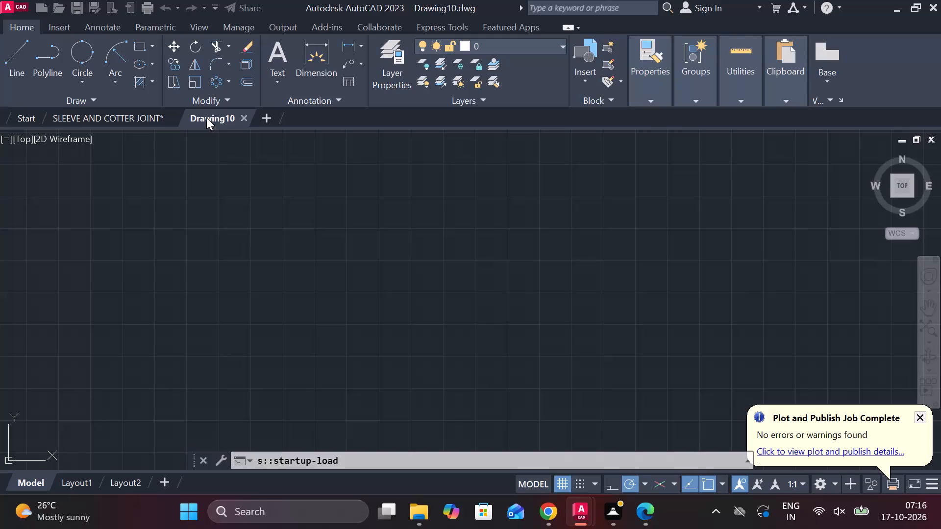
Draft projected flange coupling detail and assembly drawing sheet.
Turn on the command log file with LOGFILEON.
left_click(395, 457)
type("LO")
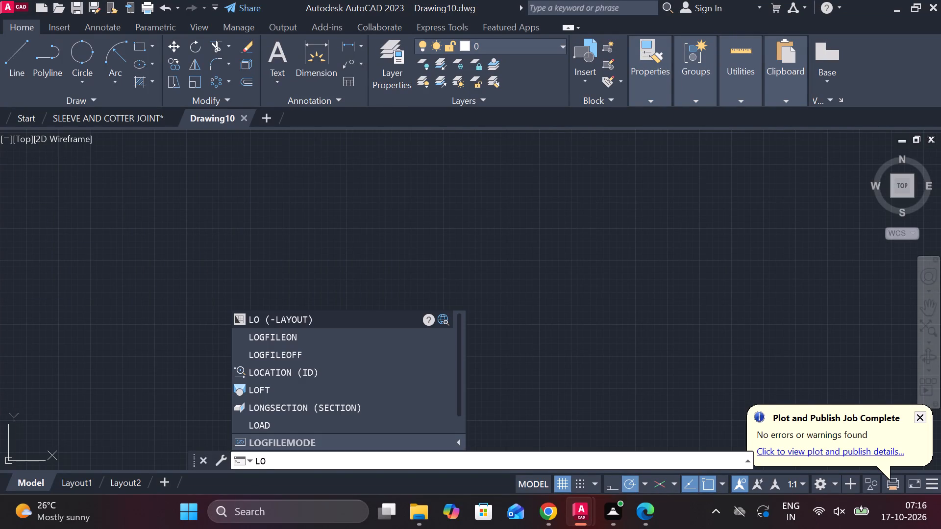
key("g")
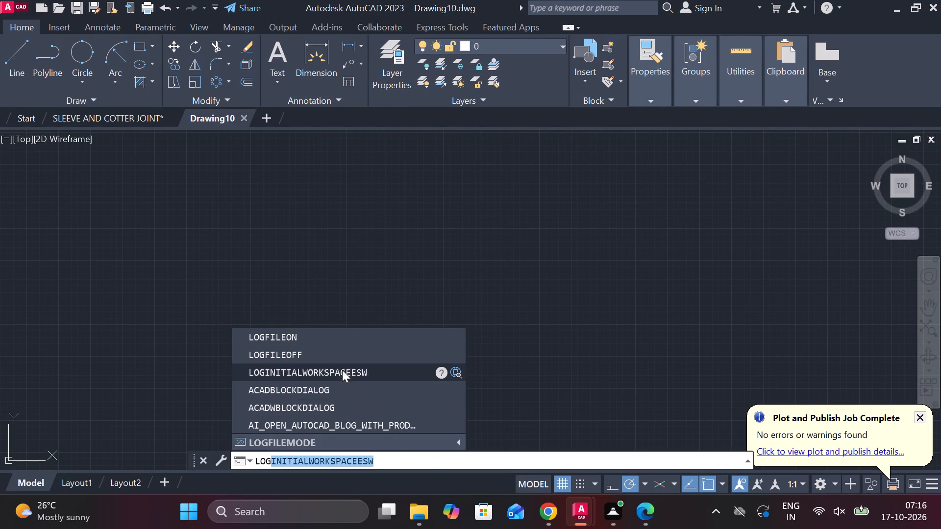
left_click(280, 340)
Set the model space limits with lower left corner 0,0 and upper right corner 297,210.
type("LIMITS")
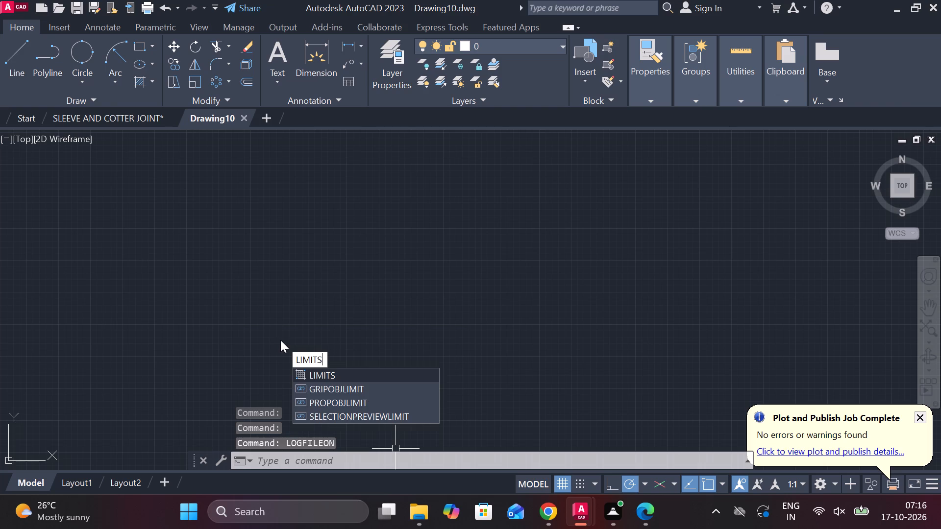
left_click(341, 373)
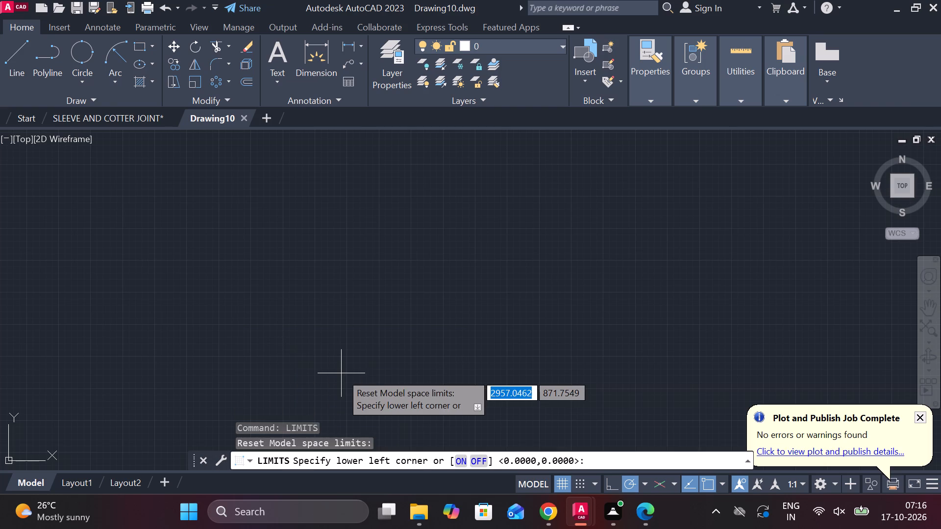
type("0,0")
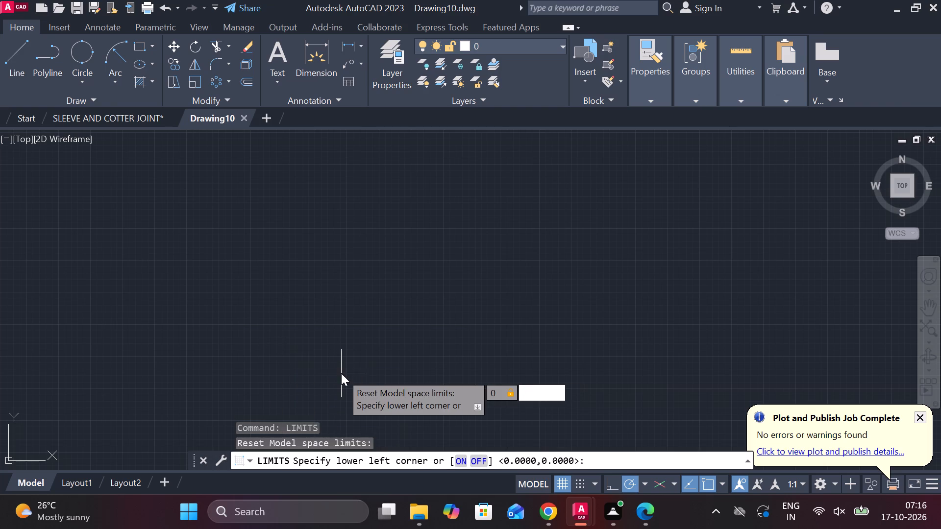
key("Return")
type("297")
type(",210")
key("Return")
Draw a vertical line 100 units long, running downward from a freely chosen point in the empty drawing.
key("z")
key("Return")
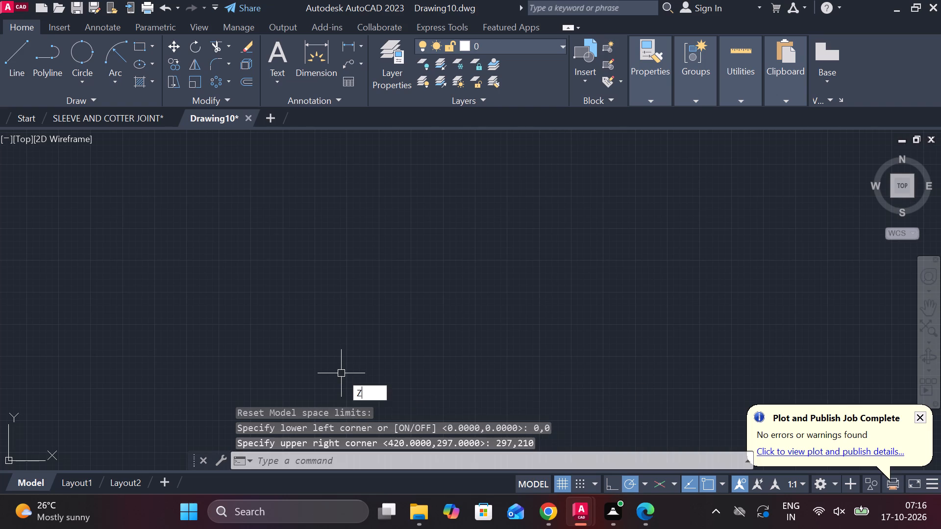
key("e")
key("Return")
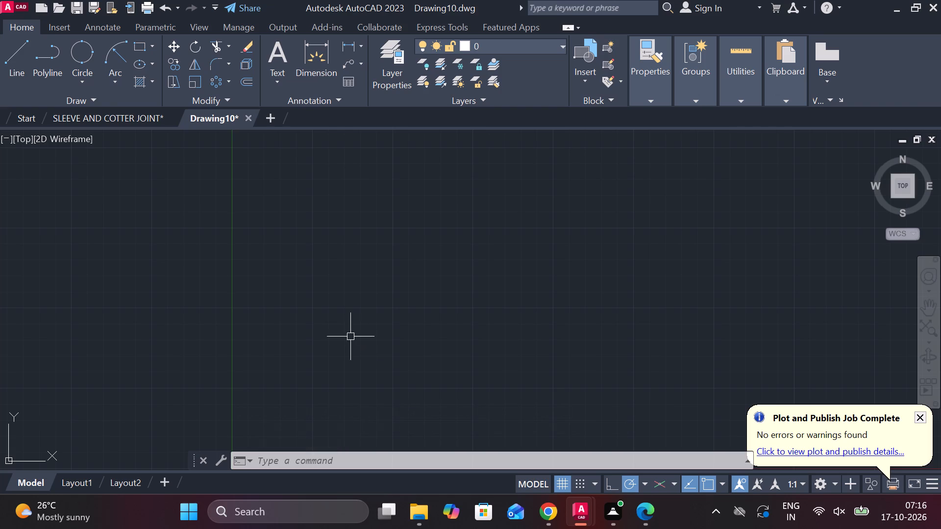
middle_click_drag(374, 287, 340, 316)
key("l")
key("Return")
middle_click_drag(443, 230, 421, 238)
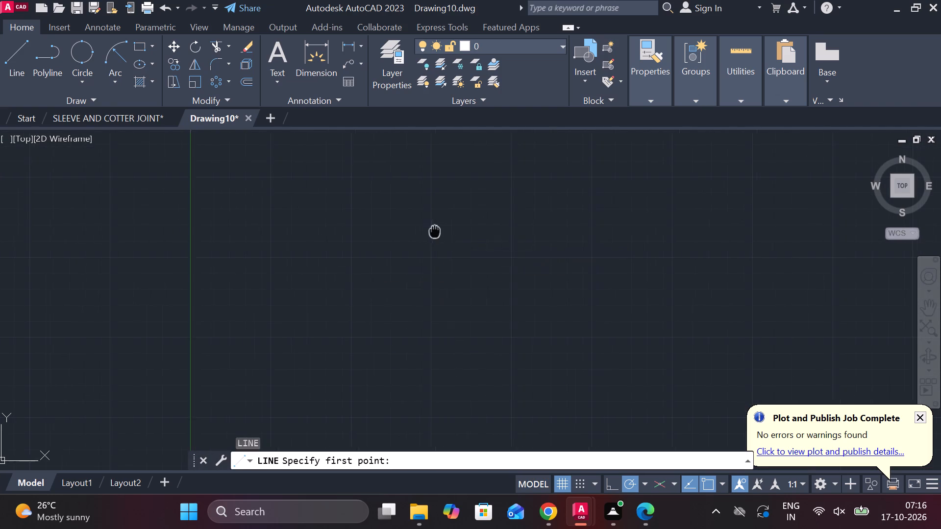
middle_click_drag(421, 238, 400, 257)
middle_click_drag(387, 248, 400, 293)
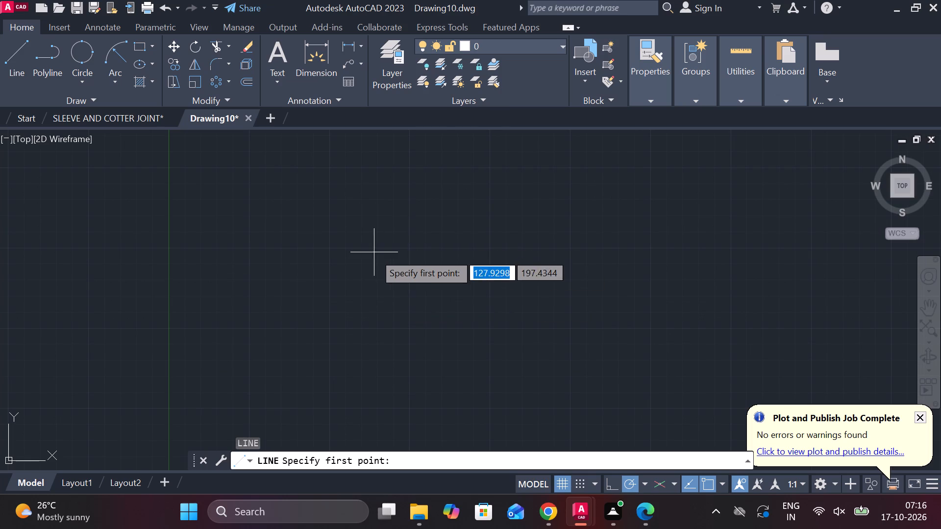
middle_click_drag(385, 239, 285, 313)
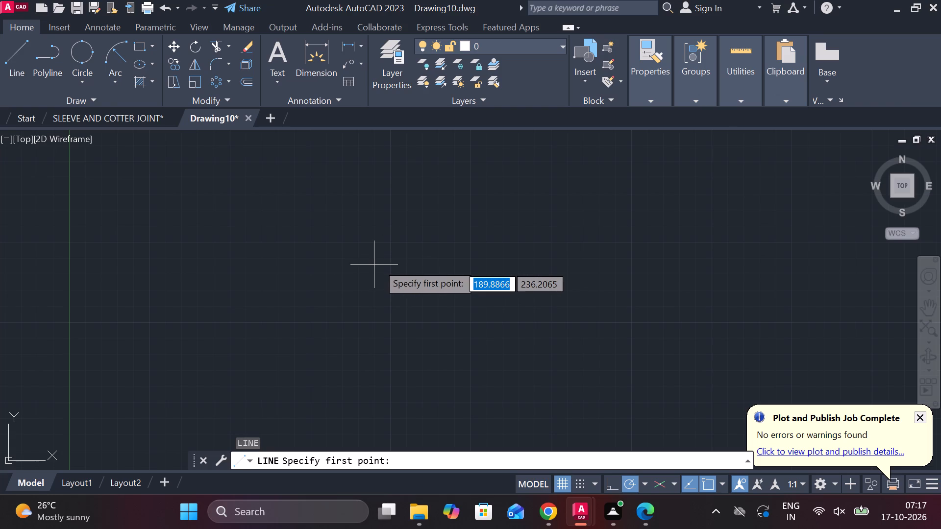
left_click(409, 213)
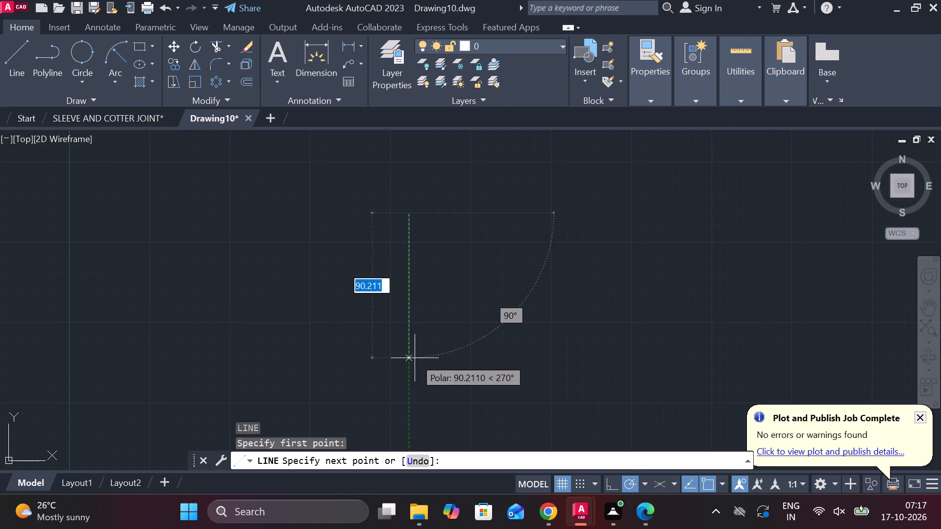
type("100")
key("Return")
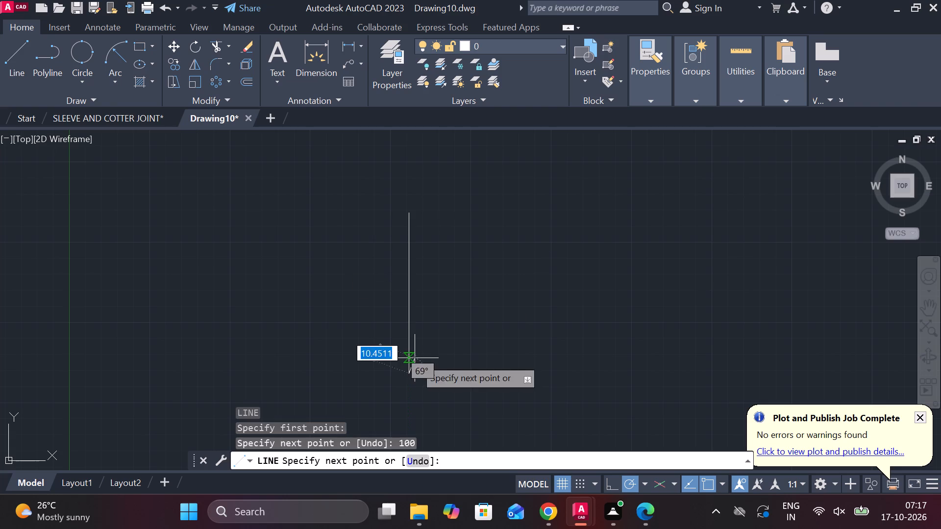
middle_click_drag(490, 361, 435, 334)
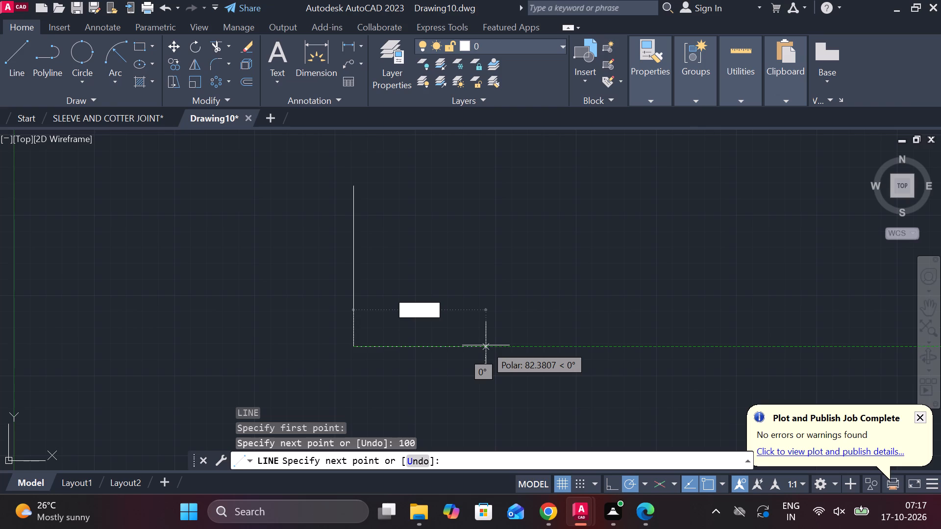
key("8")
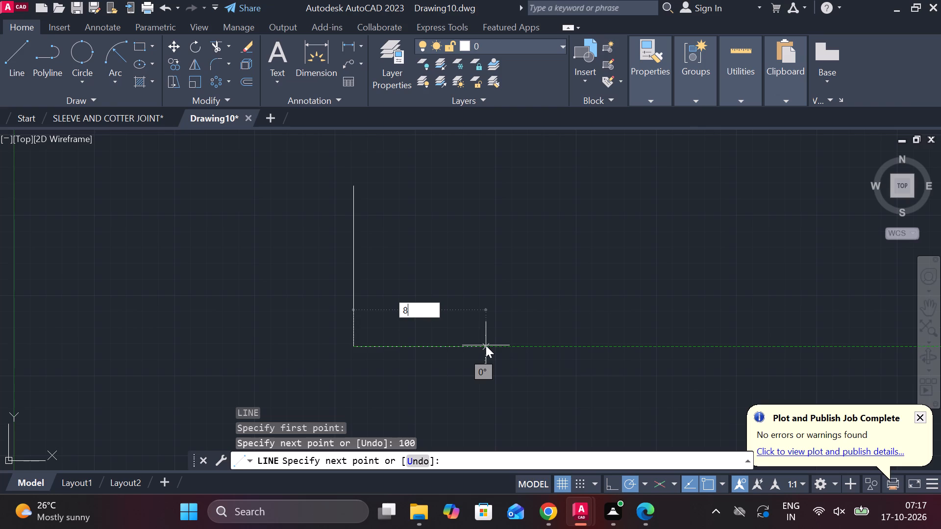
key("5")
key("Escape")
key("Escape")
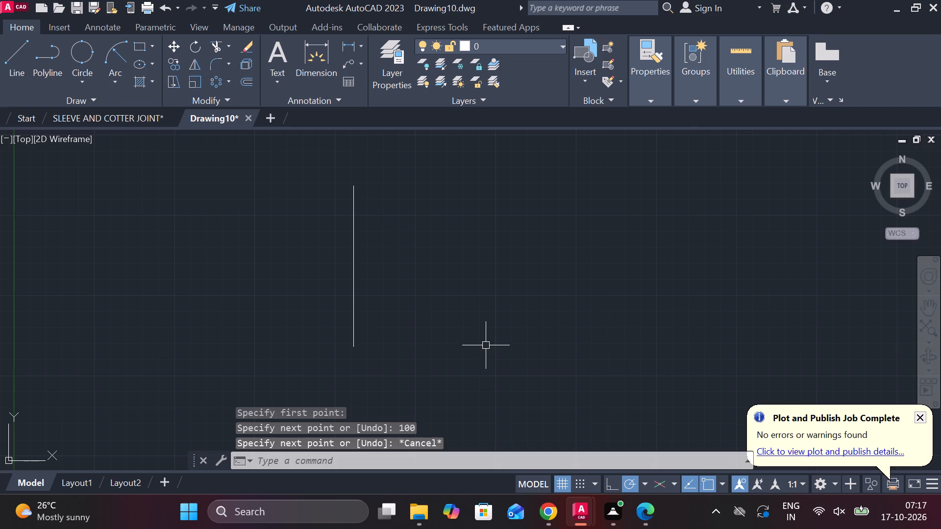
Draw a horizontal centre line through the vertical line's midpoint, starting just left of it and extending much farther to the right.
key("l")
key("Return")
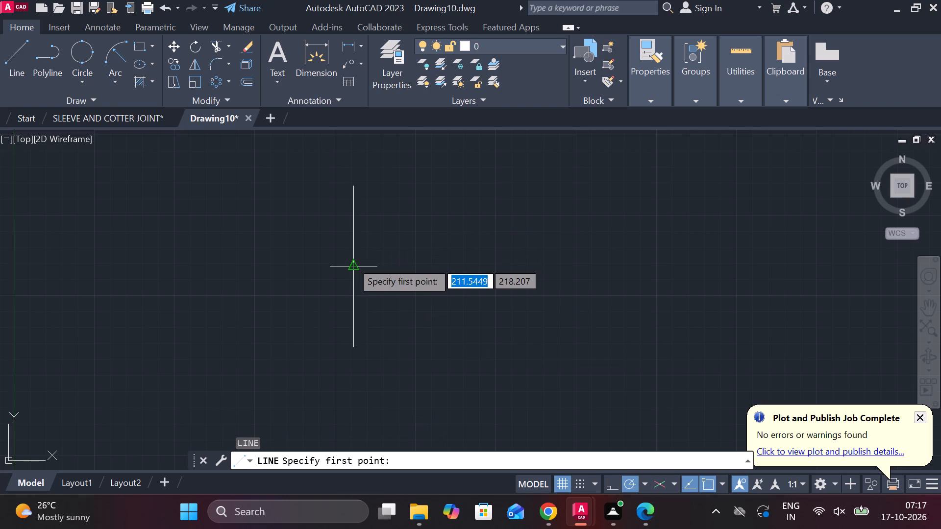
left_click(294, 263)
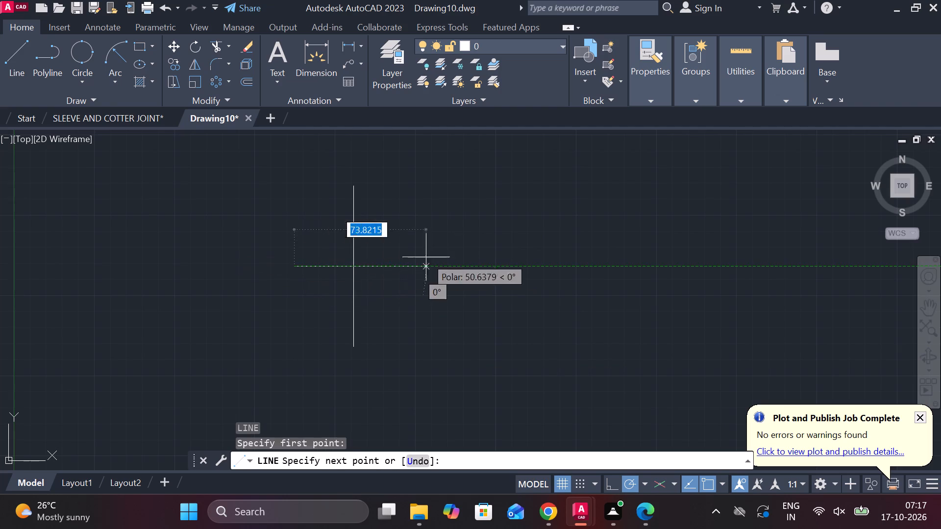
left_click(672, 265)
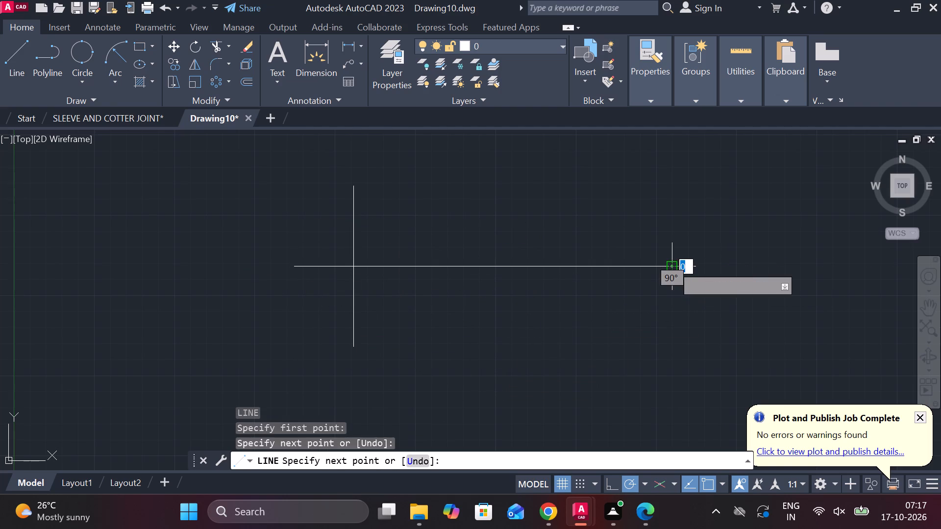
key("Escape")
Offset the vertical line 85 units to the right.
middle_click_drag(375, 261, 389, 264)
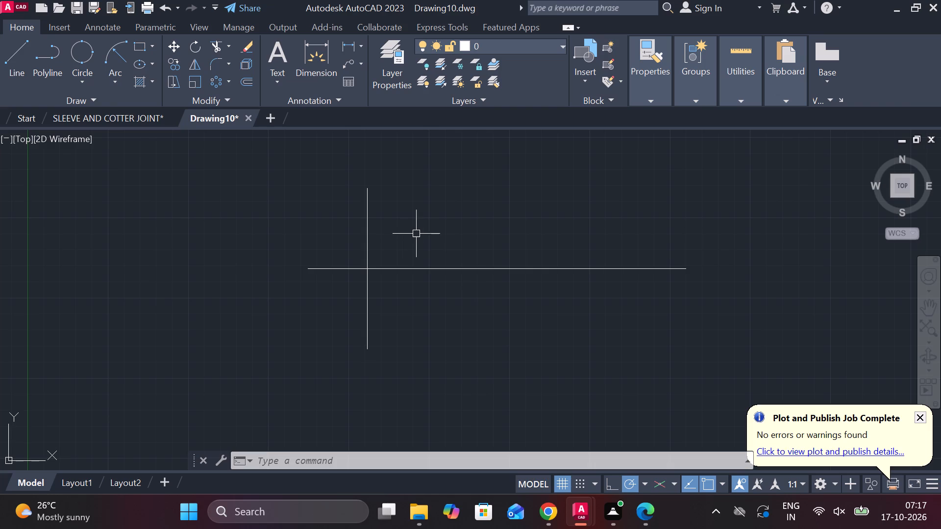
left_click(365, 222)
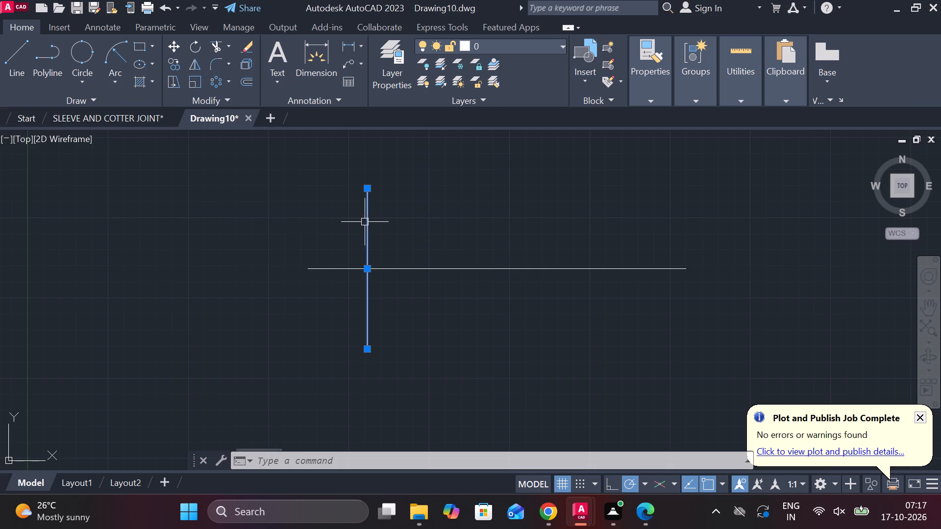
key("o")
key("Return")
key("Return")
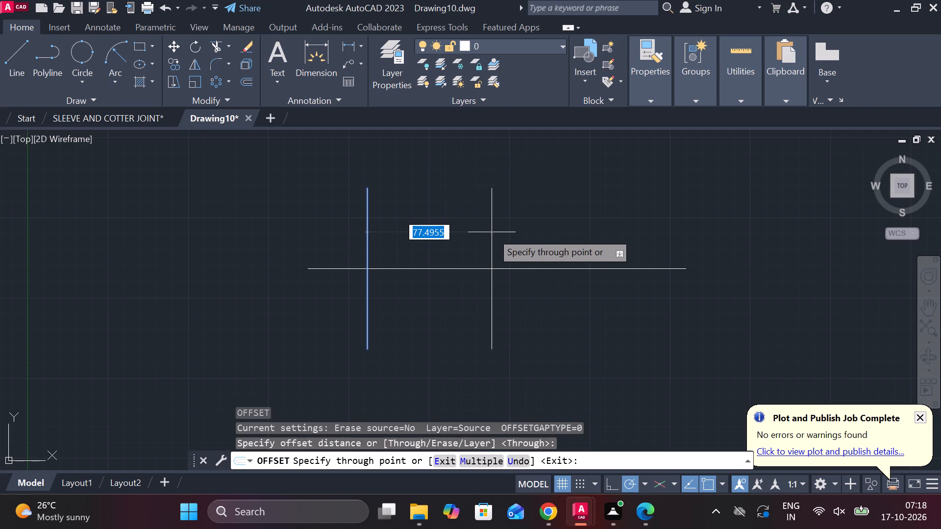
type("85")
key("space")
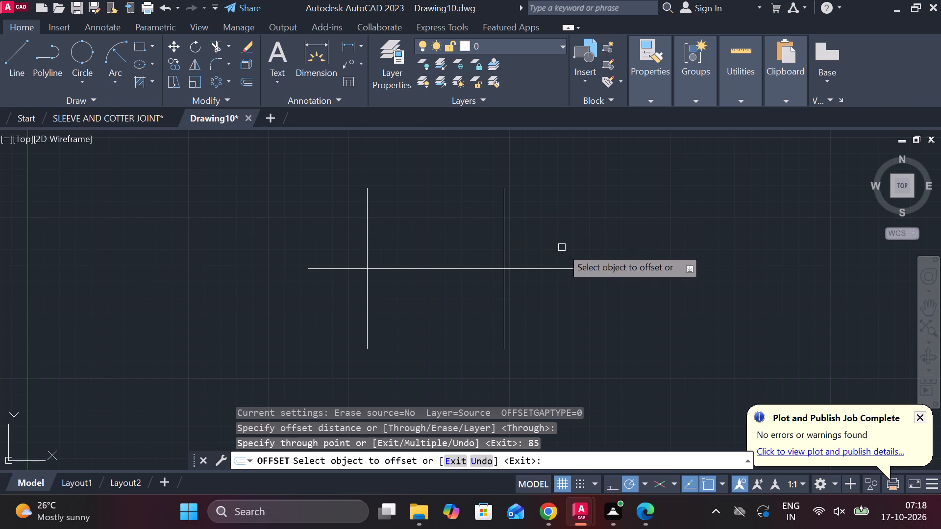
key("Escape")
Draw a horizontal line starting on the right vertical line, 25 units above its midpoint, extending left past the first vertical line.
key("l")
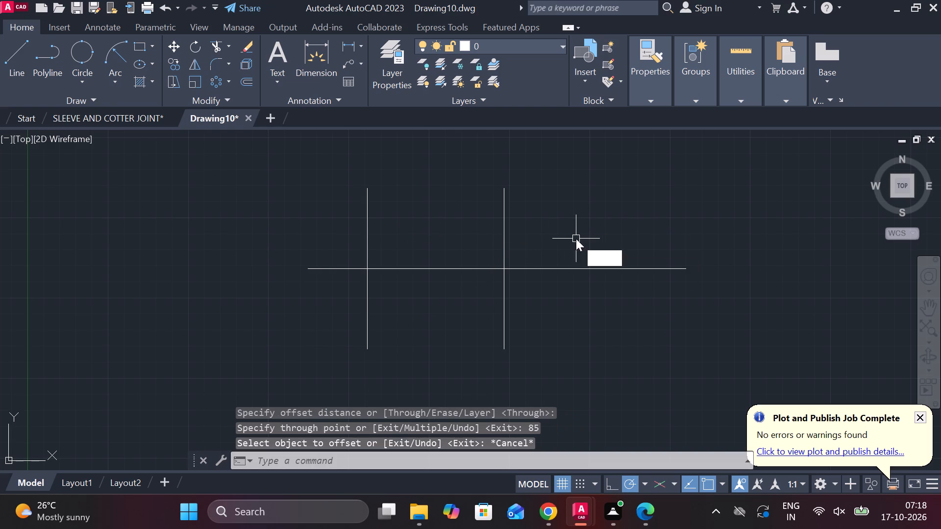
key("Return")
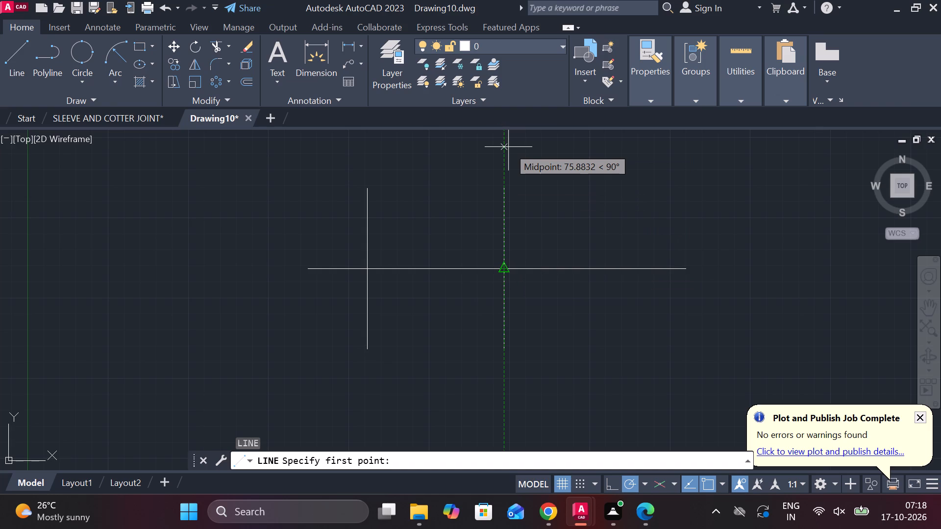
type("25")
key("space")
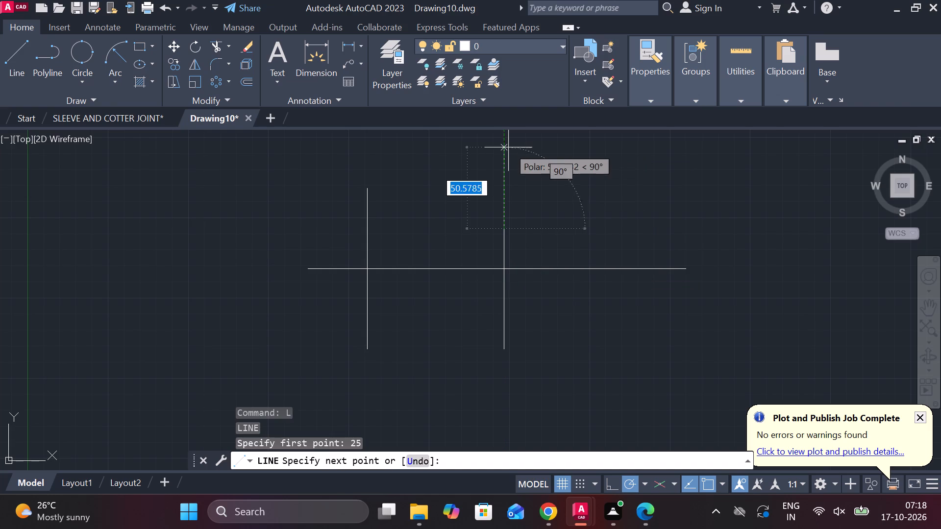
left_click(312, 221)
key("Escape")
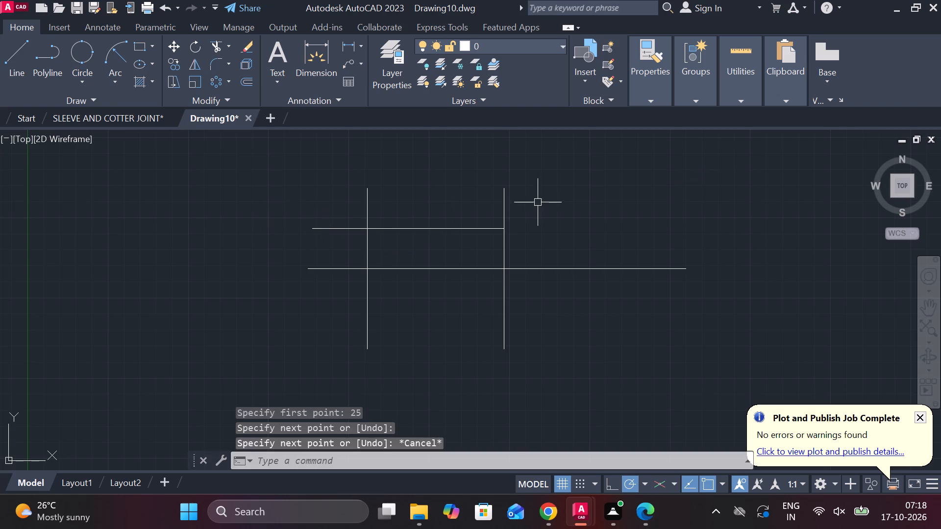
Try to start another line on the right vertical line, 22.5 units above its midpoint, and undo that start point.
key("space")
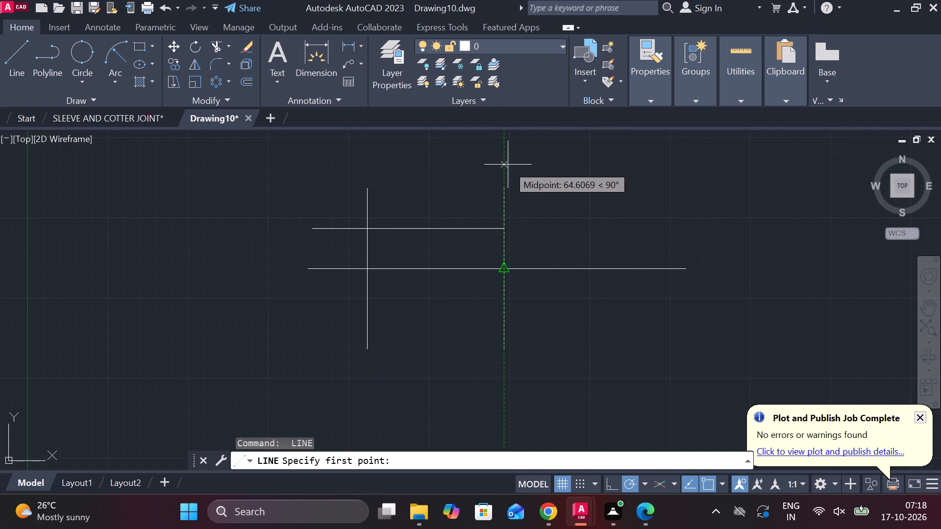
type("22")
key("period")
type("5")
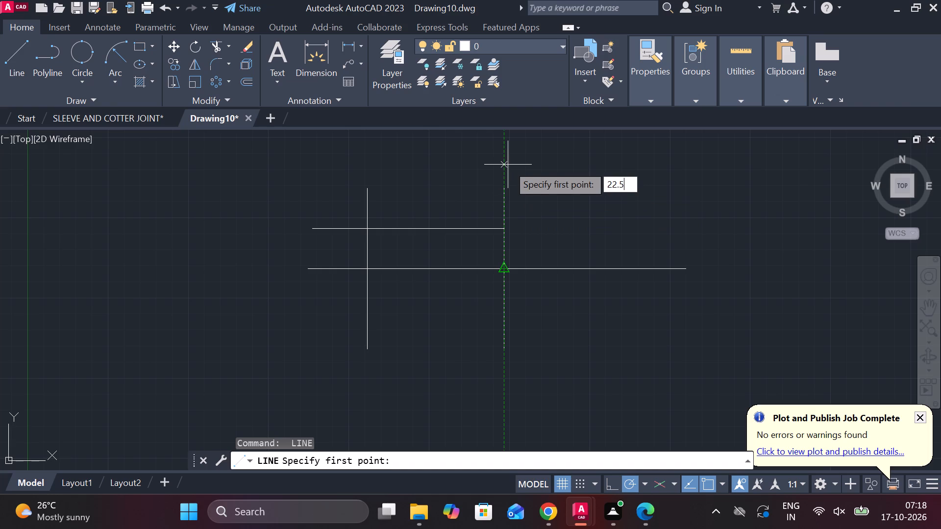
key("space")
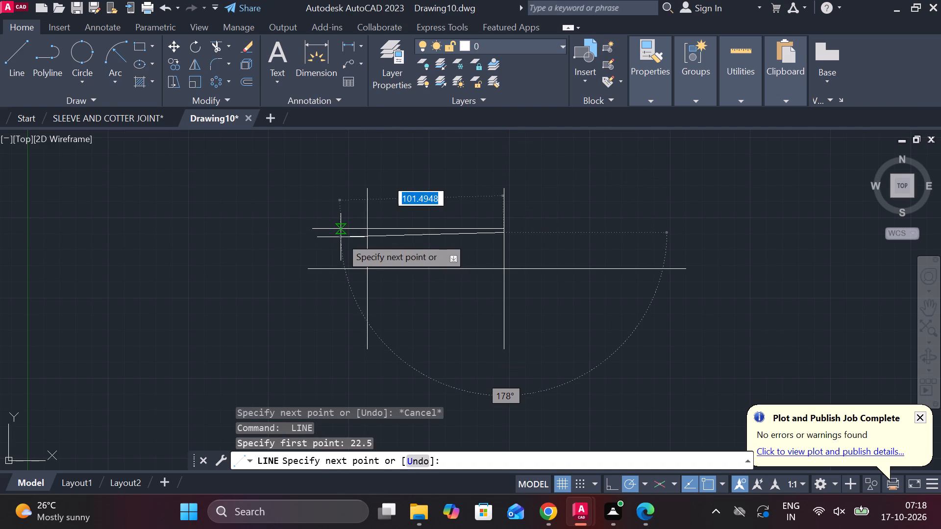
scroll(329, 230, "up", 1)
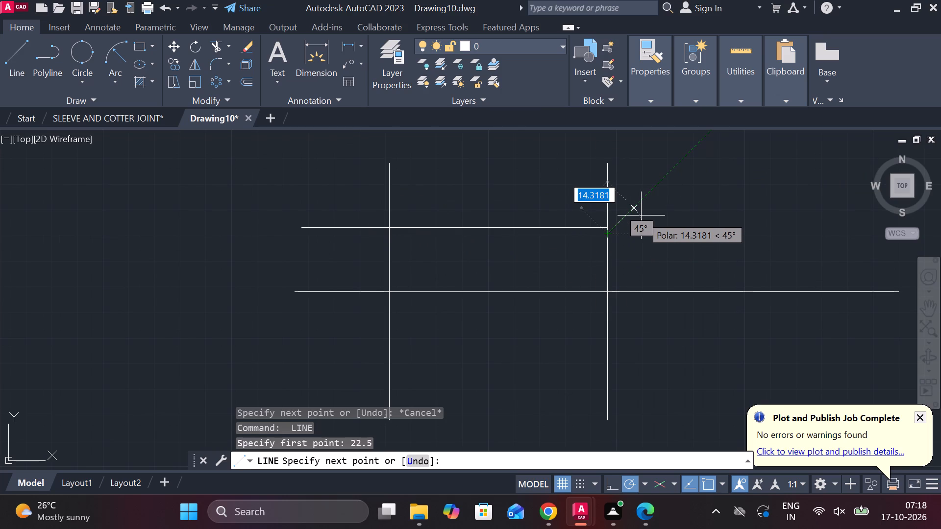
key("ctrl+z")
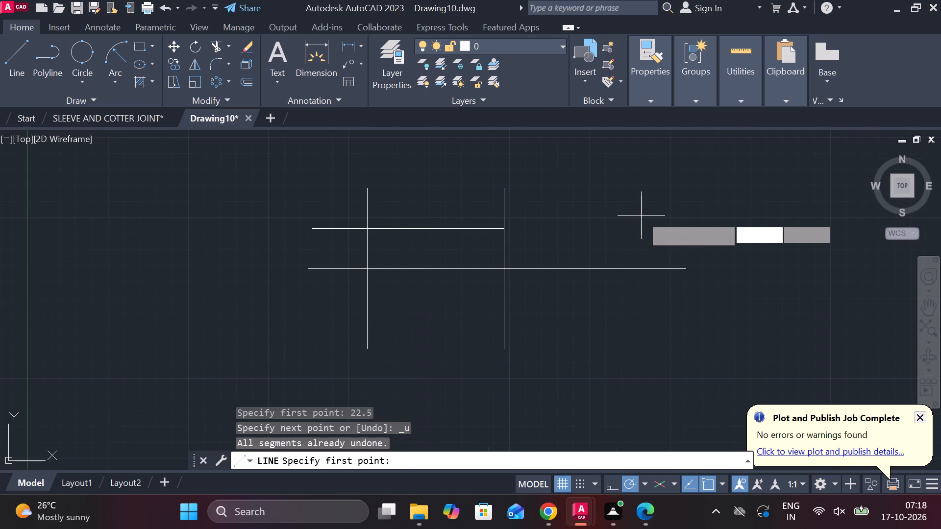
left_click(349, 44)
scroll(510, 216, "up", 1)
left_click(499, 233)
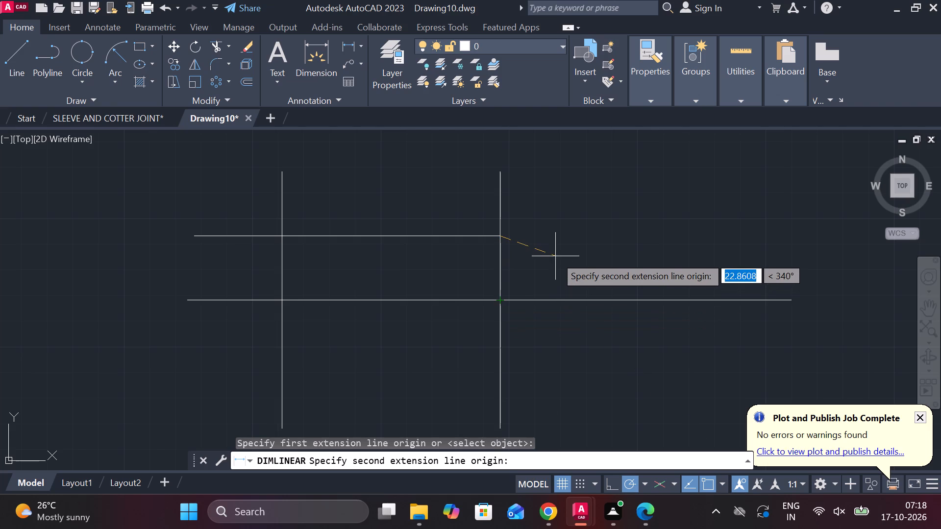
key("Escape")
Offset the short horizontal line above the centre line 2.5 units upward.
left_click(454, 235)
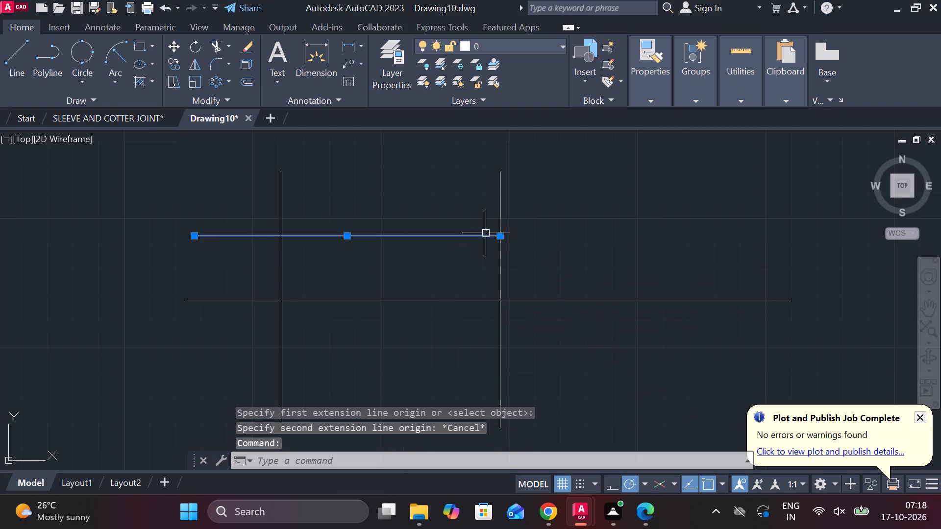
key("o")
key("Return")
key("Return")
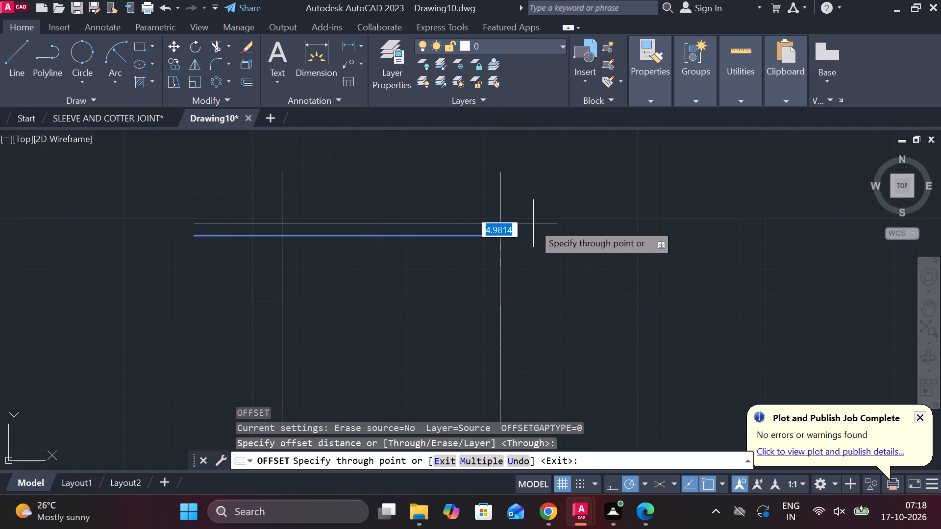
key("2")
type(".5")
key("space")
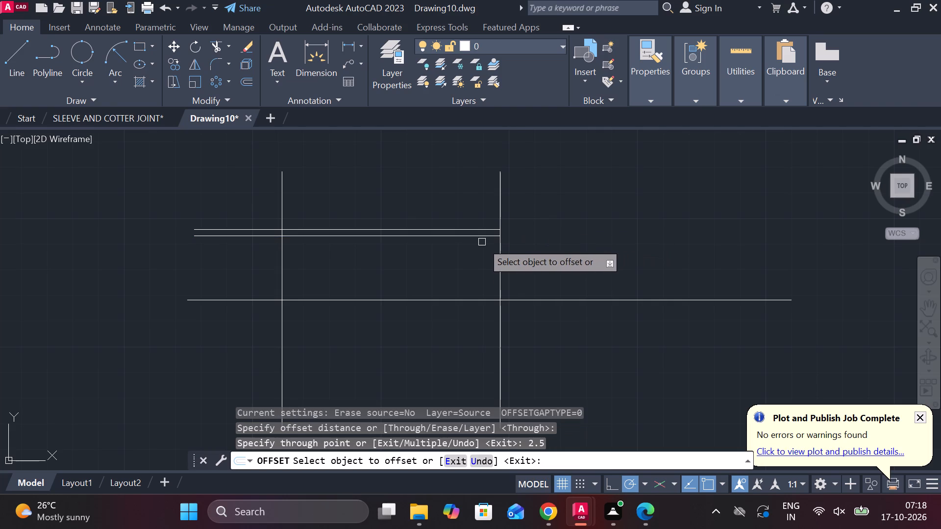
middle_click_drag(481, 268, 488, 270)
key("Escape")
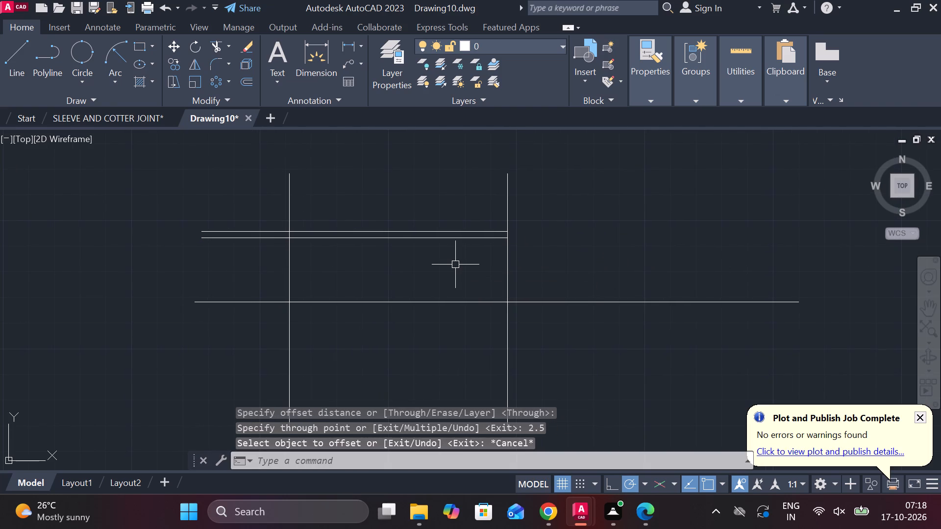
Trim the two closely spaced horizontal lines where they extend left past the left vertical line.
type("TR")
key("space")
left_click_drag(246, 176, 244, 267)
key("Escape")
Offset the horizontal centre line 37.5 units upward.
middle_click_drag(441, 264, 441, 264)
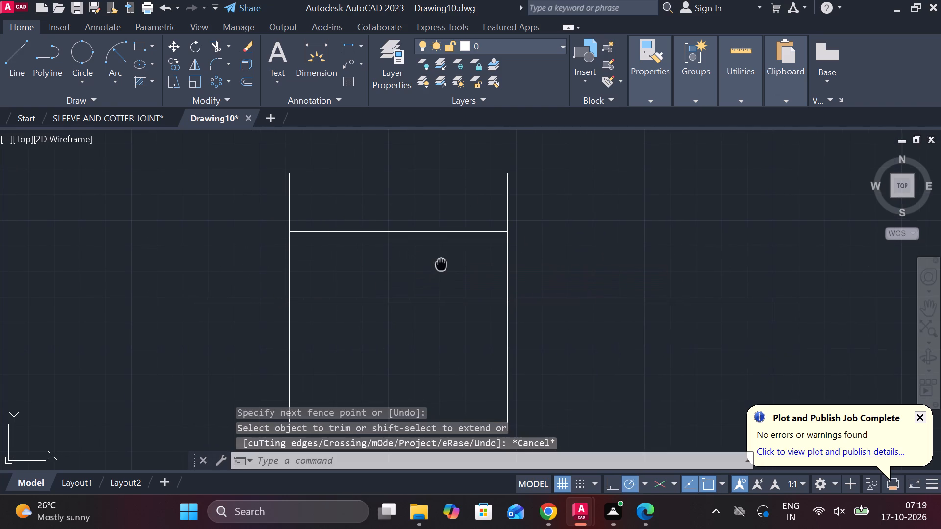
middle_click_drag(441, 264, 454, 266)
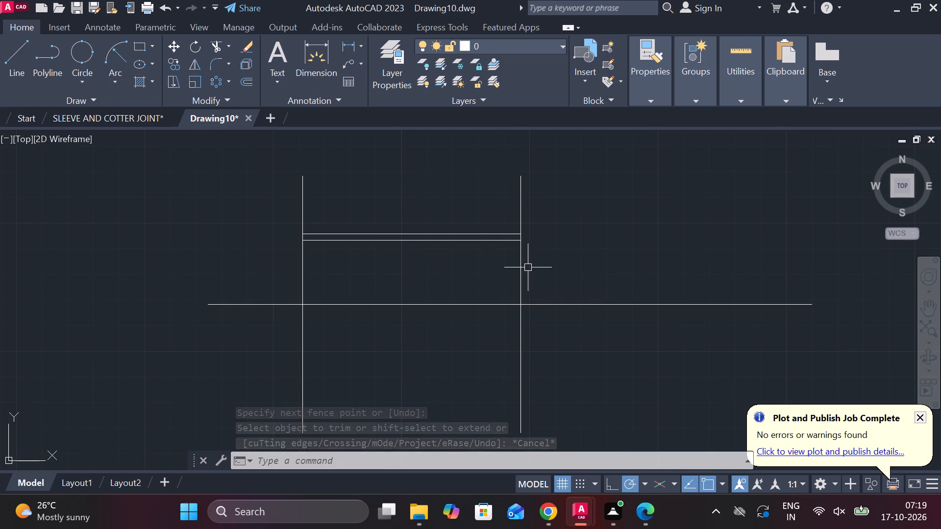
middle_click_drag(586, 268, 564, 268)
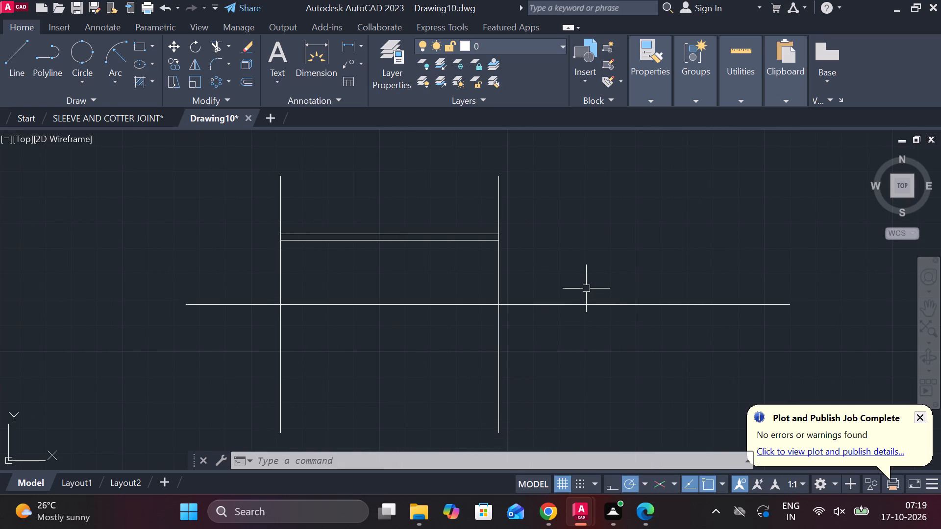
left_click(588, 304)
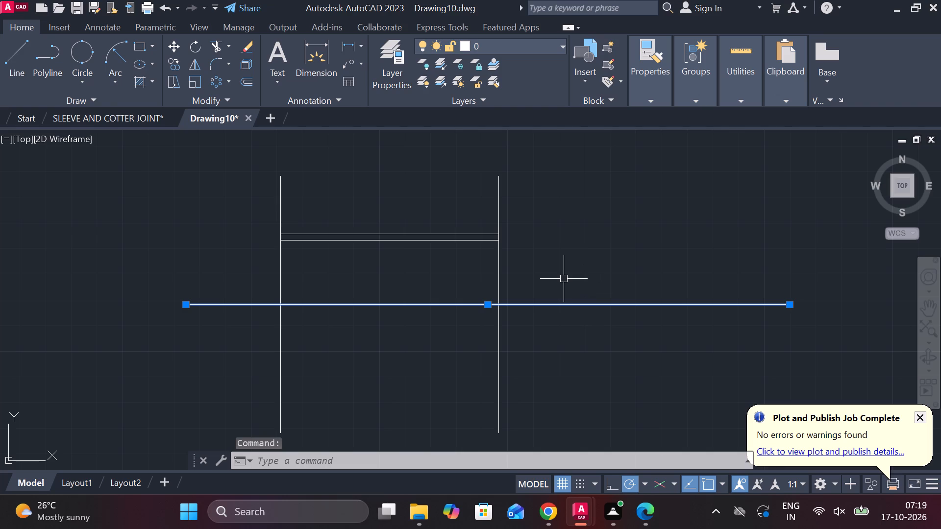
key("o")
key("Return")
key("Return")
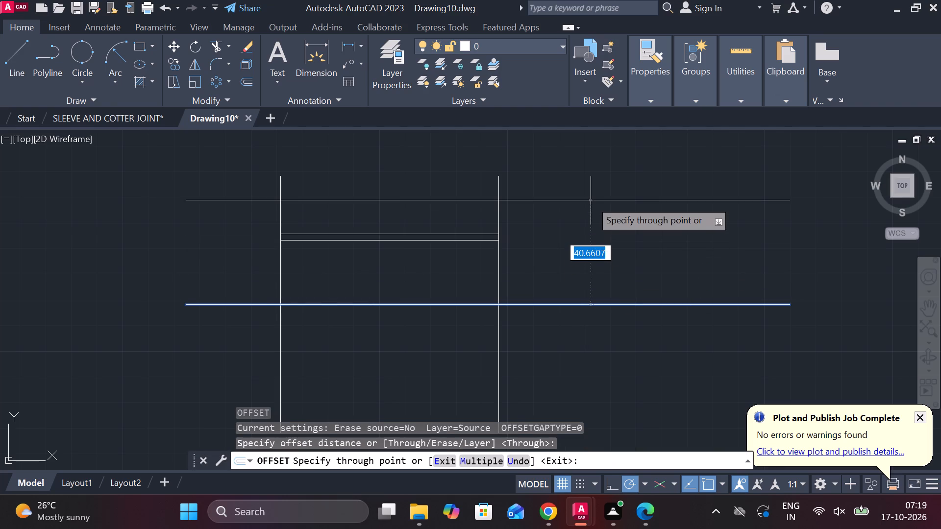
type("37.5")
key("space")
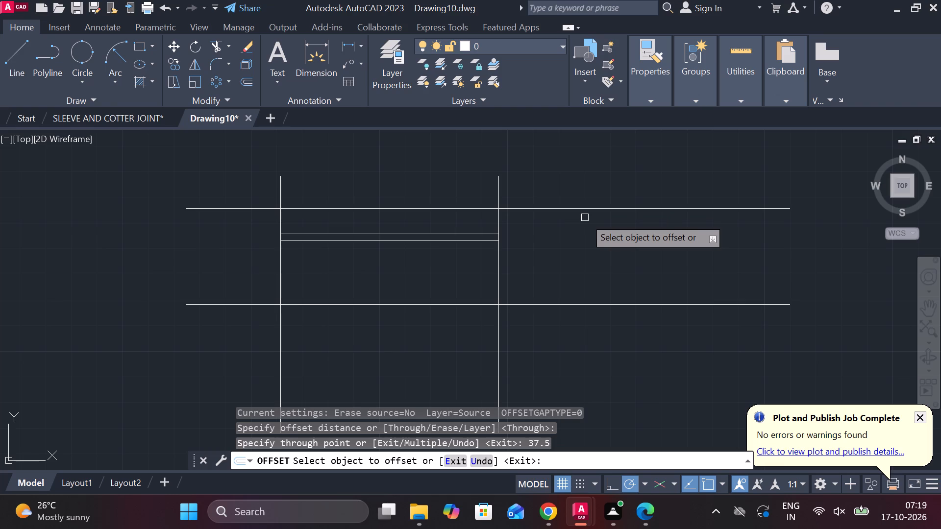
middle_click_drag(571, 237, 570, 185)
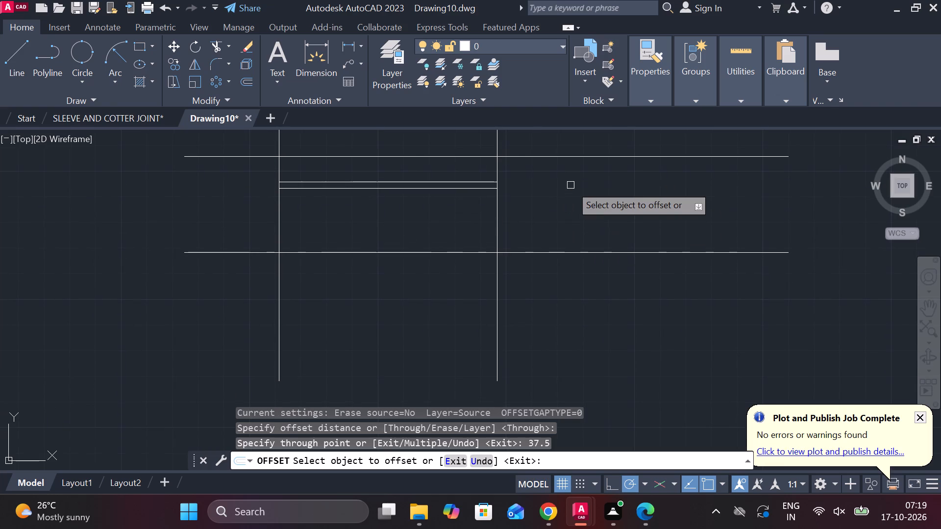
key("Escape")
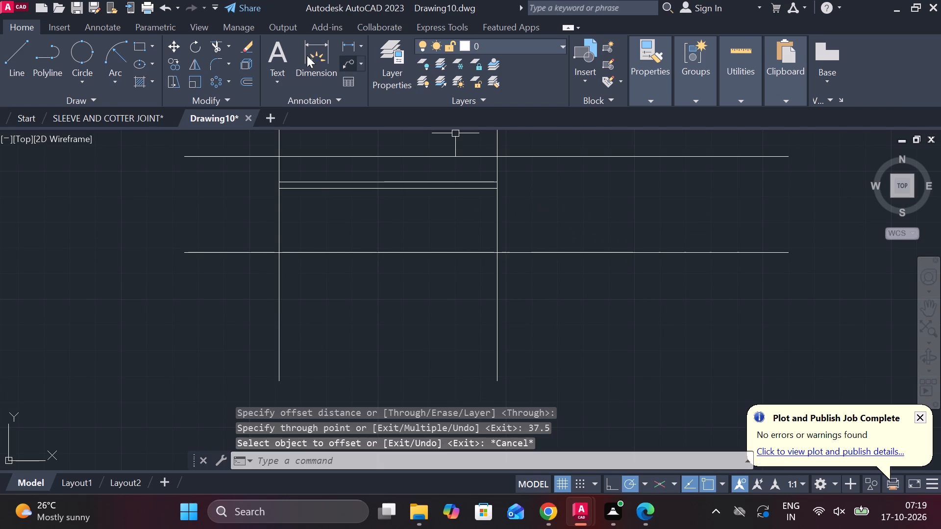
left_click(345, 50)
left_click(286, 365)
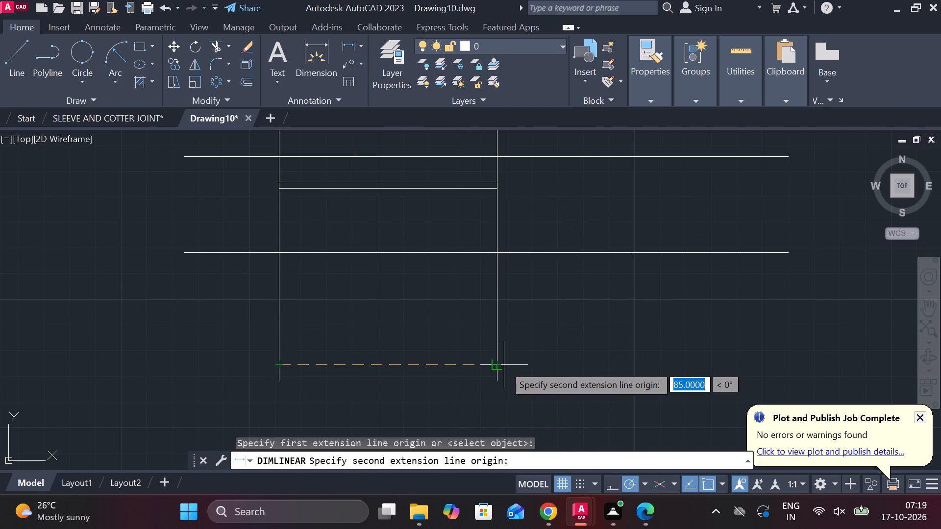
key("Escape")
Offset the right vertical line 5 units to the left.
middle_click_drag(569, 326, 580, 367)
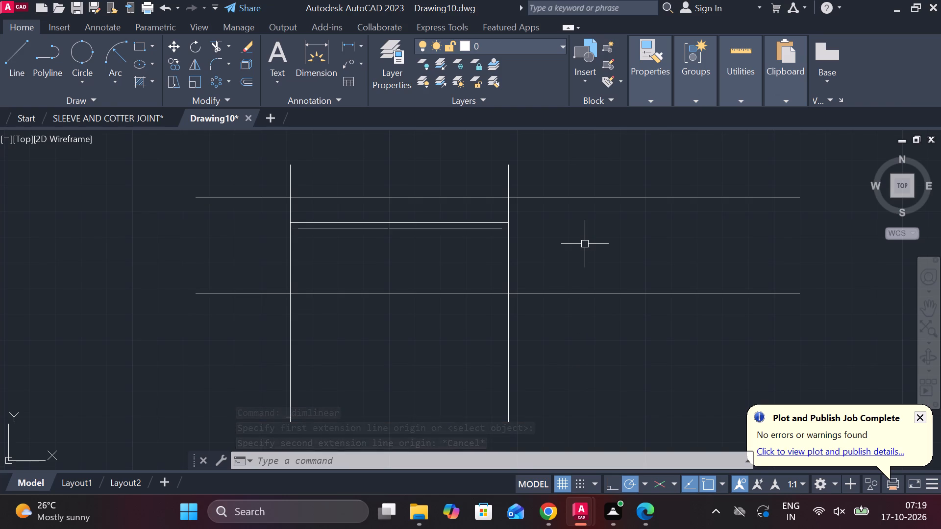
left_click(506, 254)
key("o")
key("Return")
key("Return")
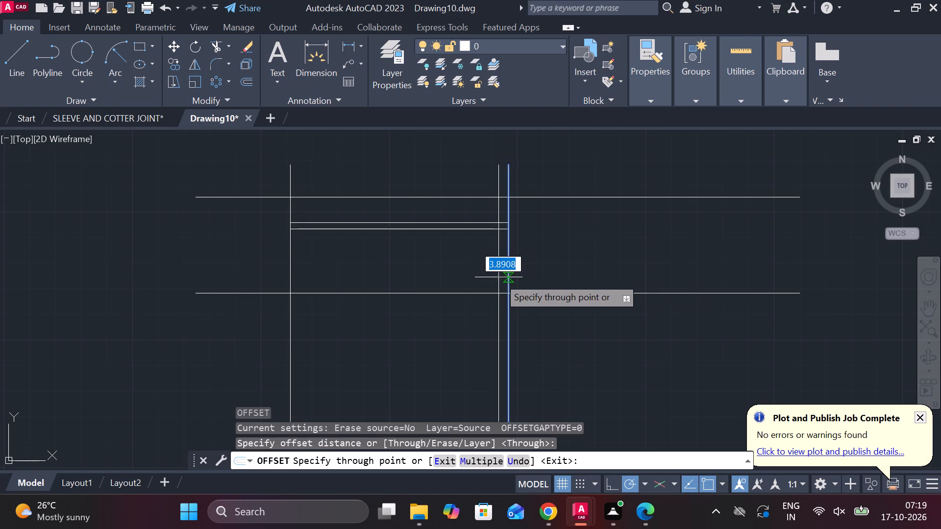
key("5")
key("Return")
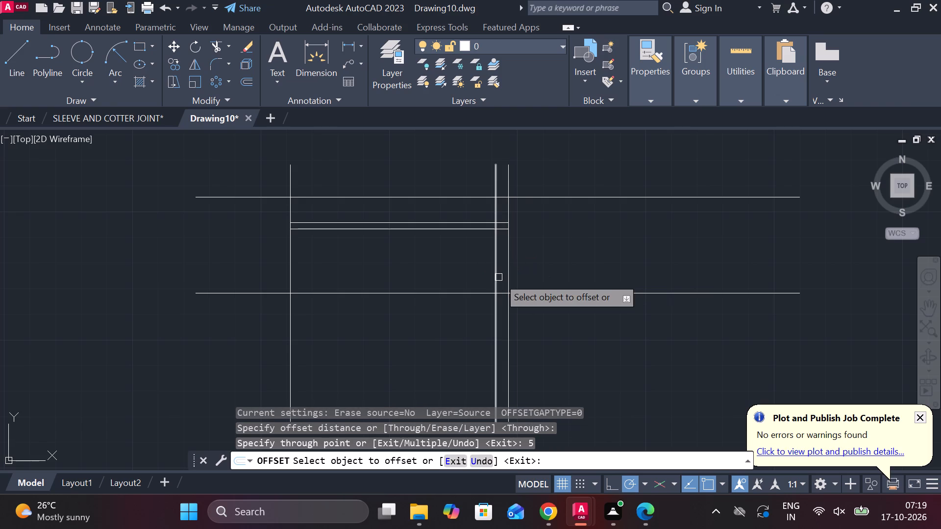
key("Escape")
Trim the upper right corner to a small step, removing excess of the right vertical, the upper horizontal, and the inner vertical down to the centre line.
type("TR")
key("space")
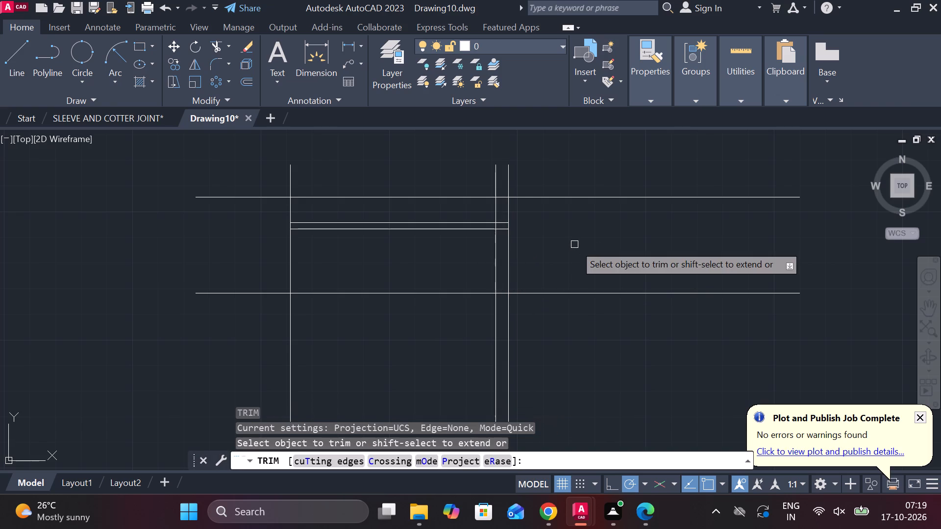
left_click(510, 169)
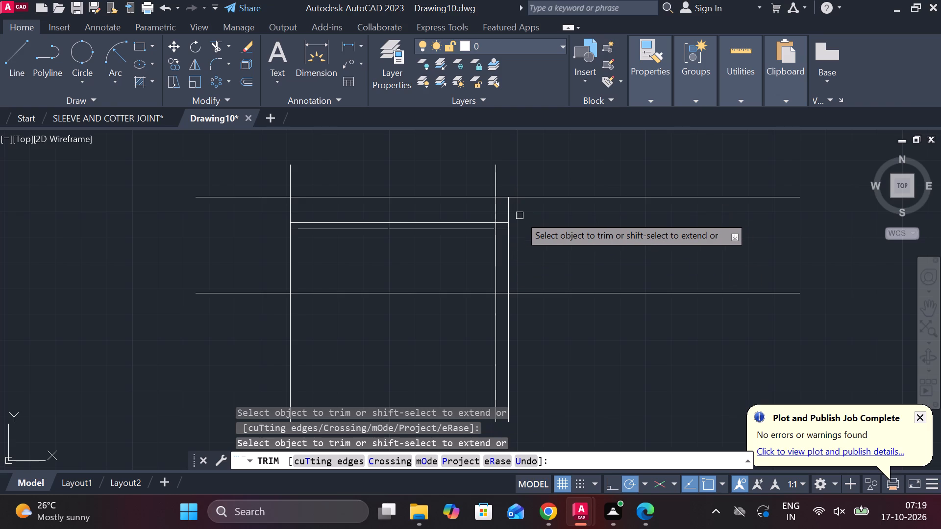
left_click(497, 213)
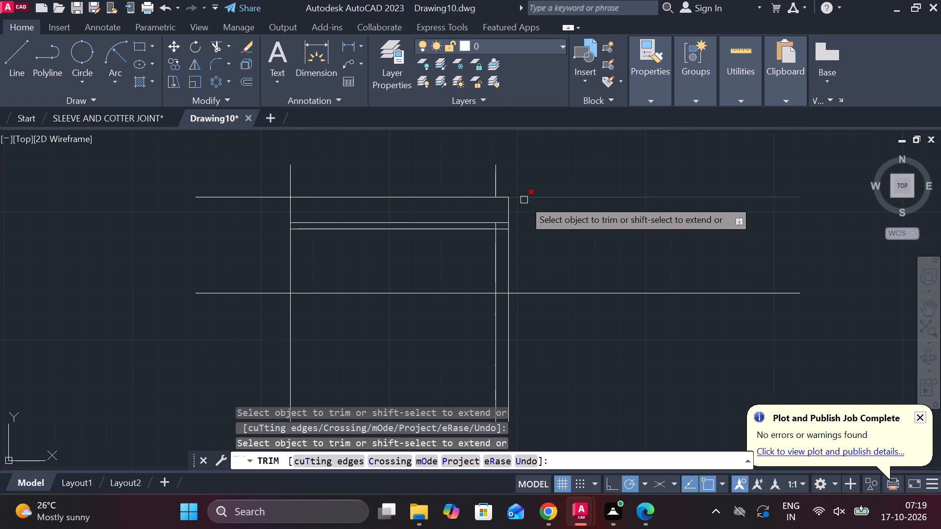
left_click(524, 200)
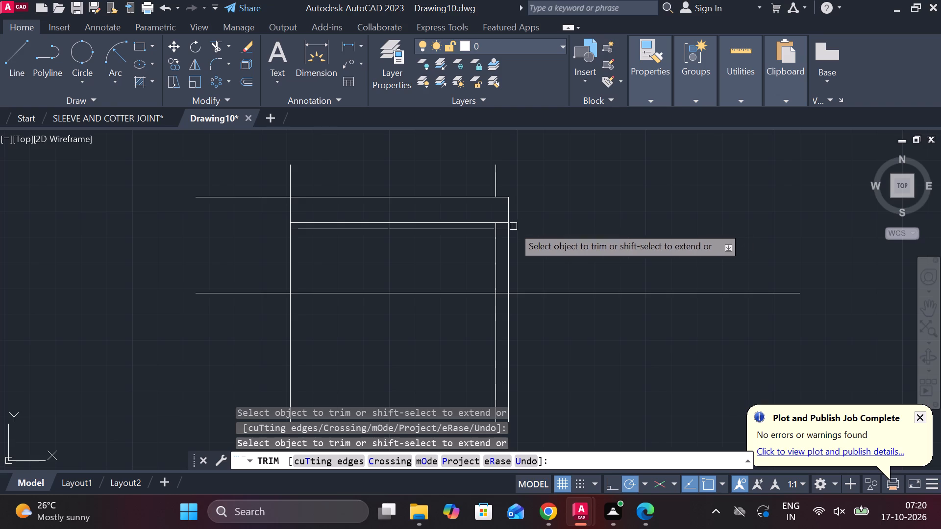
left_click(493, 241)
scroll(492, 213, "up", 2)
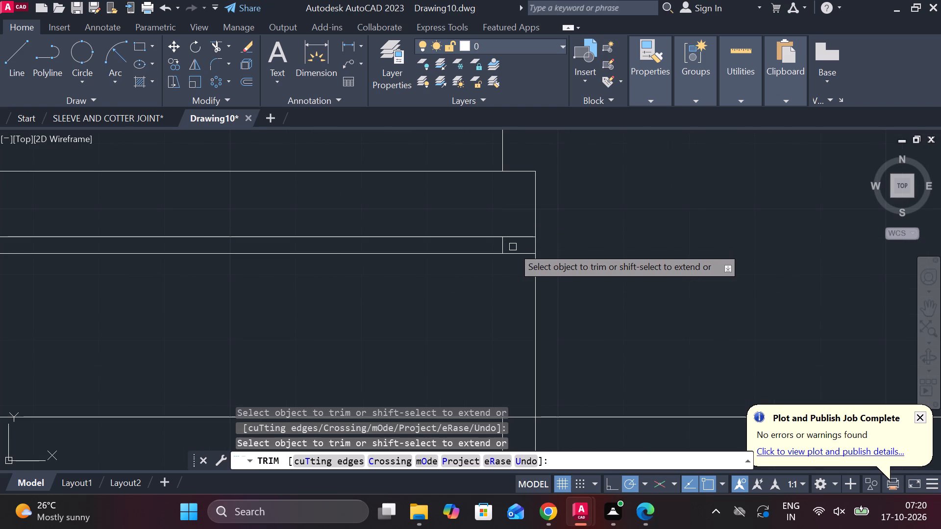
left_click(502, 245)
scroll(600, 248, "down", 1)
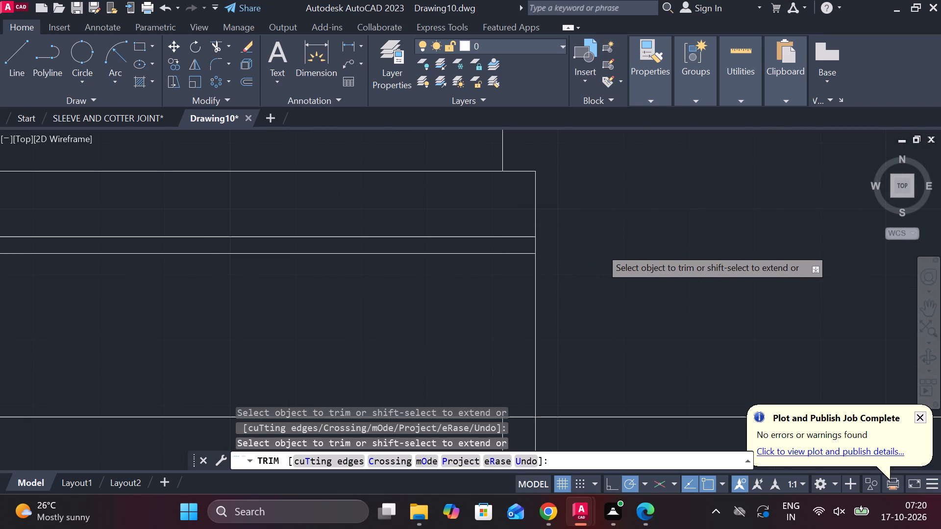
left_click(529, 203)
scroll(657, 214, "down", 1)
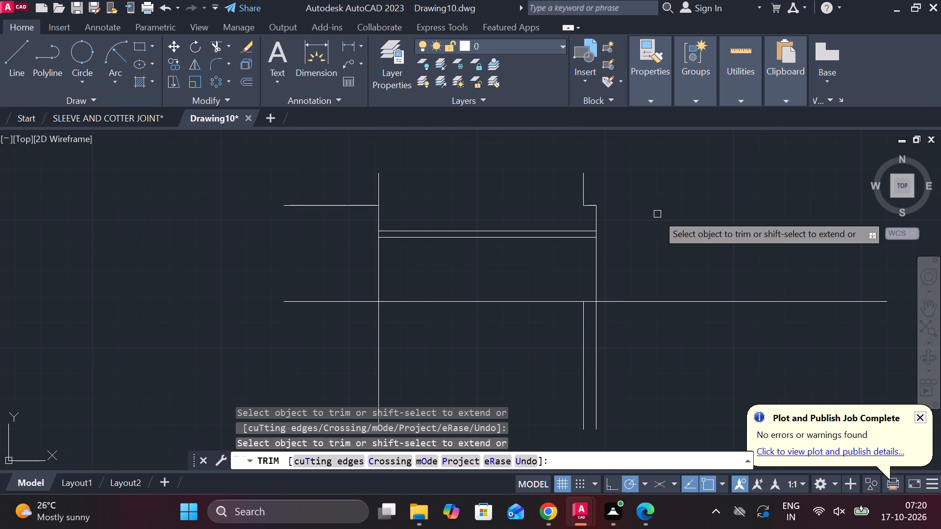
Trim off the parts of all three vertical lines below the horizontal centre line.
left_click_drag(647, 349, 356, 341)
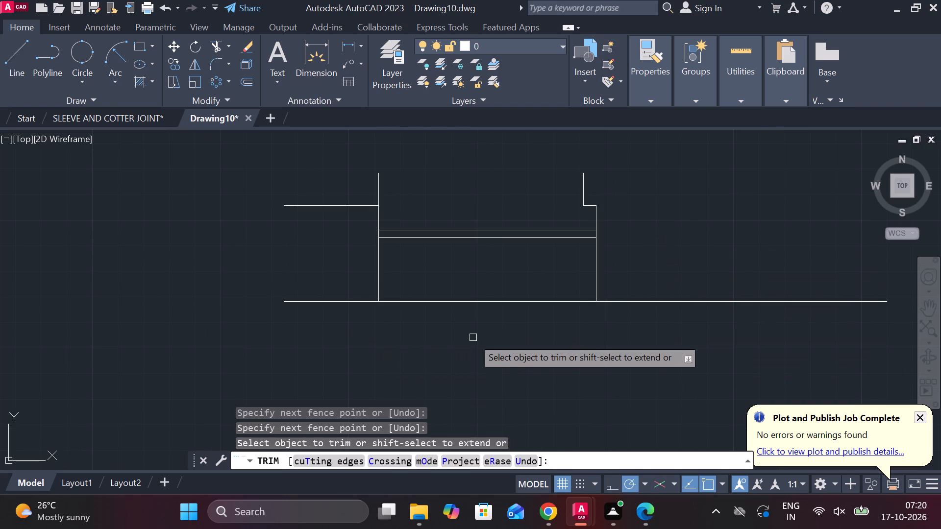
middle_click_drag(489, 335, 480, 335)
middle_click_drag(642, 335, 638, 335)
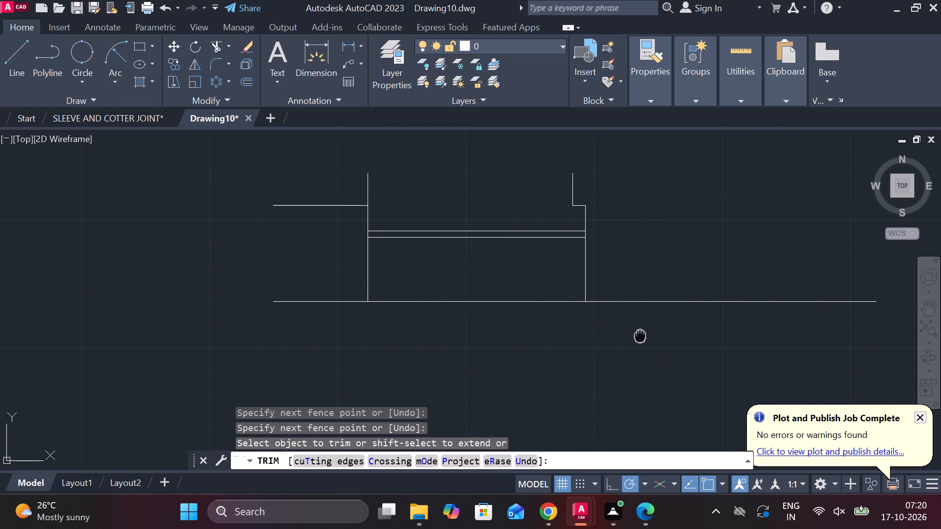
middle_click_drag(638, 335, 615, 360)
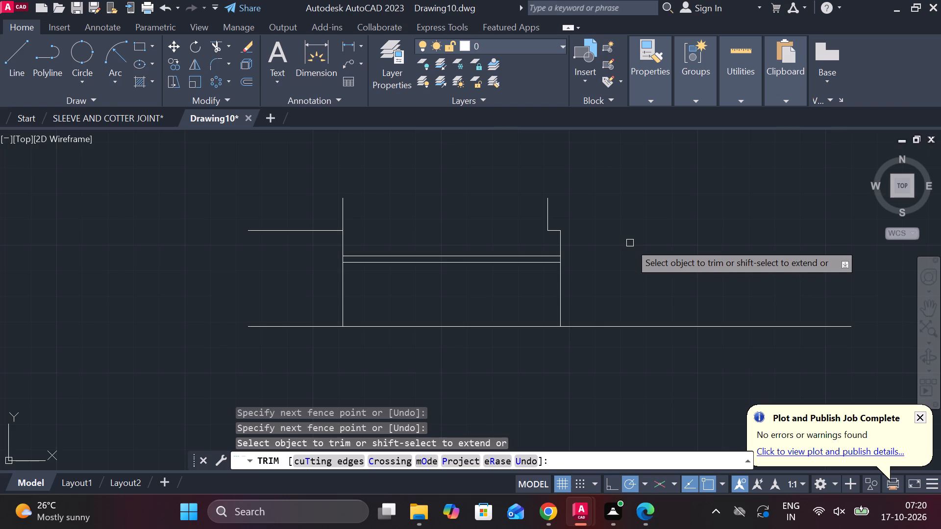
key("Escape")
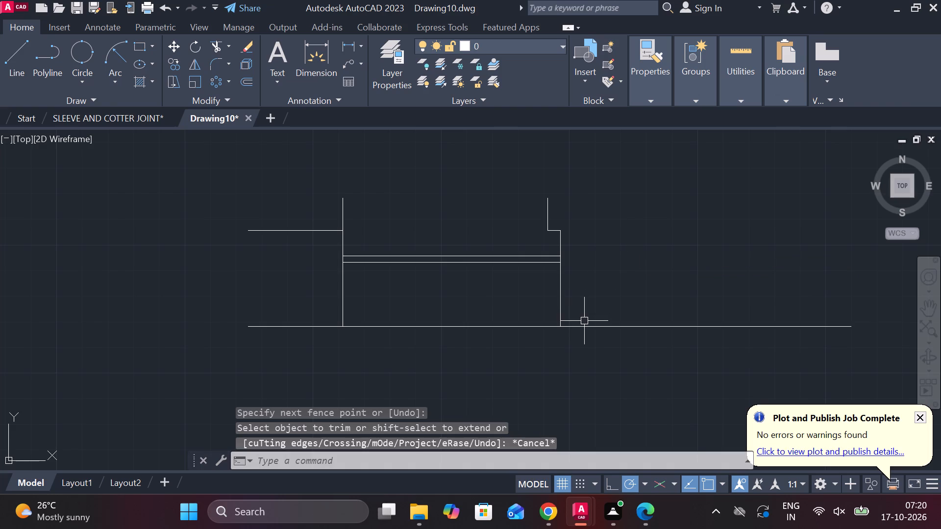
Offset the horizontal centre line 113 units upward.
left_click(584, 326)
key("o")
key("Return")
key("Return")
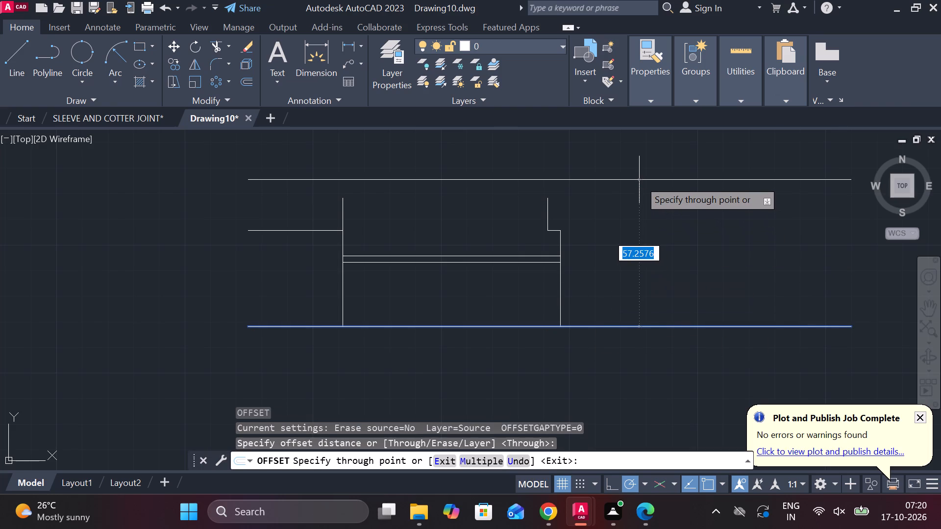
type("113")
key("space")
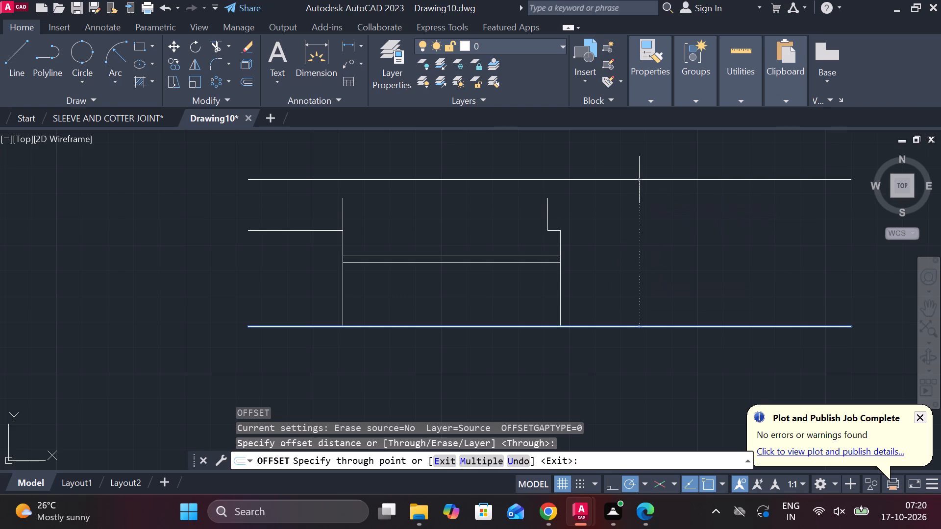
scroll(639, 180, "down", 2)
middle_click_drag(639, 190, 620, 327)
scroll(614, 327, "up", 1)
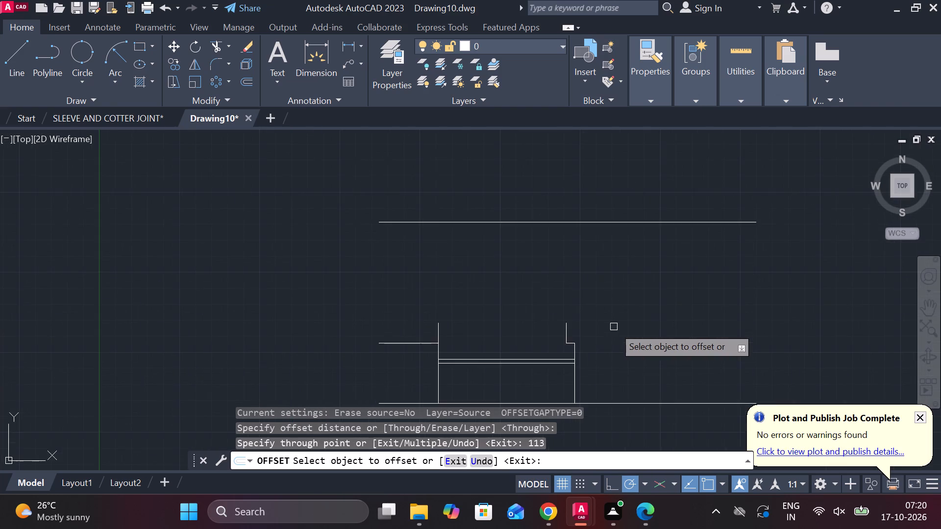
middle_click_drag(614, 327, 583, 298)
middle_click_drag(614, 292, 595, 283)
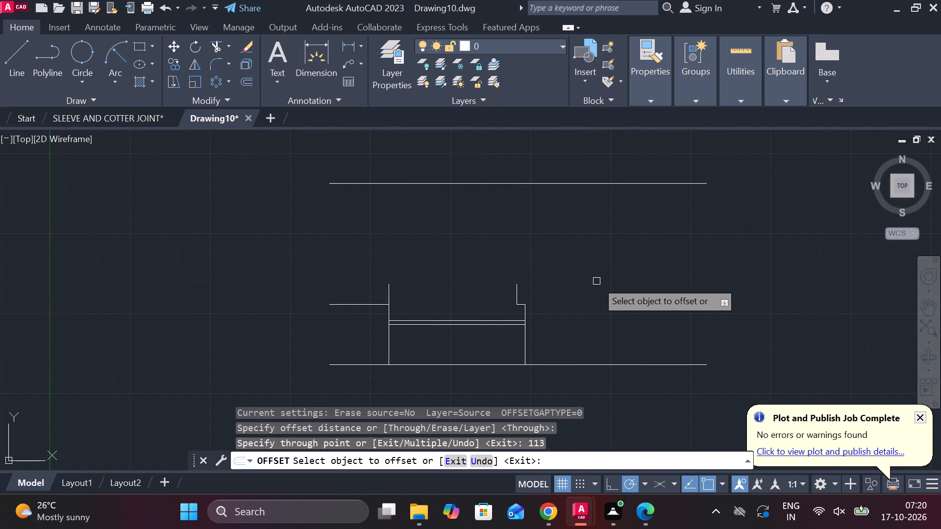
key("Escape")
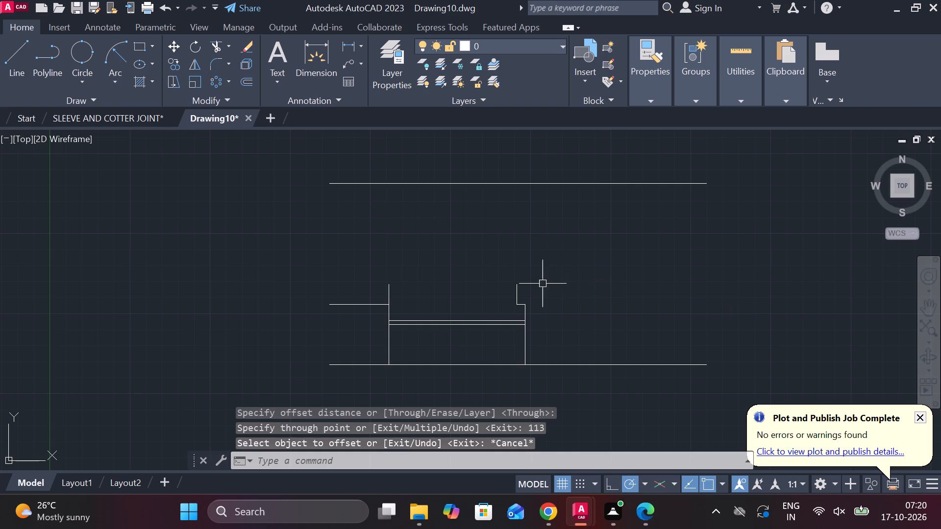
Lengthen the short vertical line at the small right-hand step up to the topmost horizontal line.
left_click(513, 286)
left_click(513, 289)
left_click(516, 287)
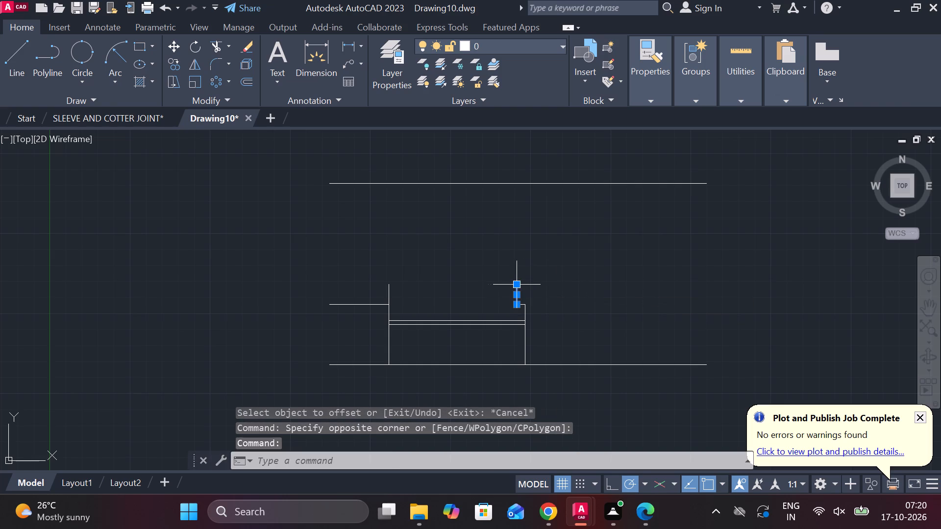
left_click(568, 315)
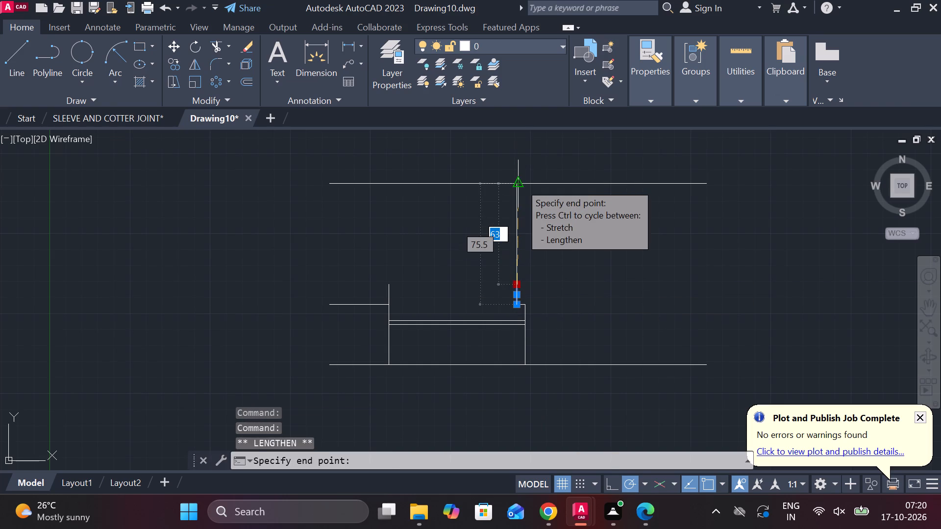
left_click(520, 183)
key("Escape")
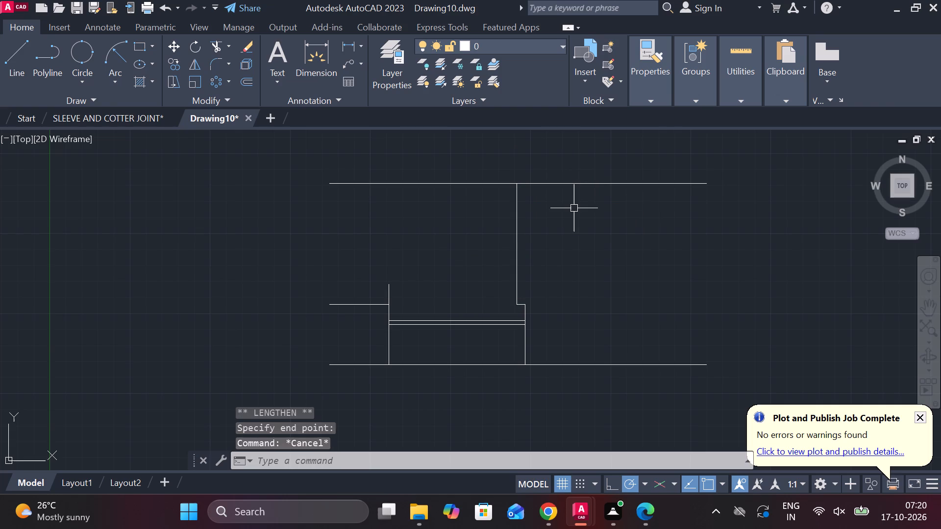
Trim off the part of the topmost horizontal line that extends right of the tall right-hand vertical line.
type("TR")
key("space")
left_click_drag(545, 143, 556, 251)
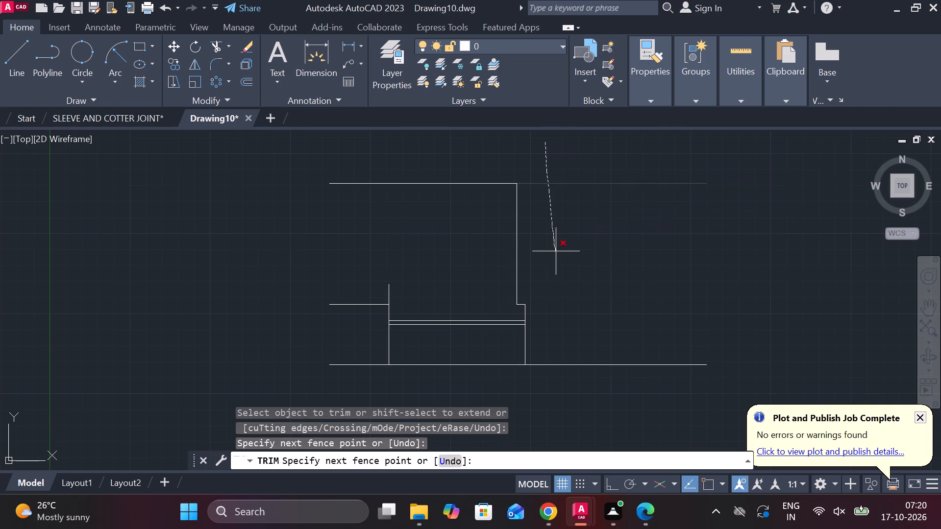
middle_click_drag(589, 237, 601, 239)
middle_click_drag(601, 239, 611, 178)
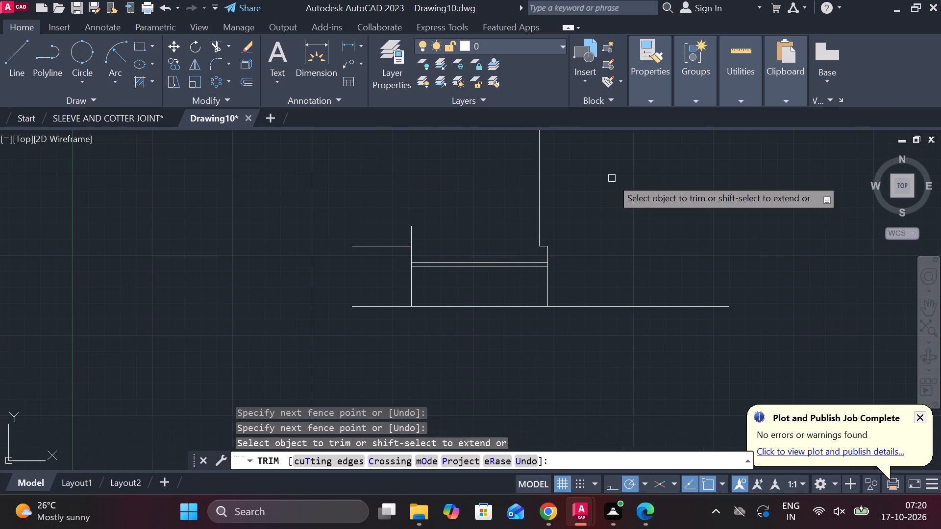
key("Escape")
middle_click_drag(612, 178, 612, 295)
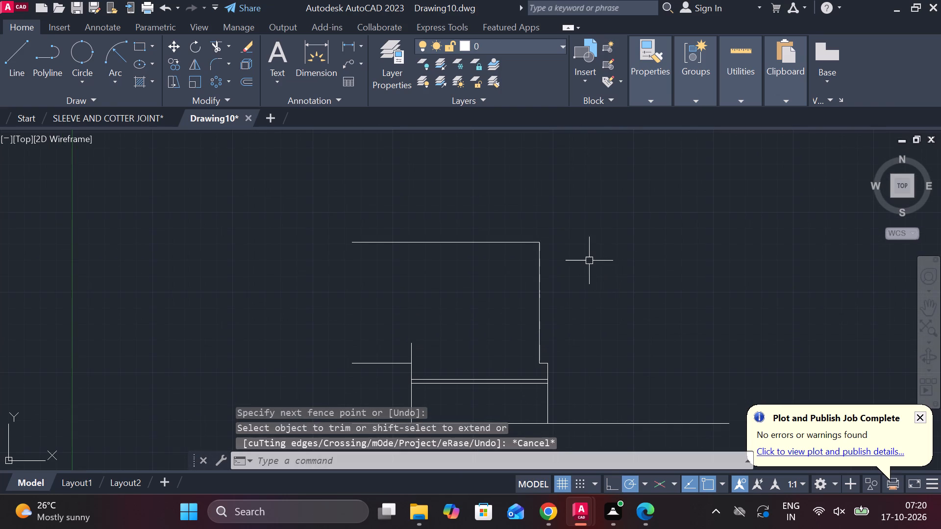
left_click(491, 242)
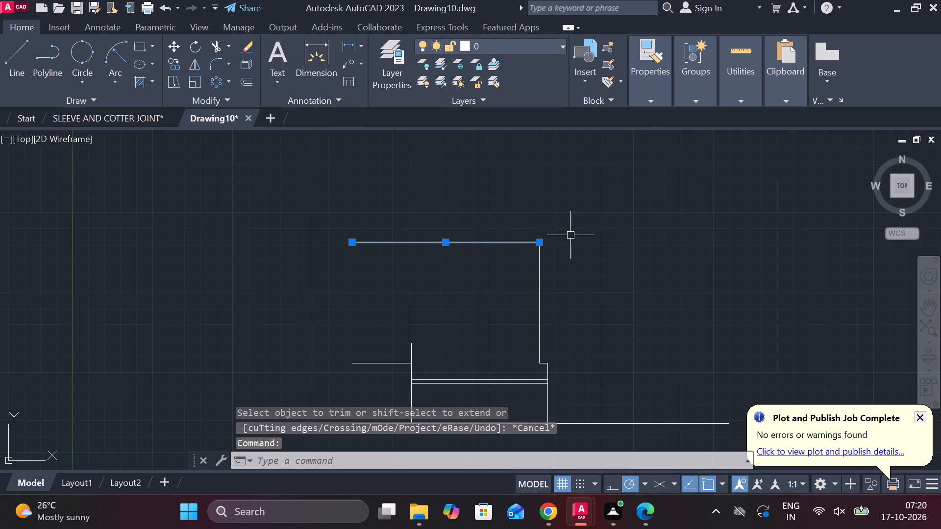
key("Escape")
Draw a line from 46 units left of the top right corner, 63 units down, and across to the upper end of the left vertical.
key("l")
key("Return")
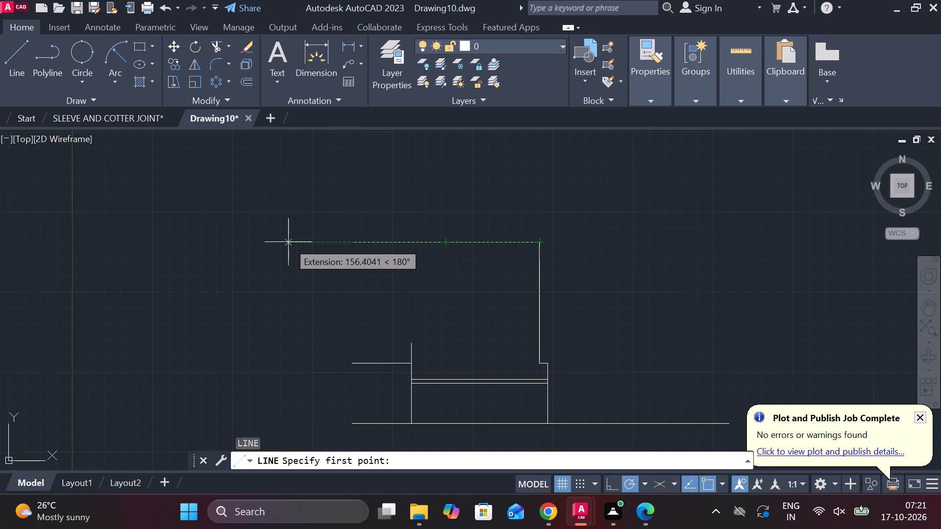
key("4")
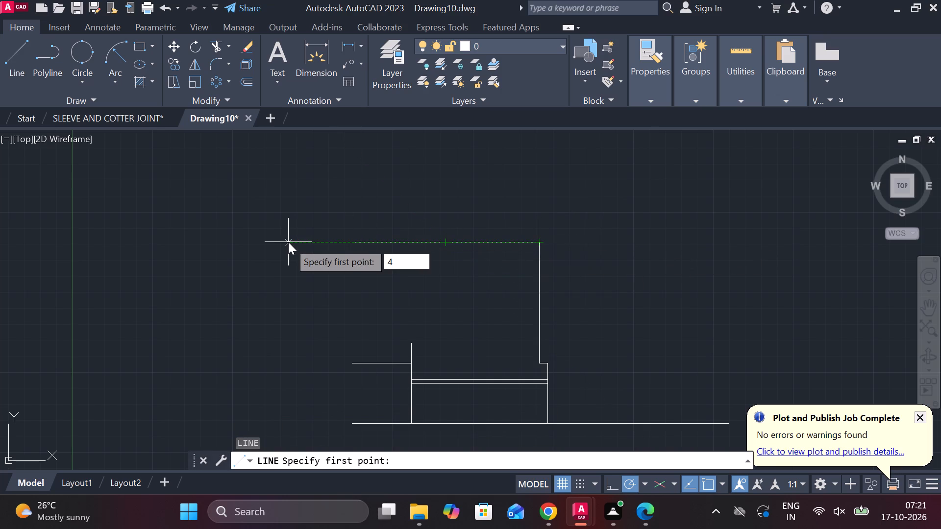
type("6")
key("space")
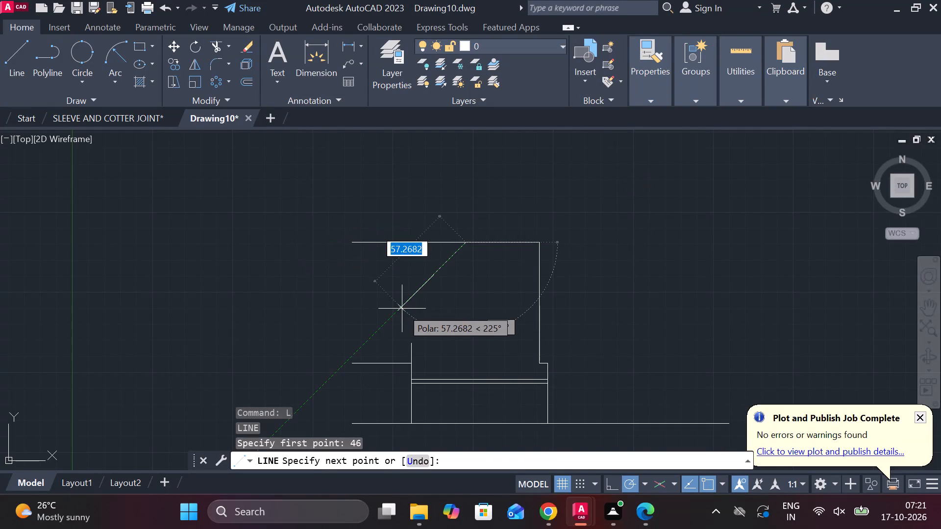
middle_click_drag(402, 309, 403, 251)
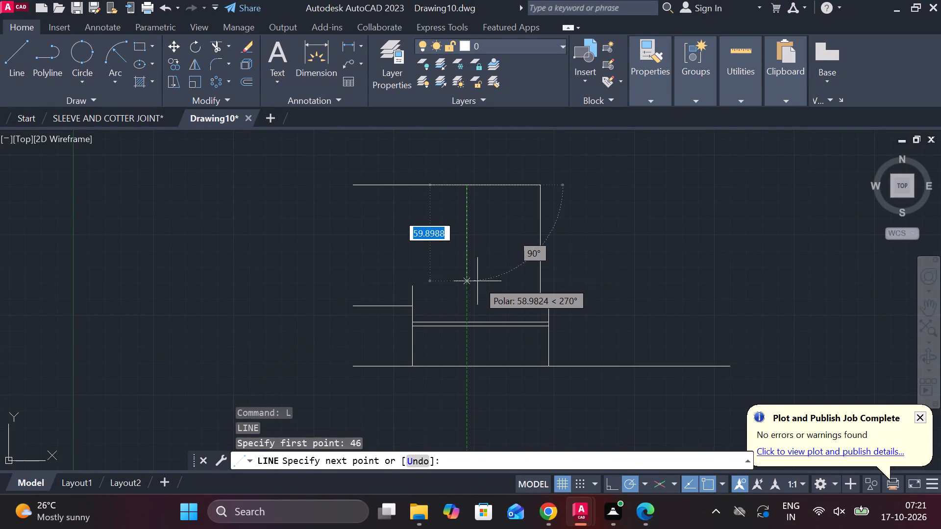
scroll(472, 294, "up", 1)
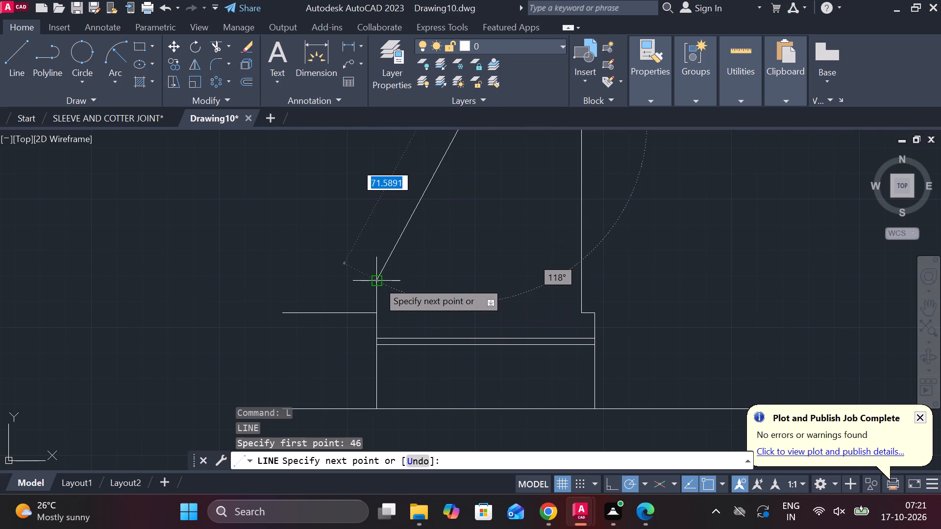
left_click(470, 284)
scroll(384, 289, "up", 2)
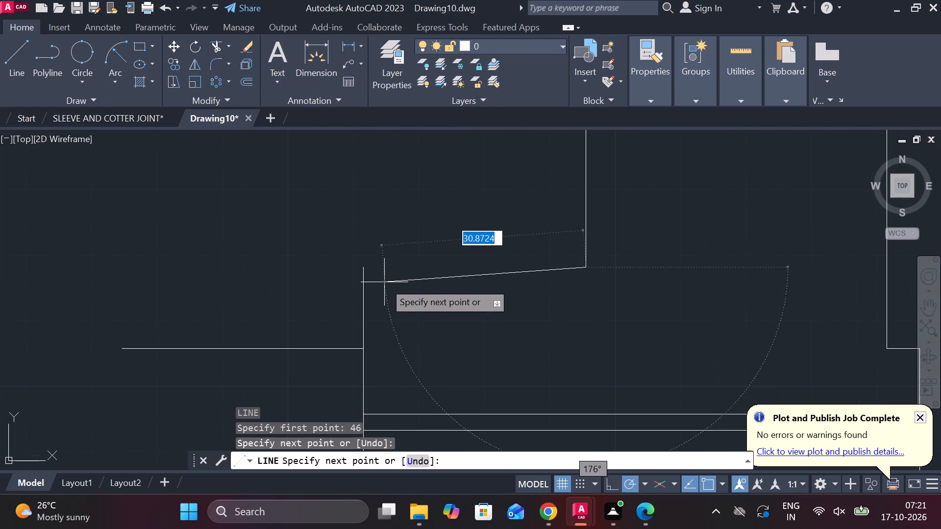
left_click(362, 268)
scroll(423, 236, "down", 2)
key("Escape")
middle_click_drag(423, 236, 374, 287)
middle_click_drag(389, 258, 391, 282)
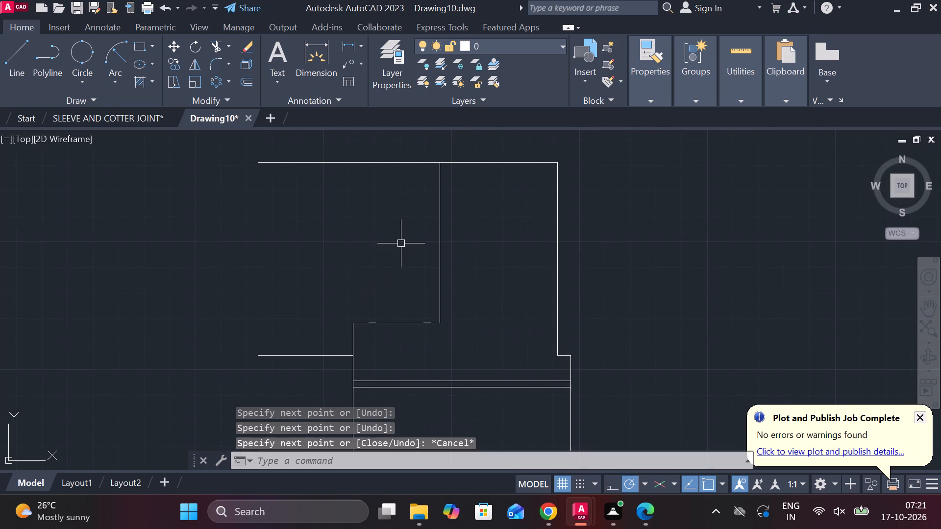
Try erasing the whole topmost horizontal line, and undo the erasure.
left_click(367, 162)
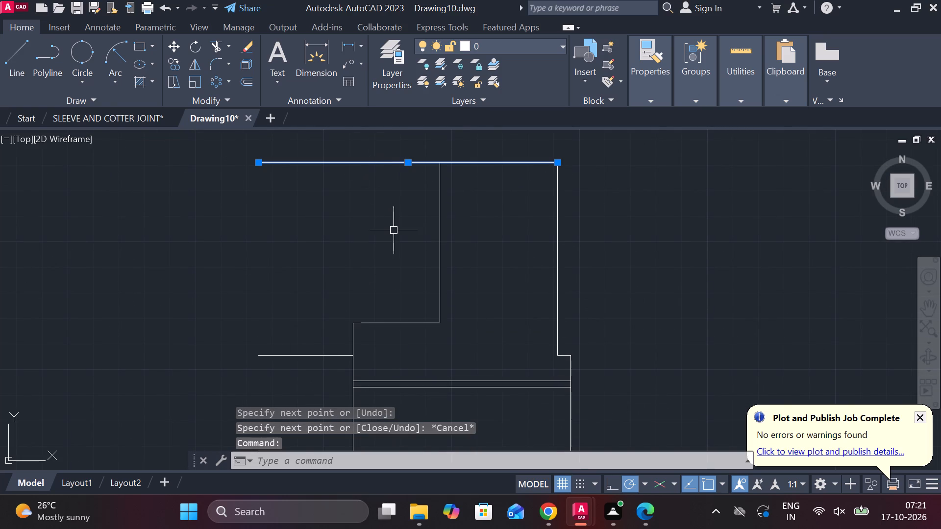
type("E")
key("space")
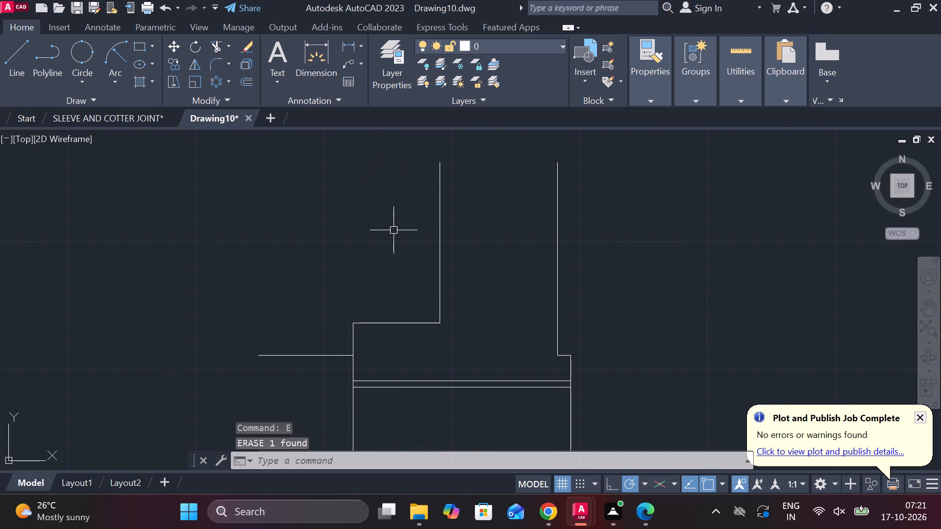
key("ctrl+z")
Trim off the part of the topmost horizontal line that extends left of the new vertical line.
type("TR")
key("space")
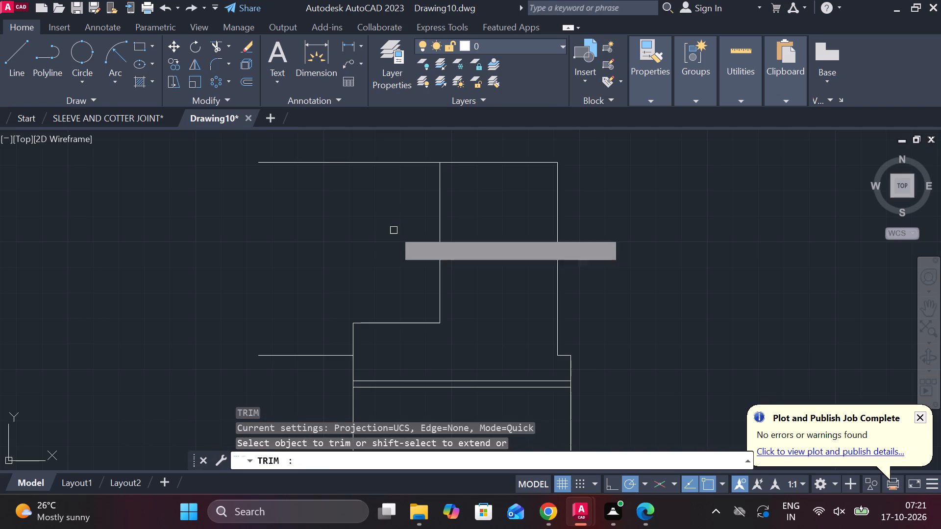
left_click(343, 163)
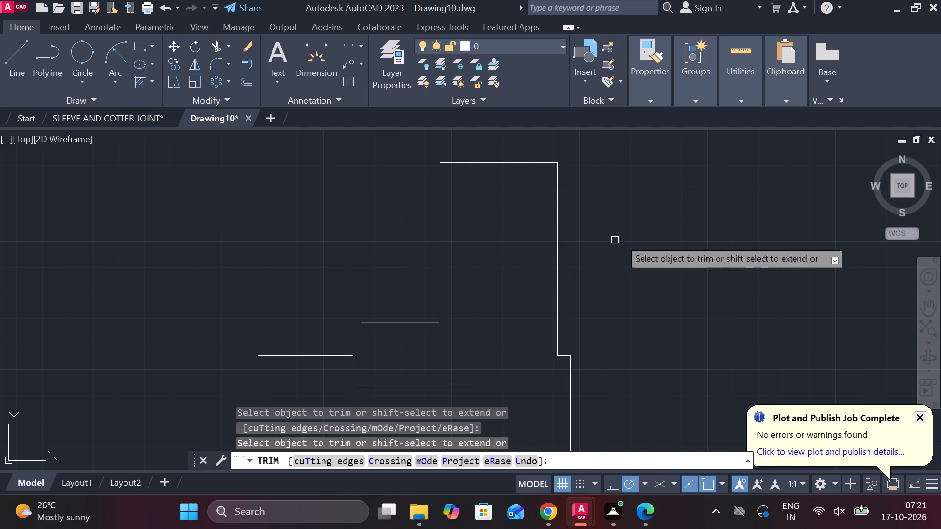
scroll(599, 227, "down", 1)
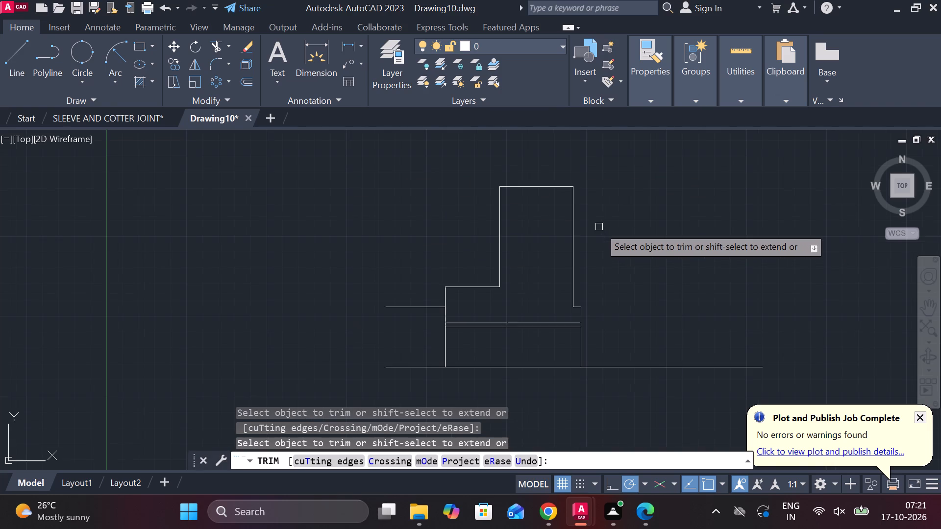
key("Escape")
middle_click_drag(613, 240, 610, 221)
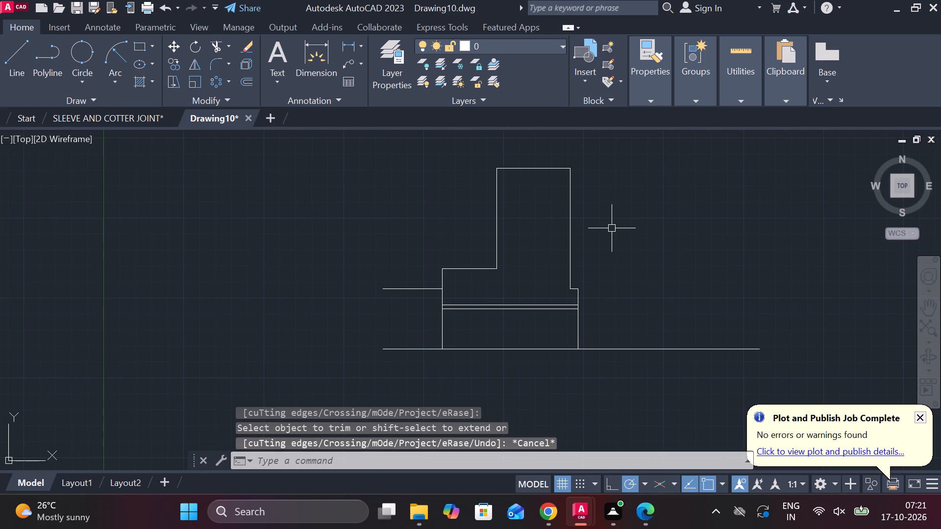
middle_click_drag(615, 231, 619, 237)
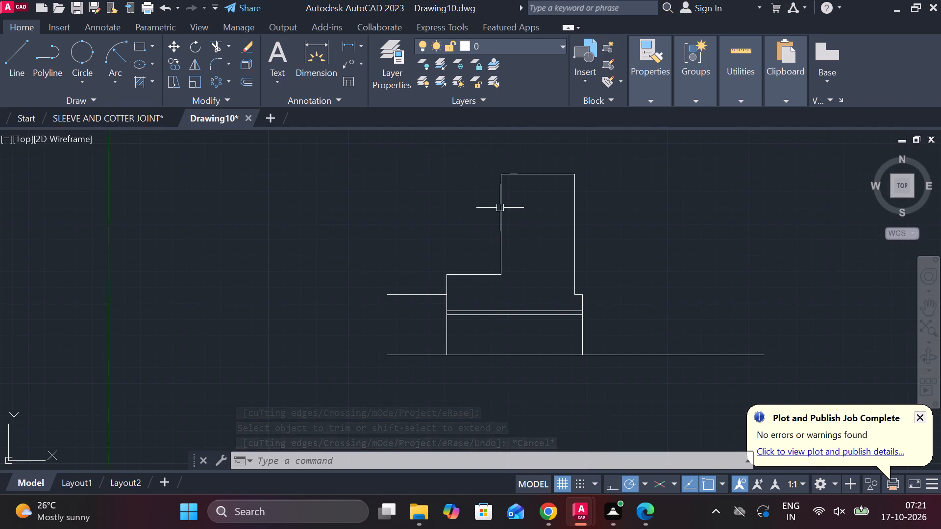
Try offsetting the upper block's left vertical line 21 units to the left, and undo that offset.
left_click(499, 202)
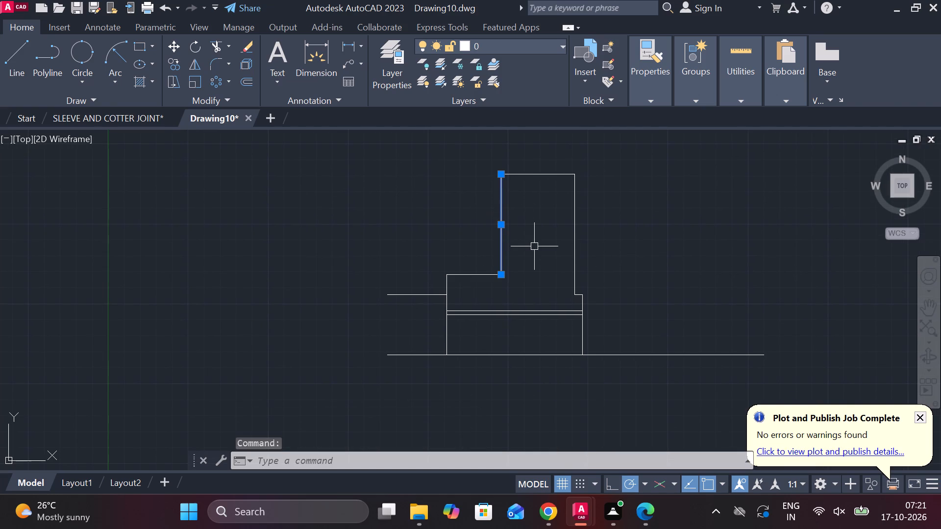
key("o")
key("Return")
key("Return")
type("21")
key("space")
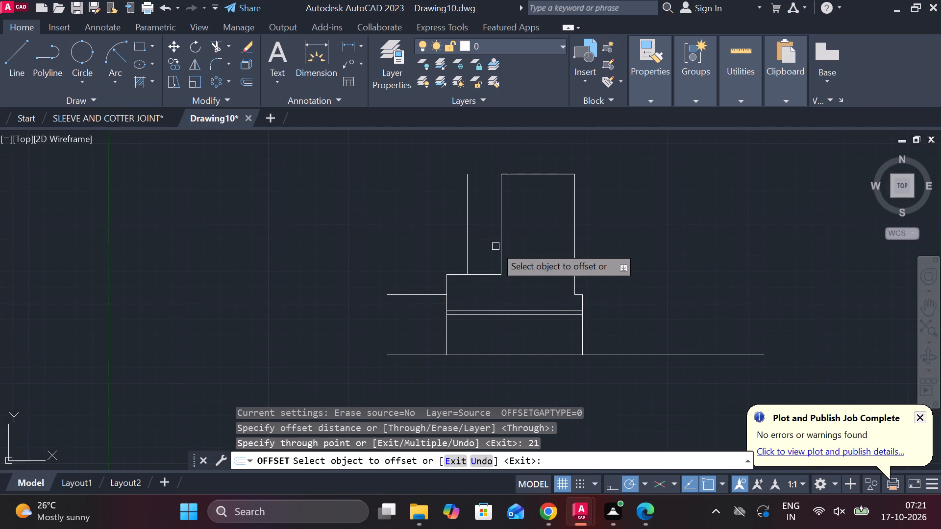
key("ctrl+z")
Offset the upper block's left vertical line 21 units to the right, inside the block.
left_click(502, 232)
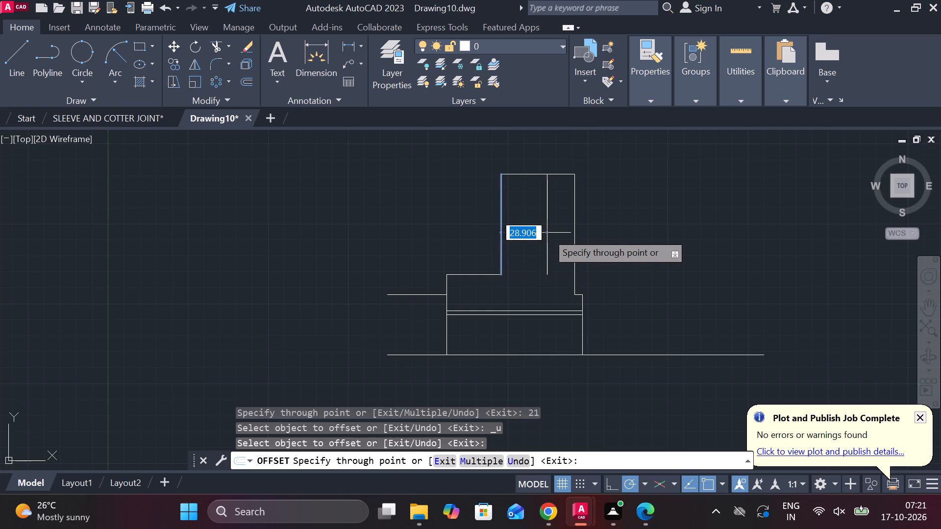
type("21")
key("space")
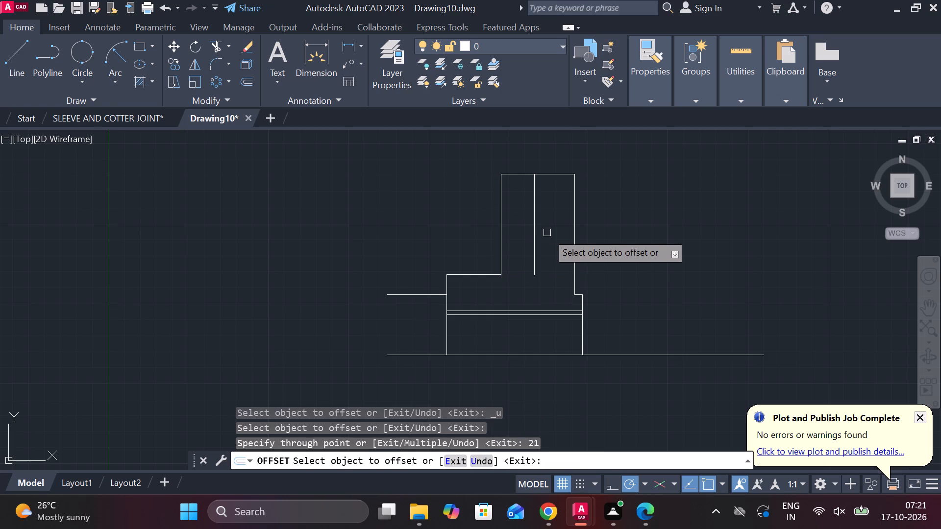
key("Escape")
Extend the shoulder's horizontal line rightward to the lower end of the offset inner vertical line.
type("EX")
key("space")
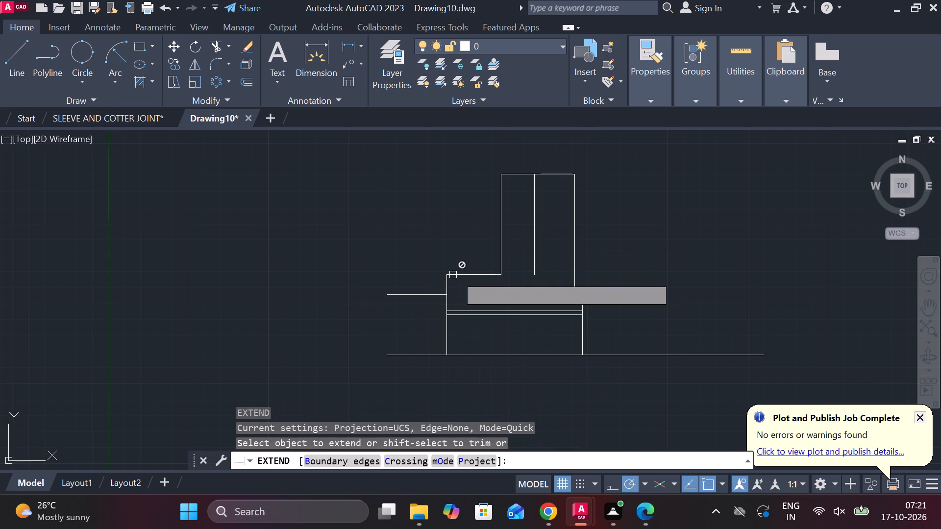
left_click(478, 276)
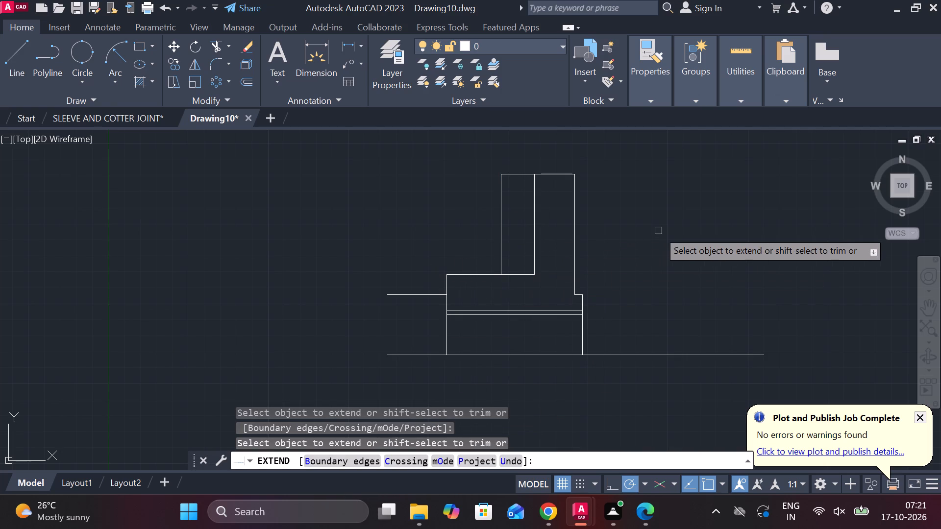
key("Escape")
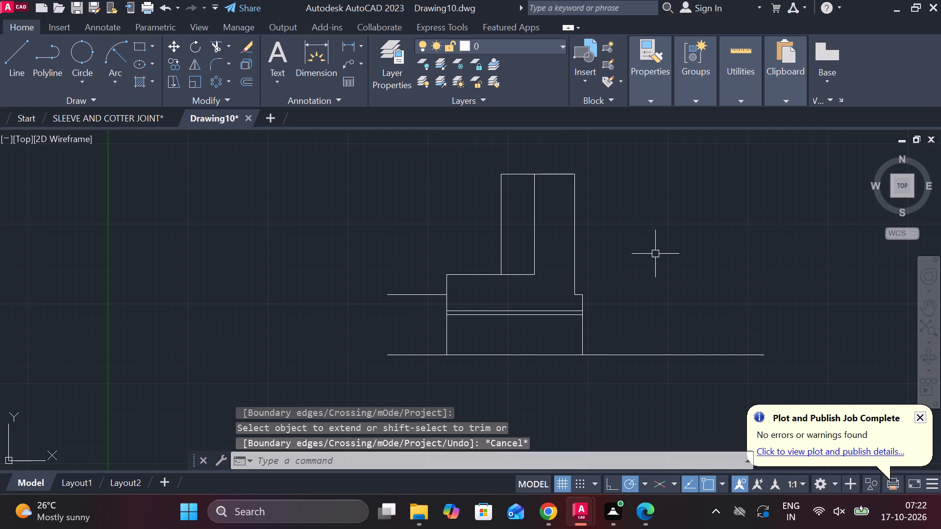
Offset the horizontal centre line upward twice, by 75 and by 100 units.
left_click(627, 351)
left_click(627, 358)
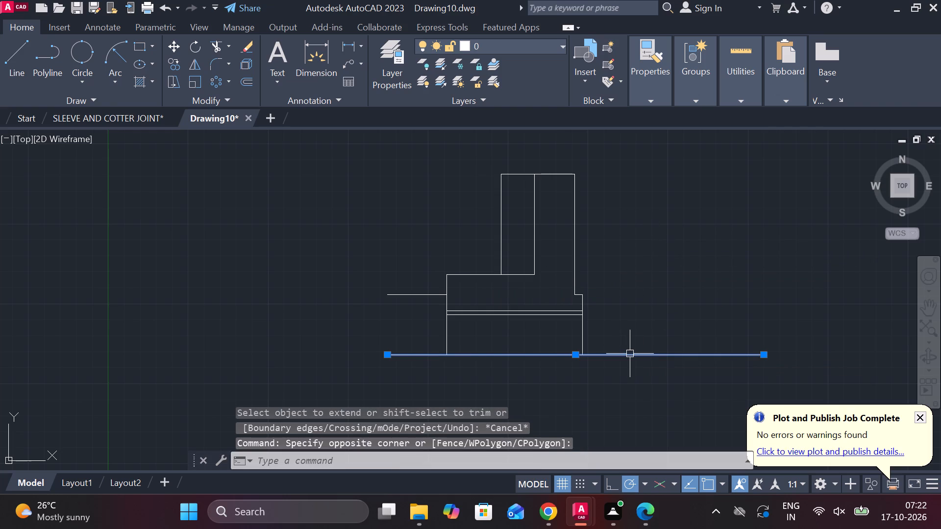
key("o")
key("Return")
key("Return")
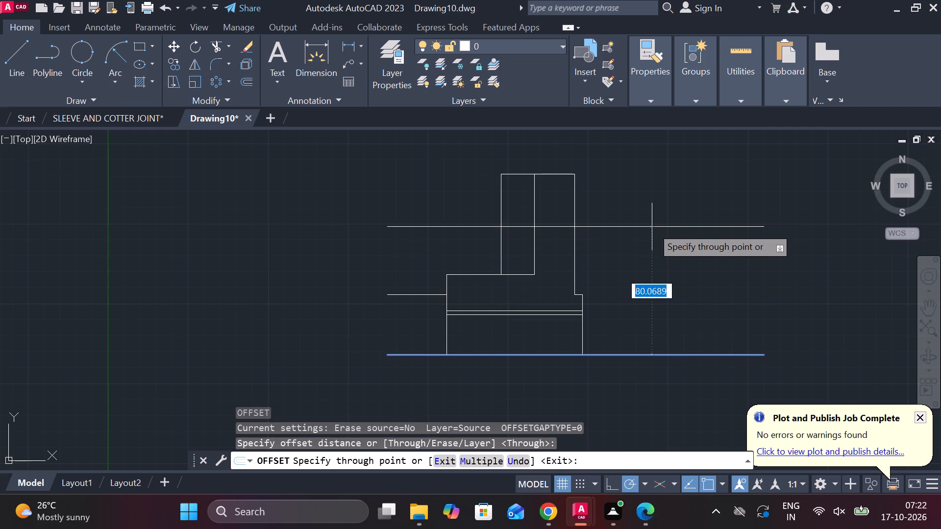
type("75")
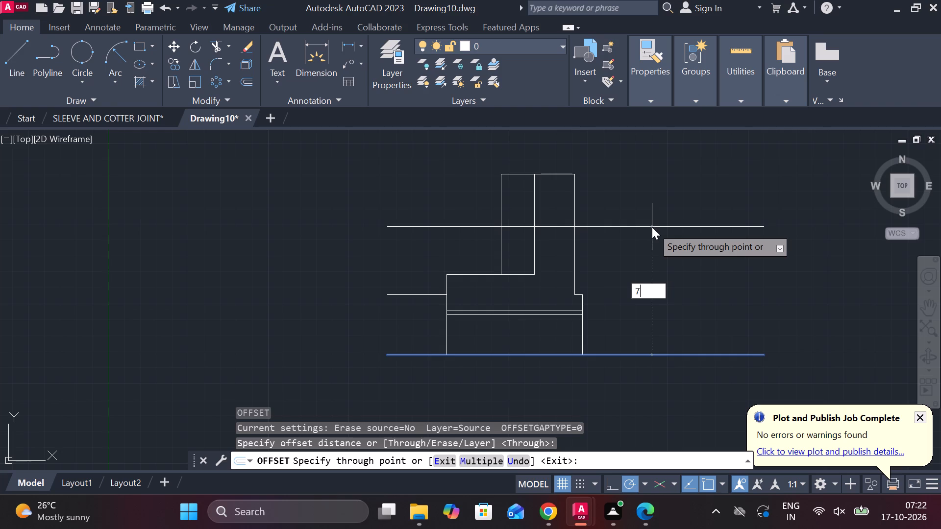
key("space")
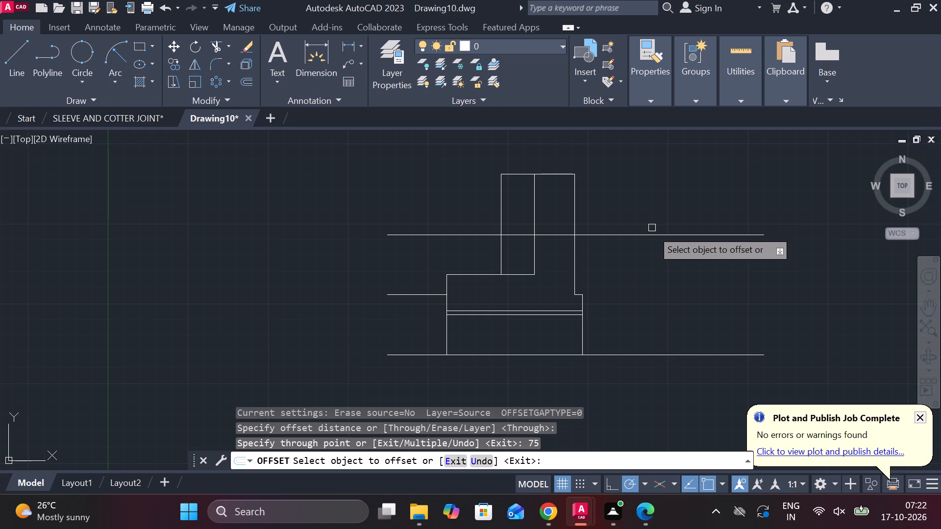
left_click(642, 356)
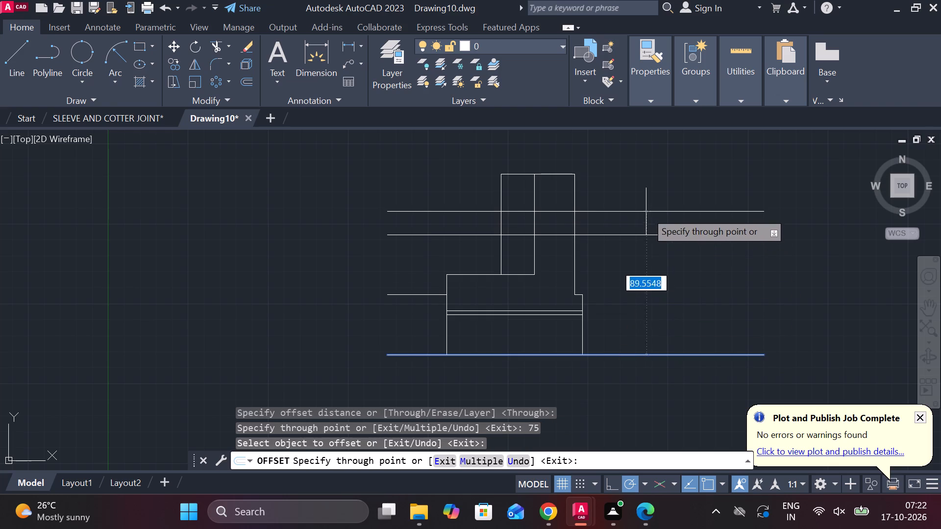
type("100")
key("Return")
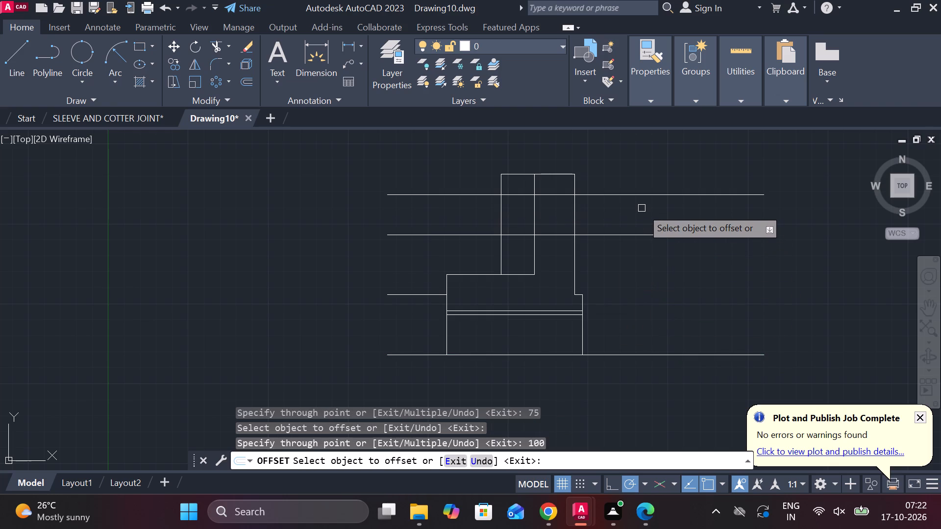
key("Escape")
Trim the upper offset line and inner vertical line to meet at a corner, and trim the lower offset line to the upper block's width.
type("TR")
key("space")
left_click_drag(466, 178, 466, 181)
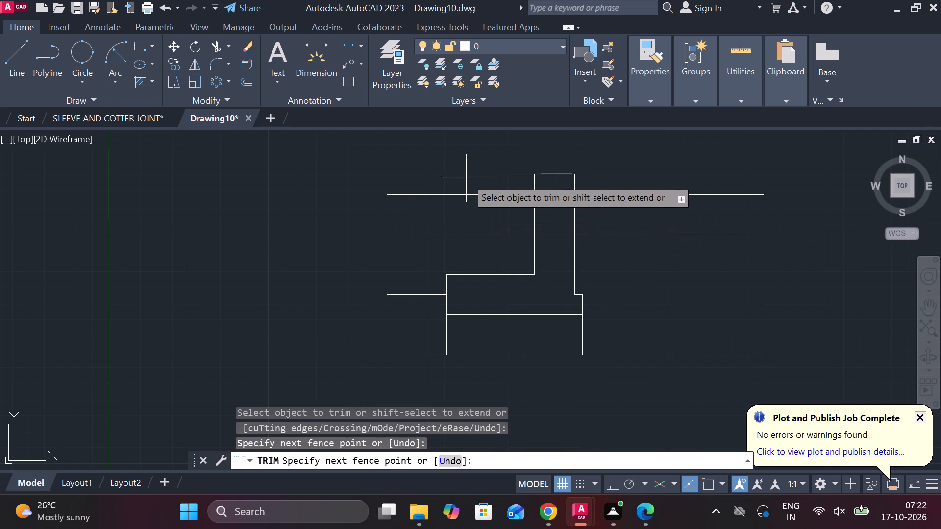
left_click_drag(466, 181, 469, 244)
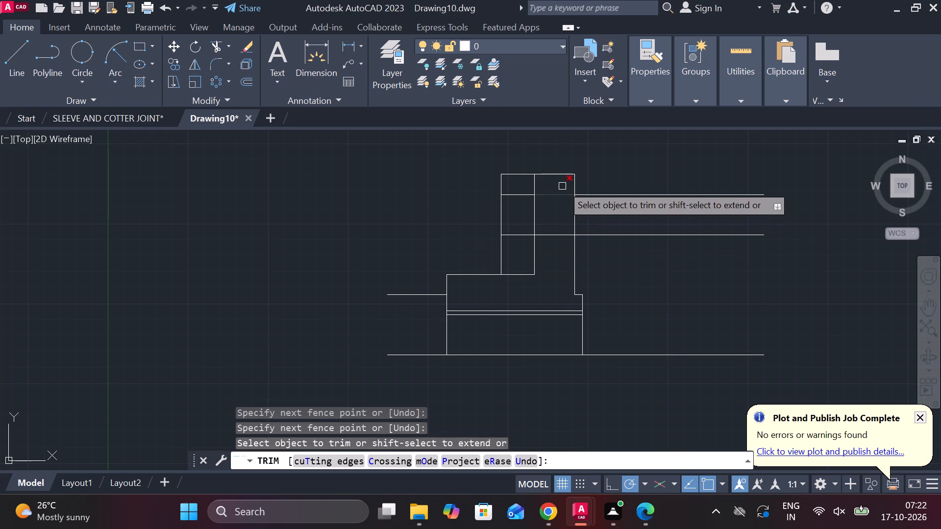
left_click(533, 187)
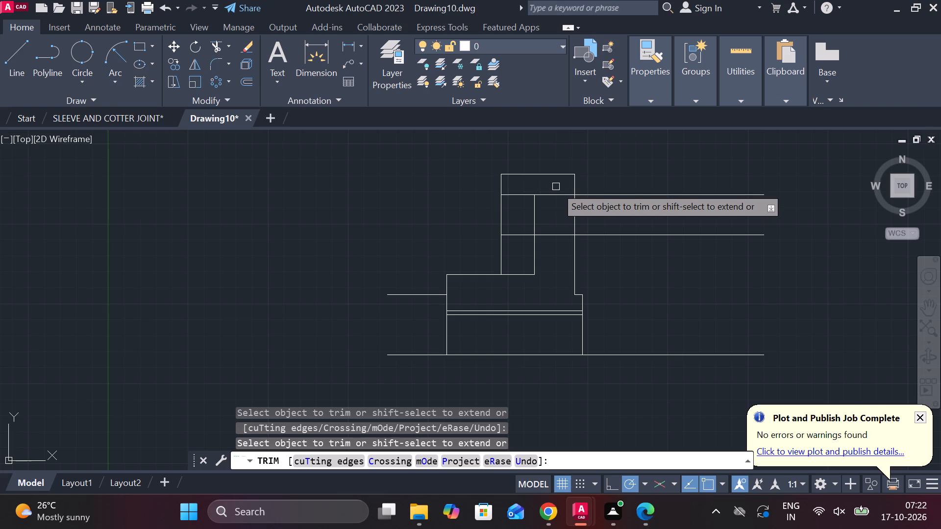
left_click_drag(556, 187, 556, 202)
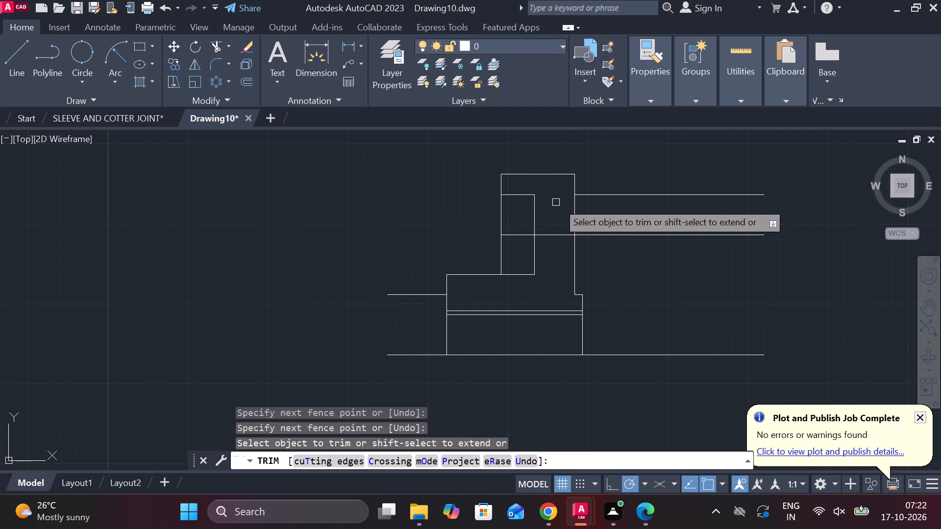
left_click(622, 197)
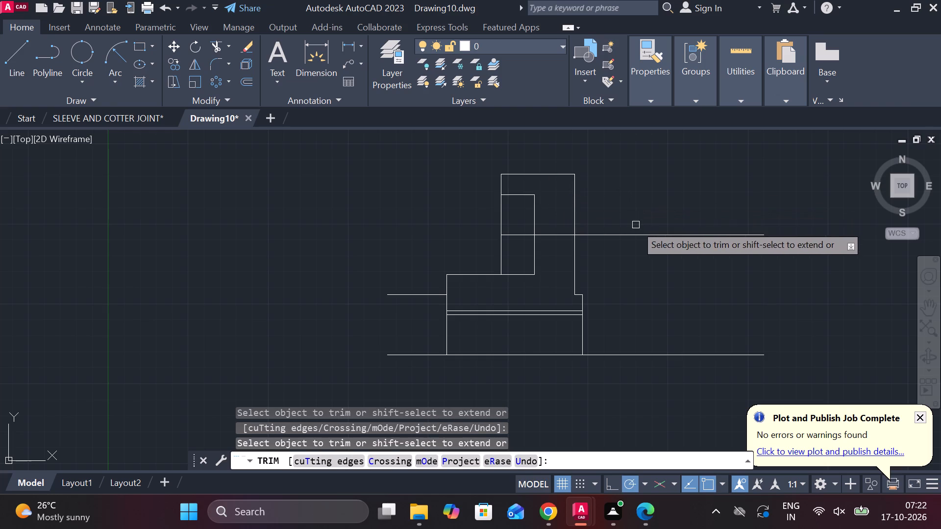
left_click(636, 225)
left_click(642, 260)
scroll(631, 254, "up", 1)
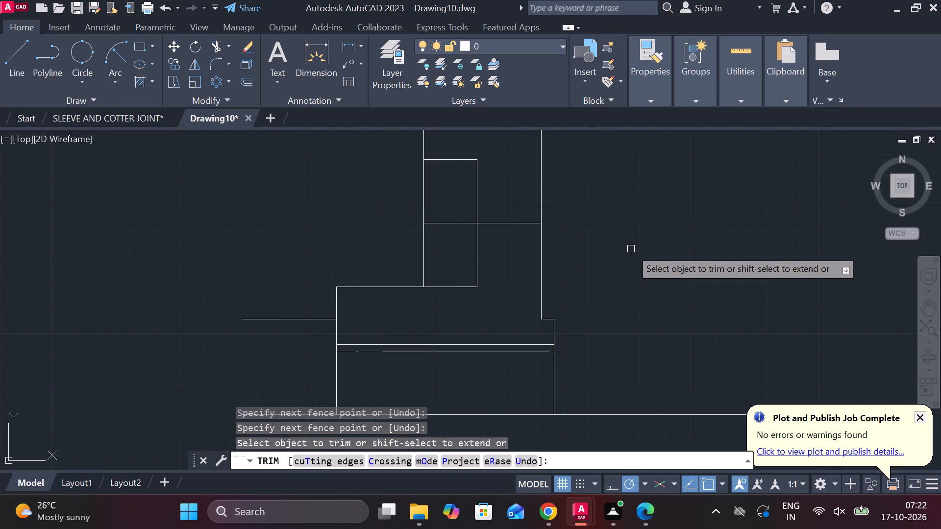
key("Escape")
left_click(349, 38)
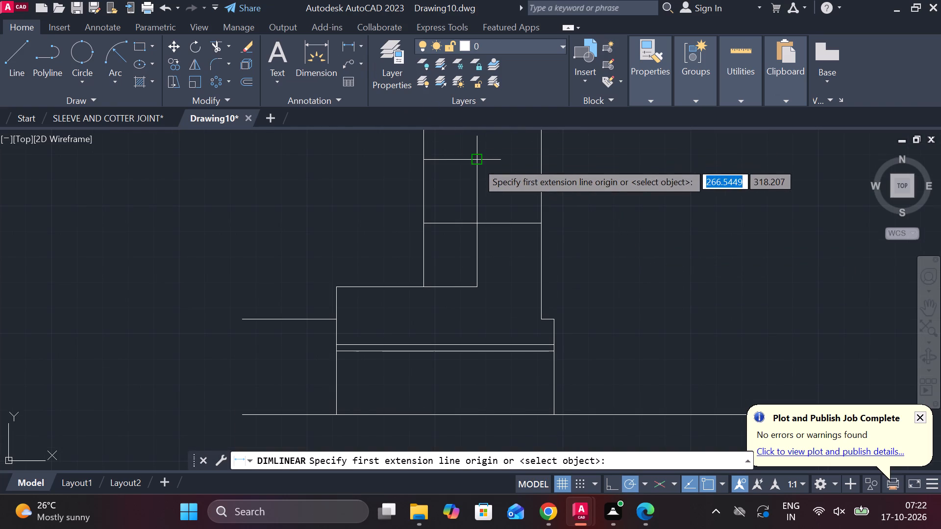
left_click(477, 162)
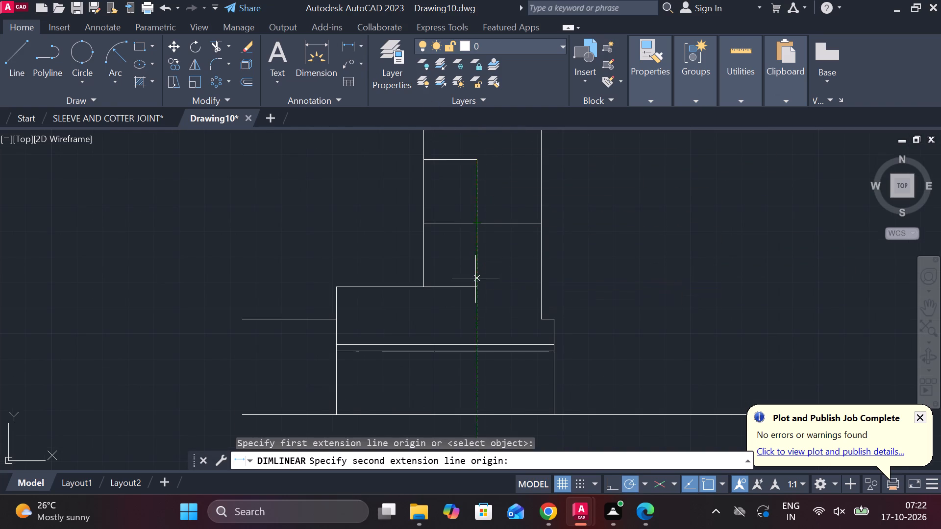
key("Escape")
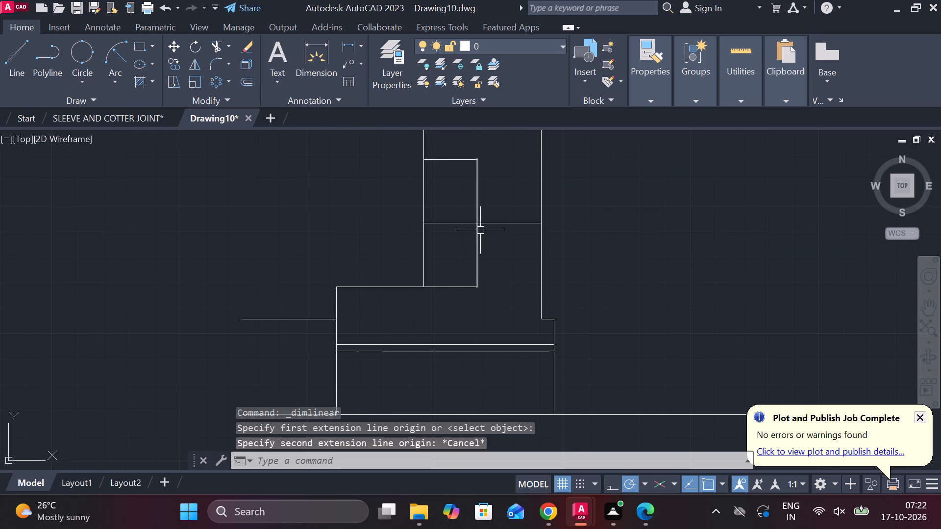
Load the DASHED linetype into the drawing.
left_click(650, 97)
left_click(777, 149)
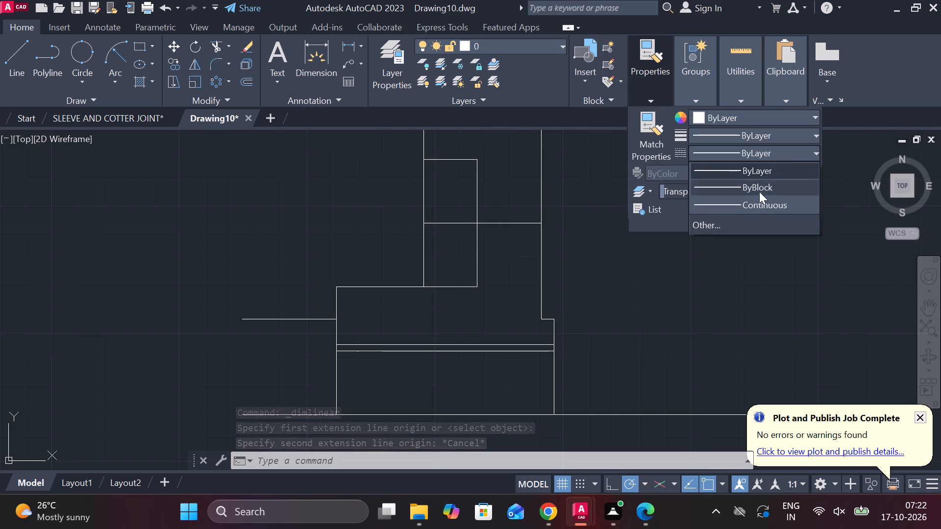
left_click(704, 227)
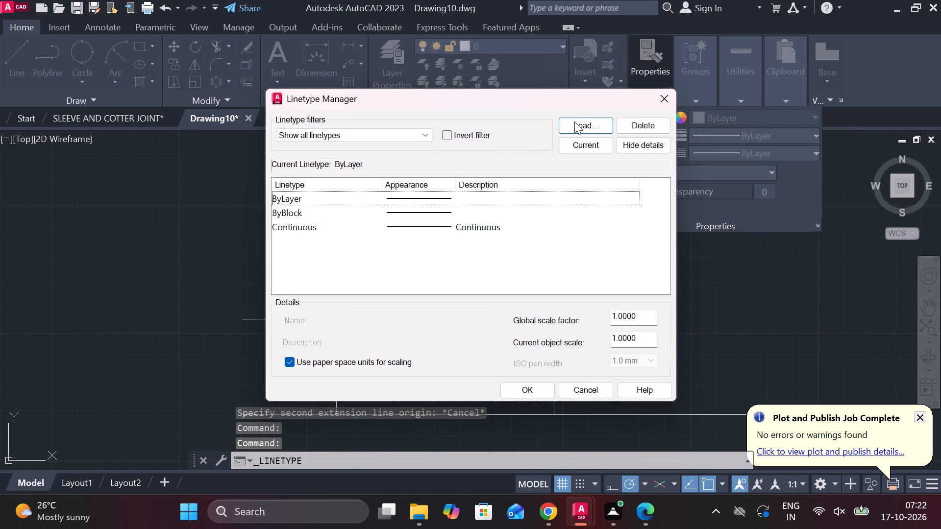
left_click(598, 120)
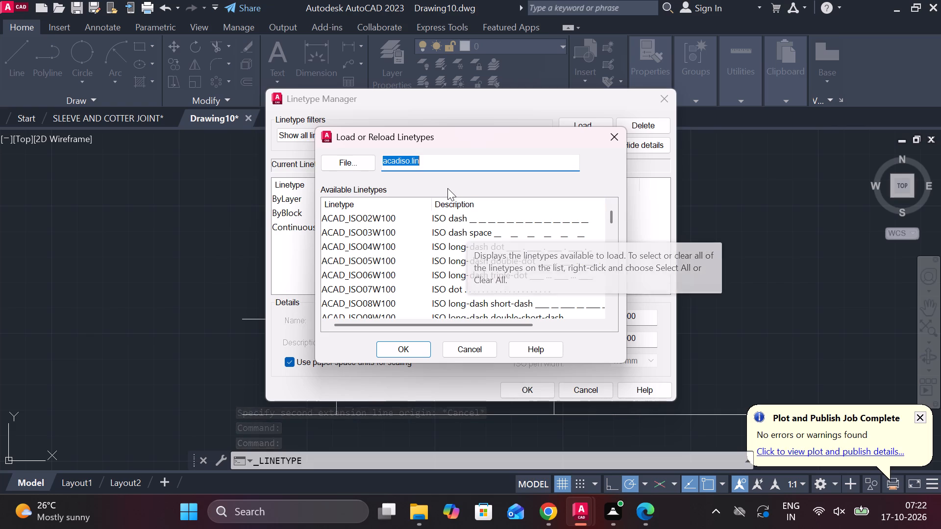
type("DASH")
key("Return")
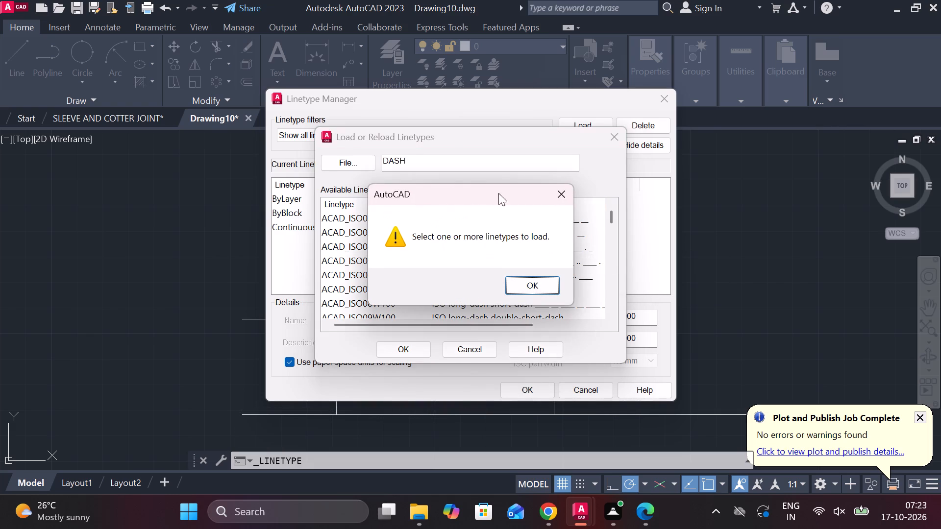
left_click(573, 188)
scroll(486, 216, "down", 2)
scroll(458, 246, "down", 3)
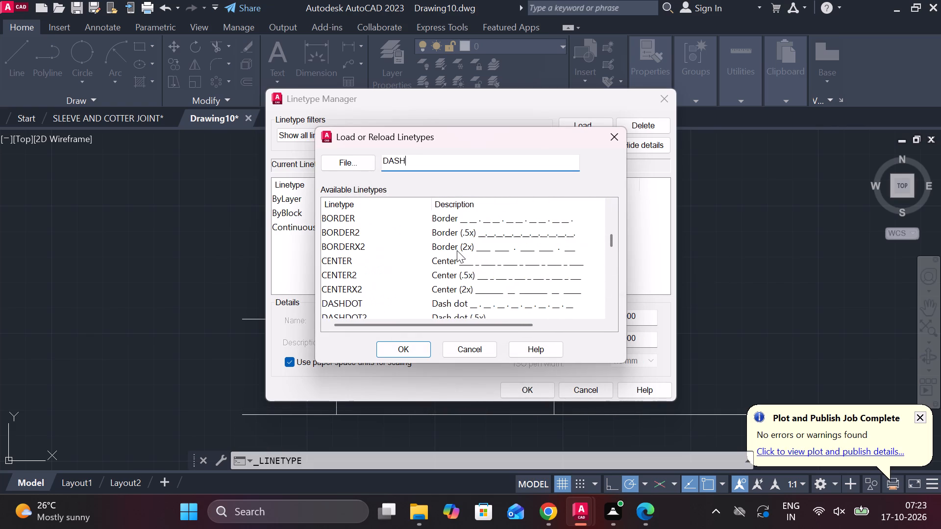
scroll(457, 250, "down", 1)
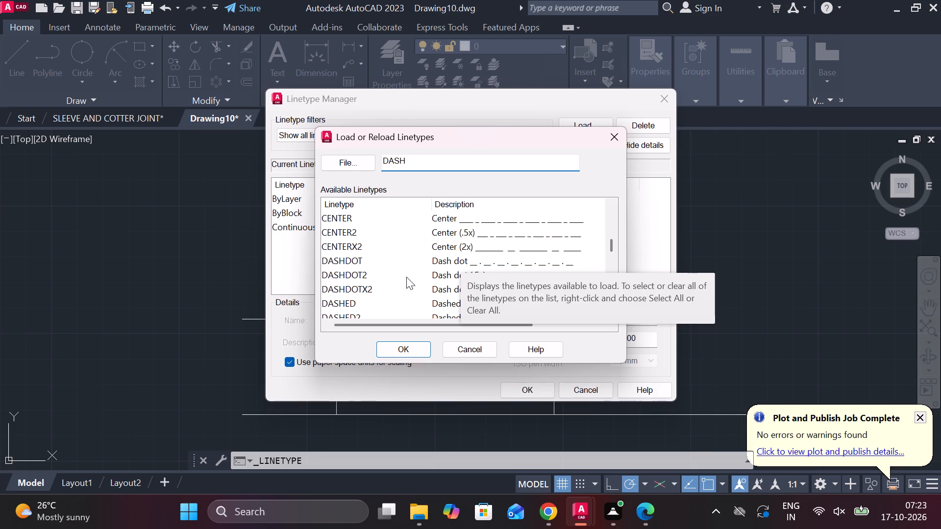
scroll(406, 277, "down", 1)
scroll(416, 267, "up", 2)
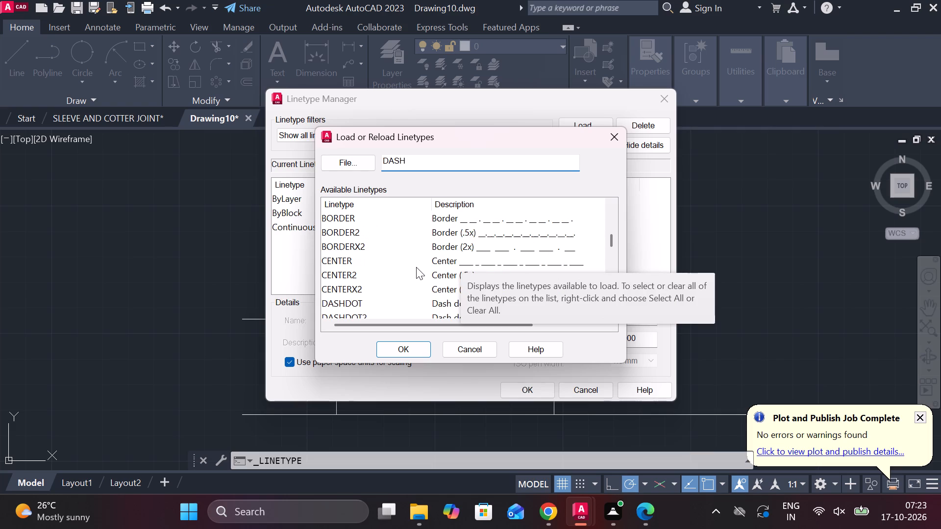
scroll(416, 267, "up", 1)
scroll(439, 256, "down", 2)
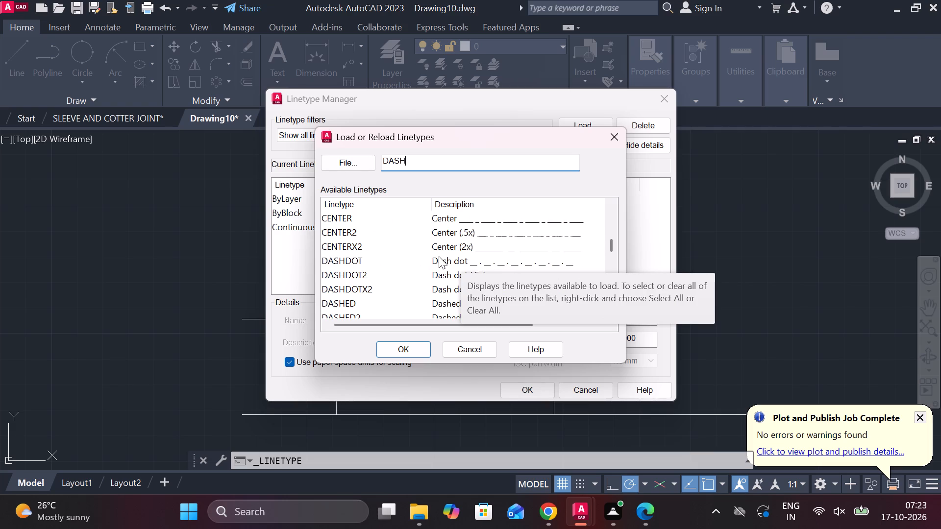
scroll(442, 230, "down", 1)
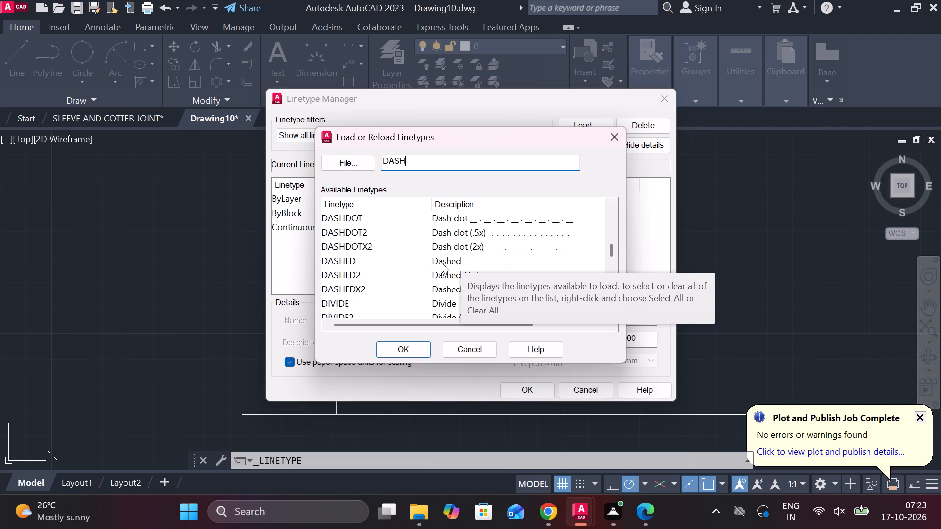
left_click(441, 262)
left_click(405, 350)
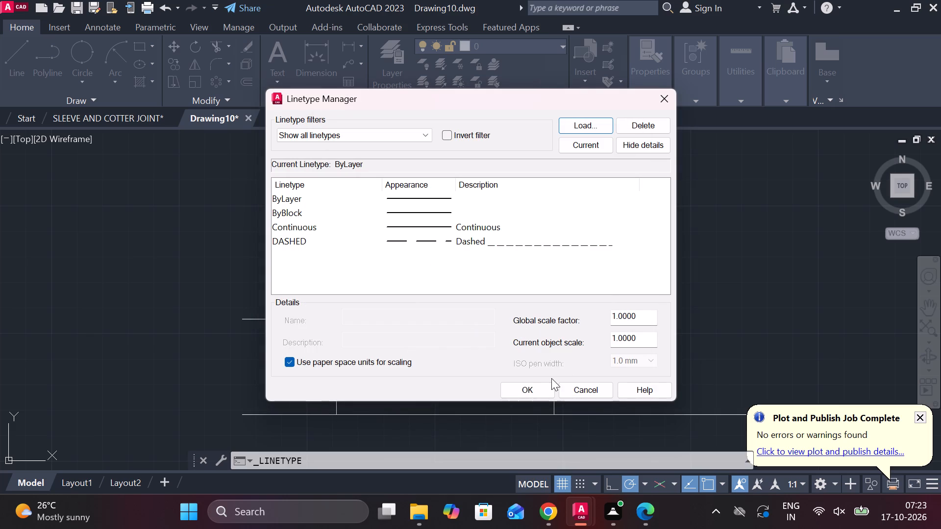
left_click(541, 388)
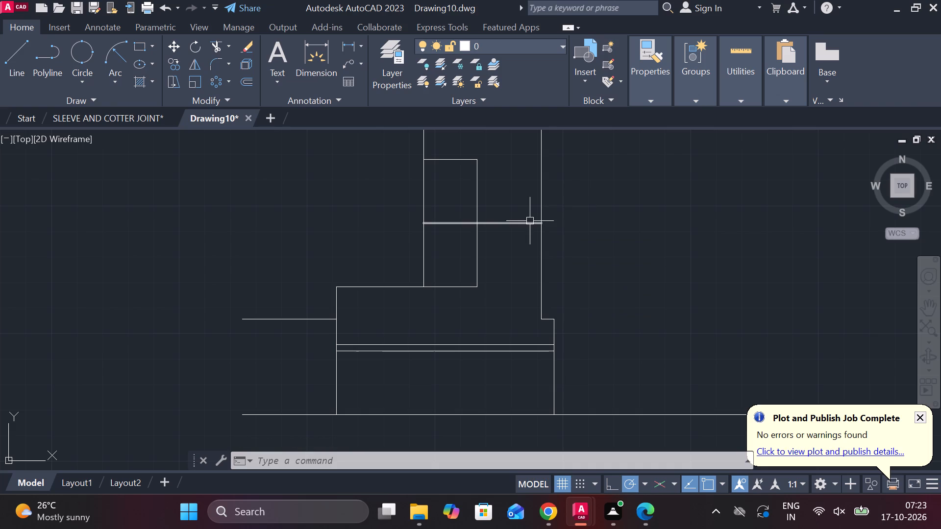
Offset the horizontal line crossing the middle of the upper block by 8 units upward and 8 units downward.
left_click(522, 225)
key("o")
key("Return")
key("Return")
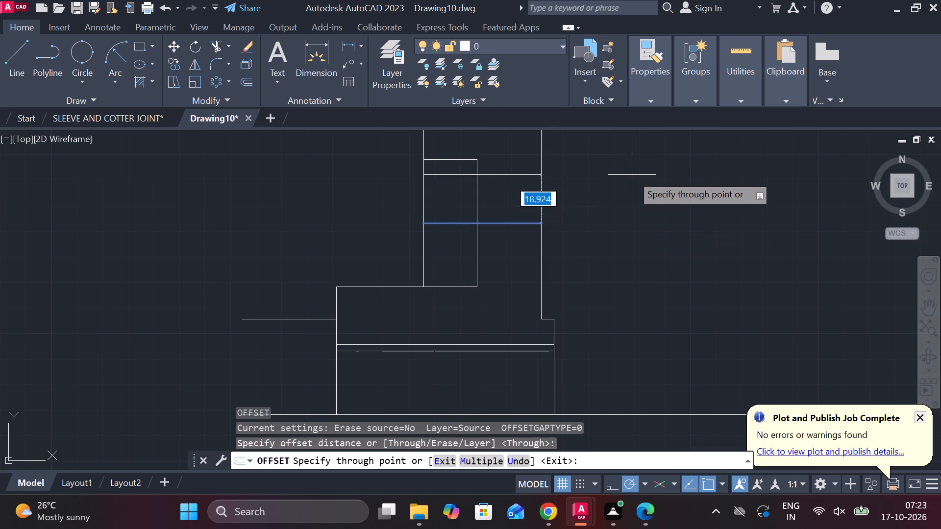
key("8")
key("Return")
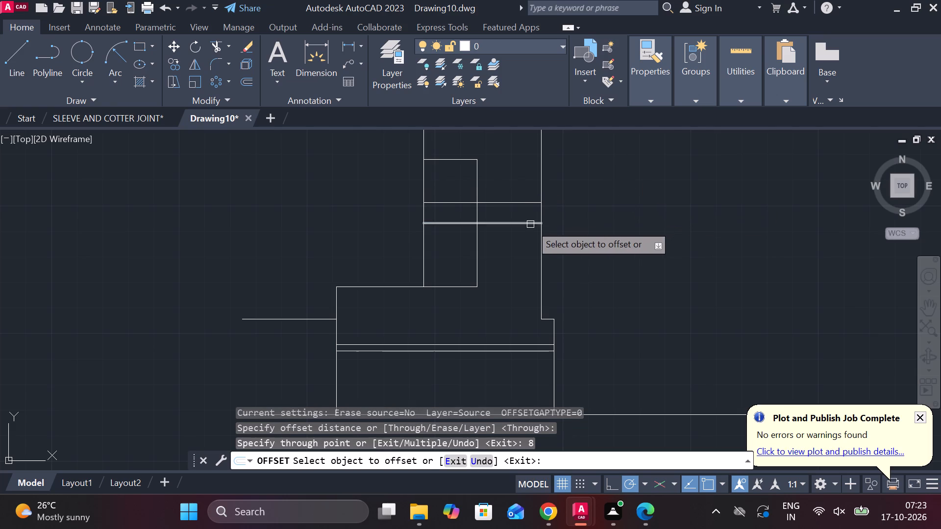
left_click(530, 224)
key("8")
key("Return")
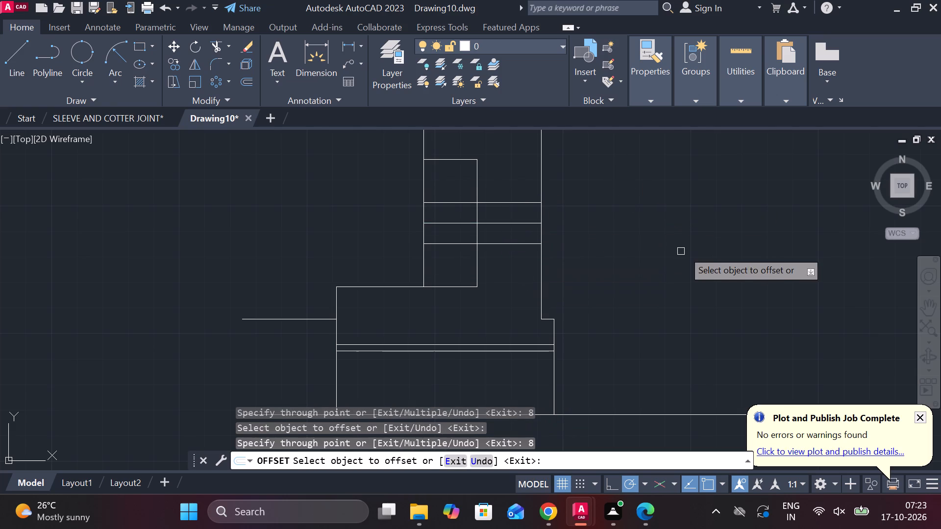
key("Escape")
Trim the two new offset lines back to the inner vertical line, removing their parts inside the inner rectangle.
type("TR")
key("space")
left_click_drag(453, 181, 449, 216)
left_click(447, 240)
left_click(447, 261)
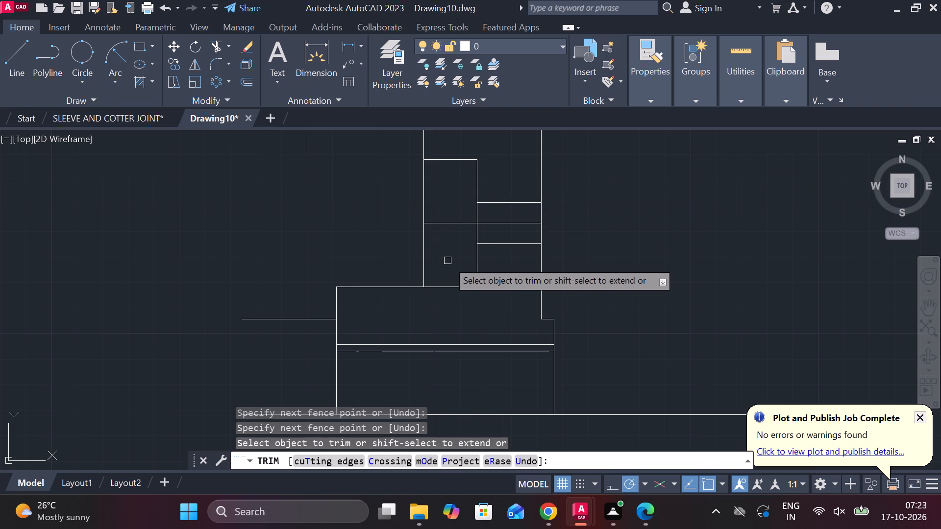
key("Escape")
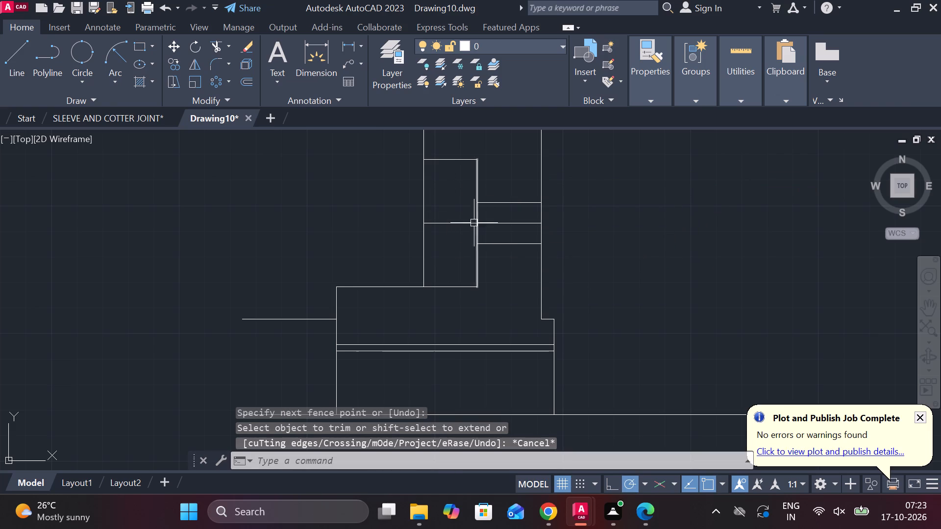
Change the middle horizontal line between the two 8-unit offsets to the DASHED linetype.
left_click(471, 222)
left_click(654, 91)
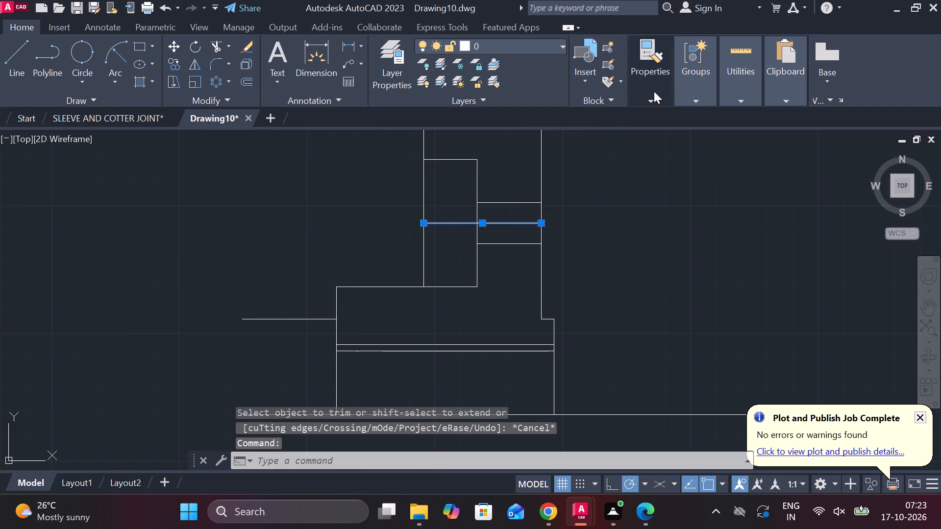
left_click(754, 154)
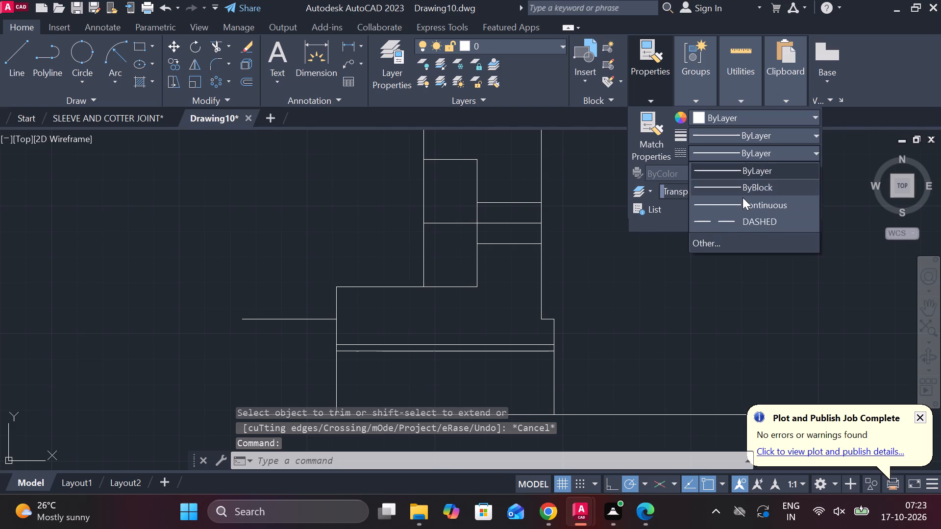
left_click(733, 225)
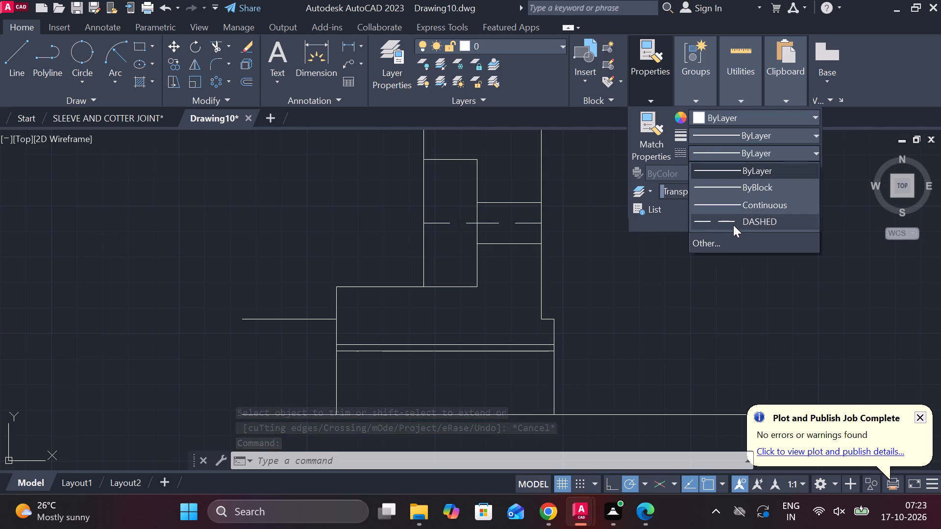
key("Escape")
Erase the leftover short horizontal line sticking out to the left of the base block.
scroll(680, 274, "down", 2)
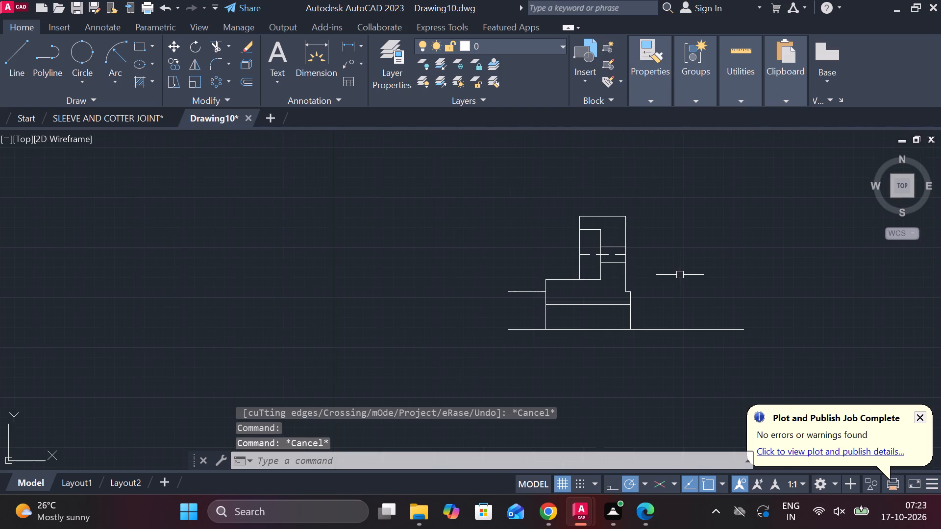
middle_click_drag(680, 275, 670, 255)
middle_click_drag(668, 254, 659, 242)
scroll(659, 242, "up", 1)
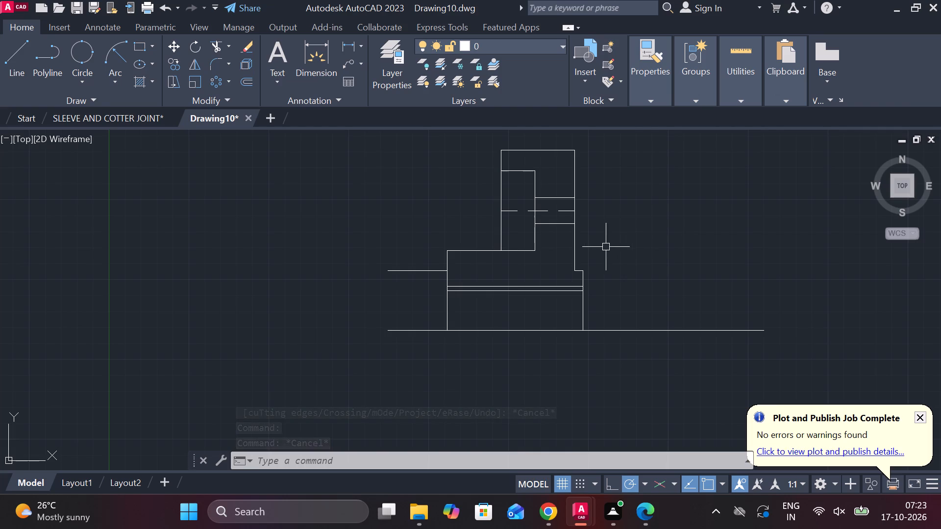
left_click(439, 273)
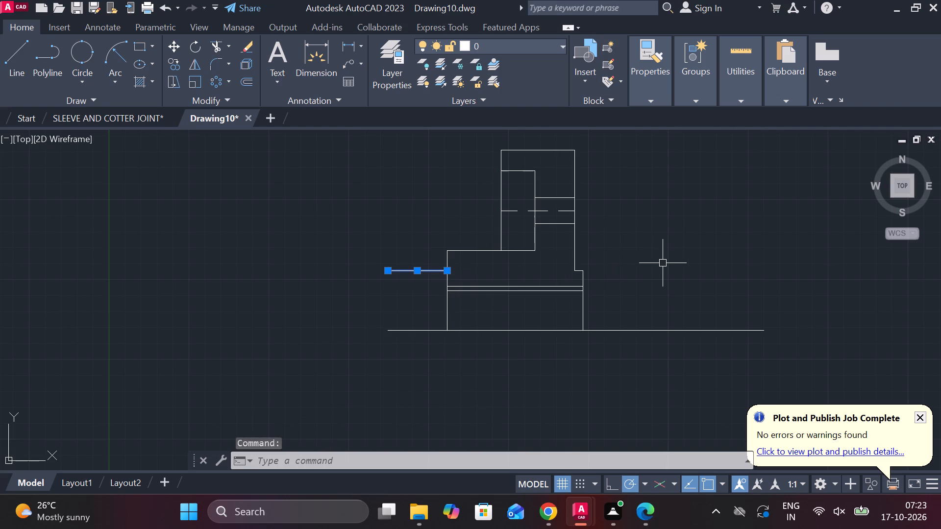
type("E")
key("space")
Mirror the stepped upper half profile with its hole lines about the horizontal centre line, keeping the source objects.
middle_click_drag(645, 259, 639, 259)
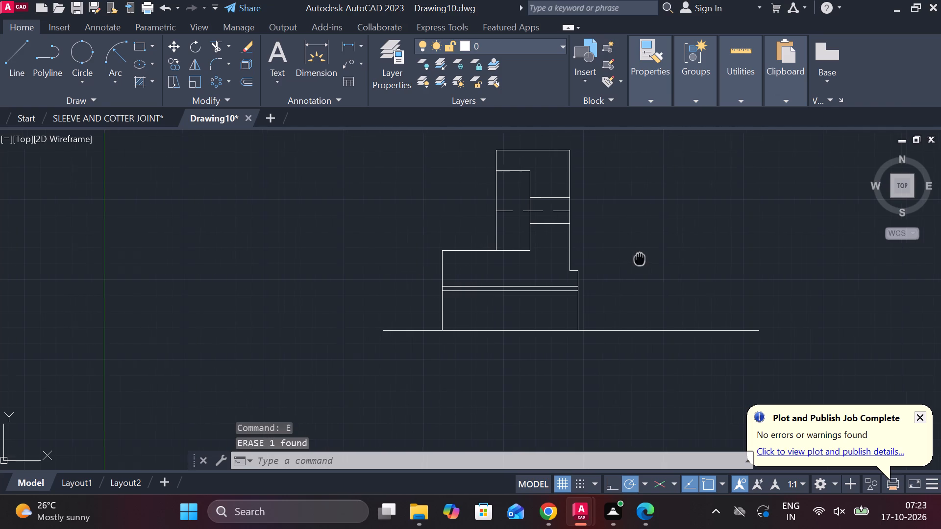
middle_click_drag(639, 259, 638, 259)
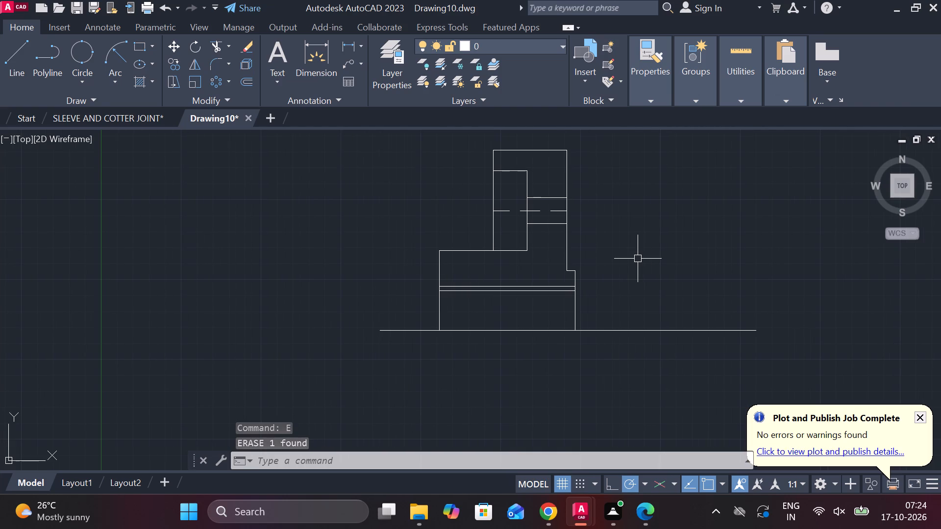
left_click(603, 311)
left_click(468, 145)
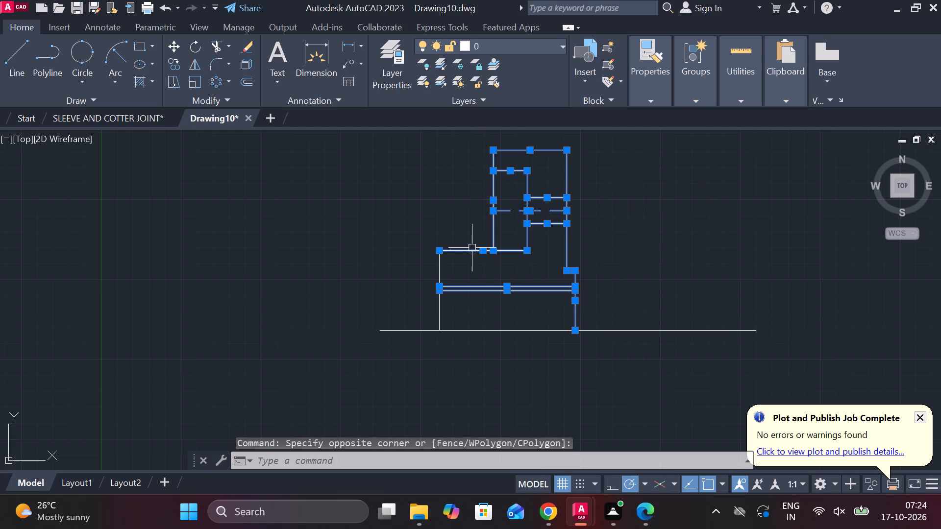
left_click(438, 316)
middle_click_drag(614, 293, 581, 241)
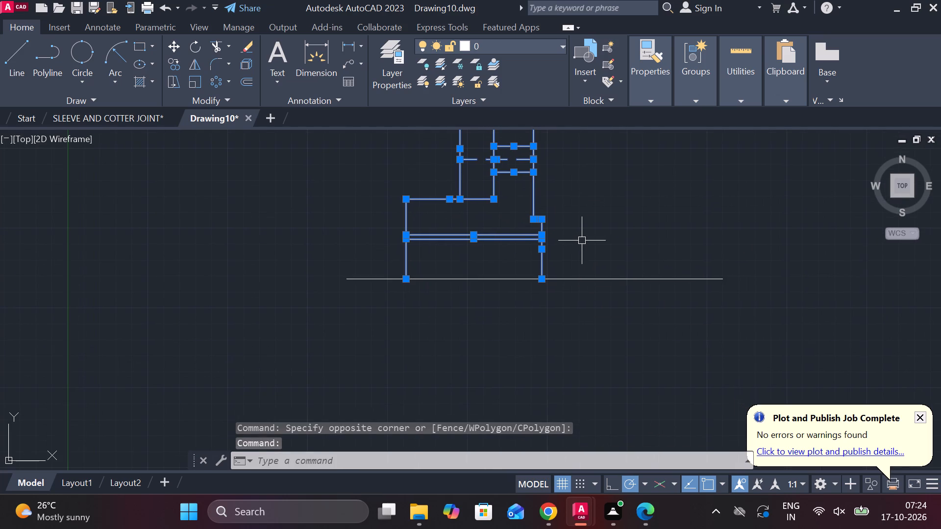
type("MI")
key("Return")
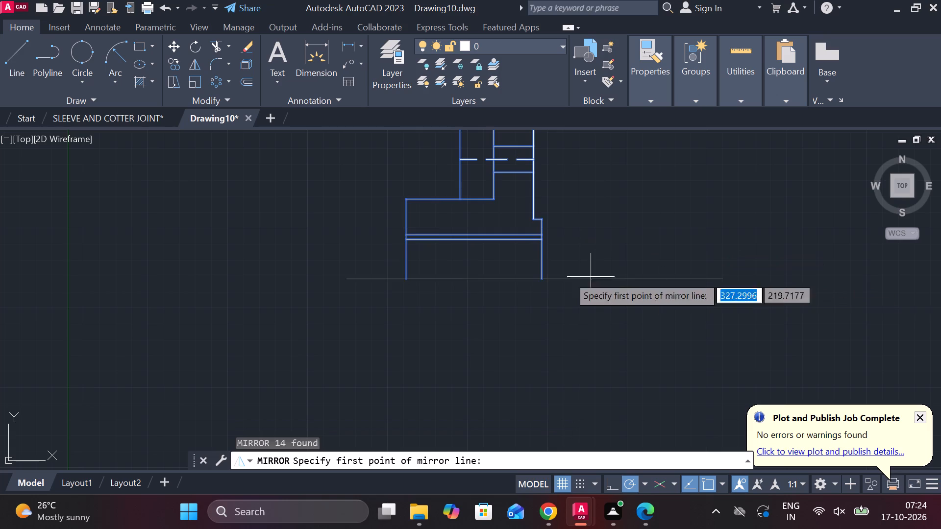
left_click(407, 279)
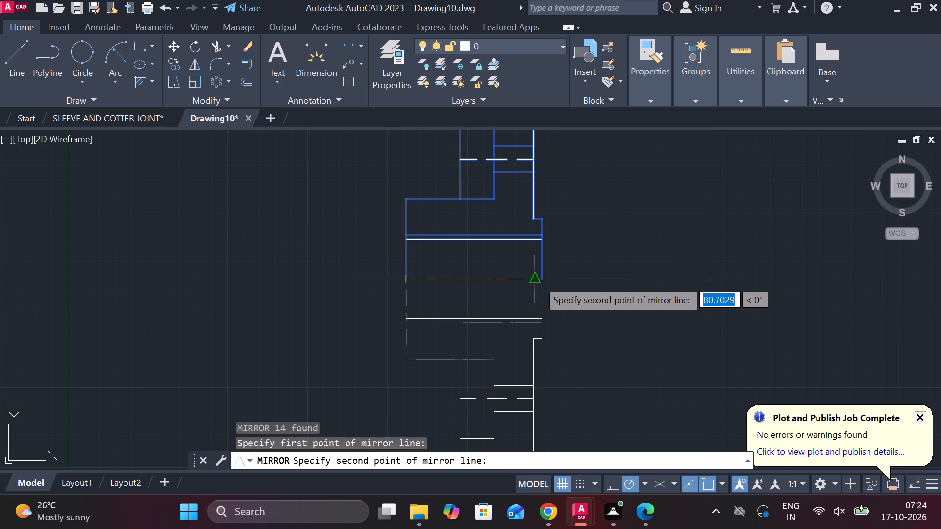
left_click(545, 280)
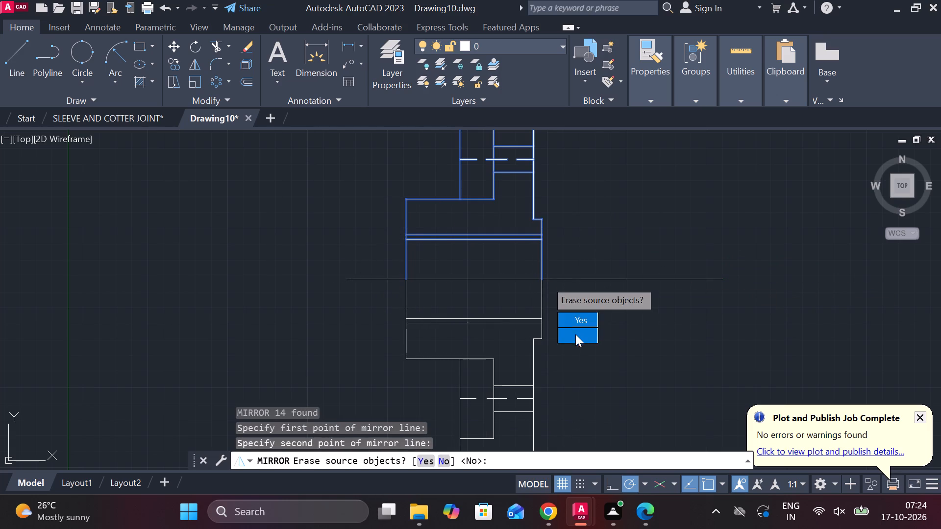
left_click_drag(575, 334, 545, 280)
scroll(550, 281, "down", 1)
middle_click_drag(586, 294, 551, 295)
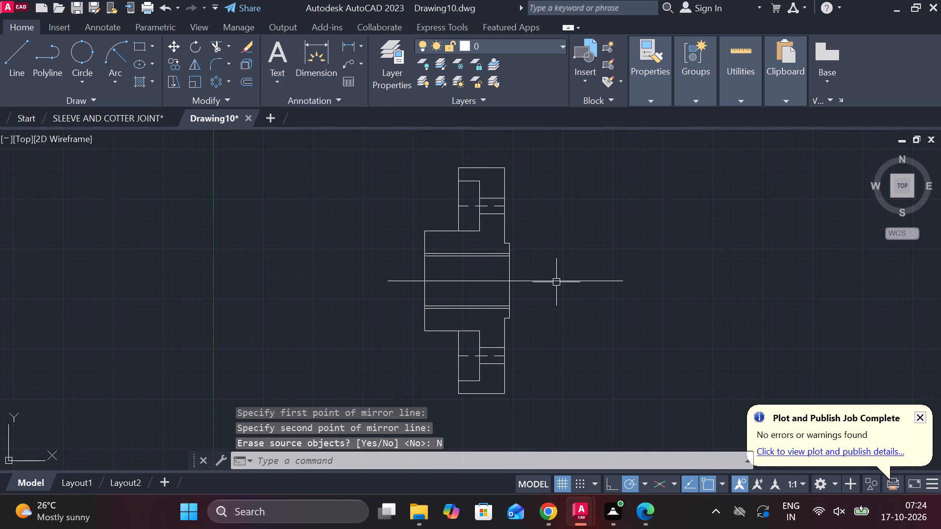
Change the long horizontal centre line to the DASHED linetype.
left_click(554, 282)
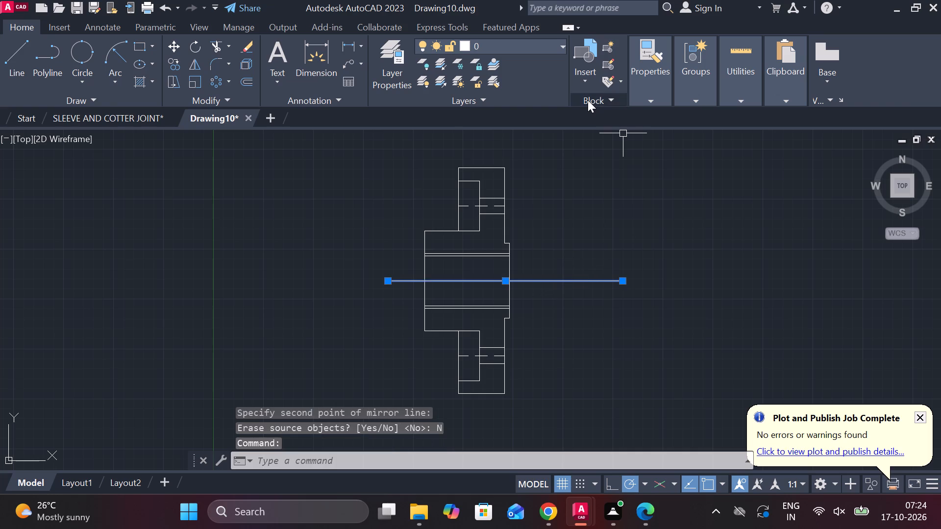
left_click(637, 98)
left_click(760, 157)
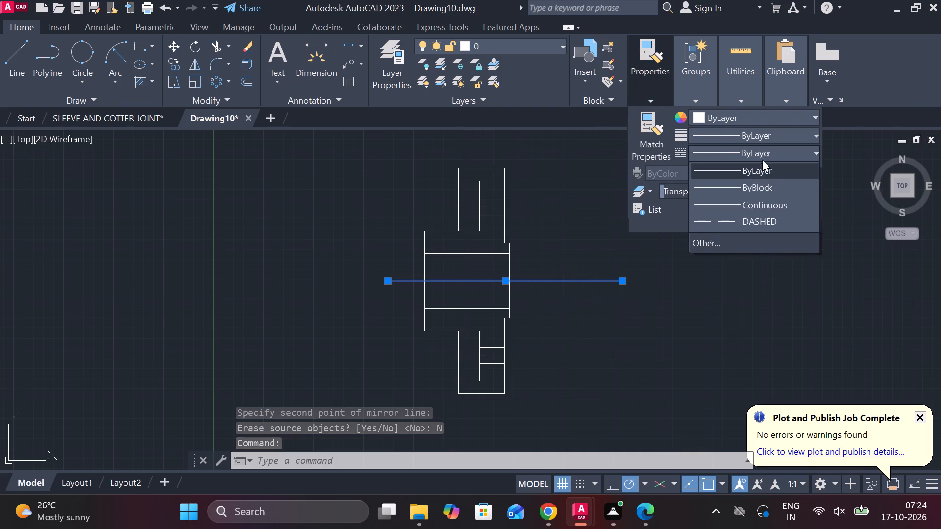
left_click(741, 219)
key("Escape")
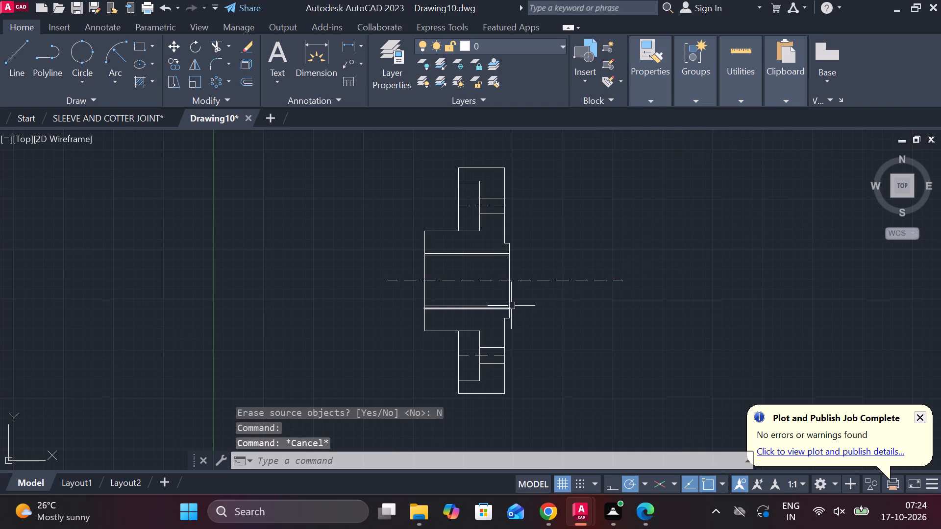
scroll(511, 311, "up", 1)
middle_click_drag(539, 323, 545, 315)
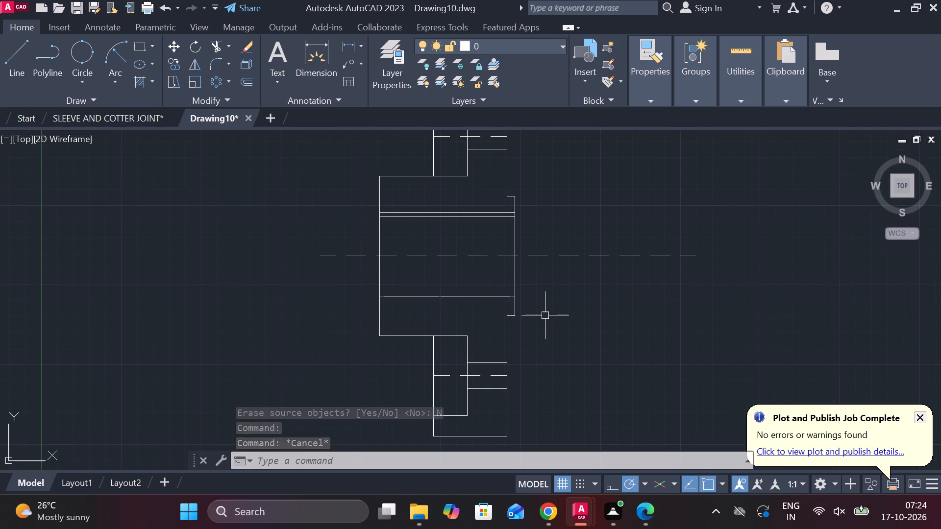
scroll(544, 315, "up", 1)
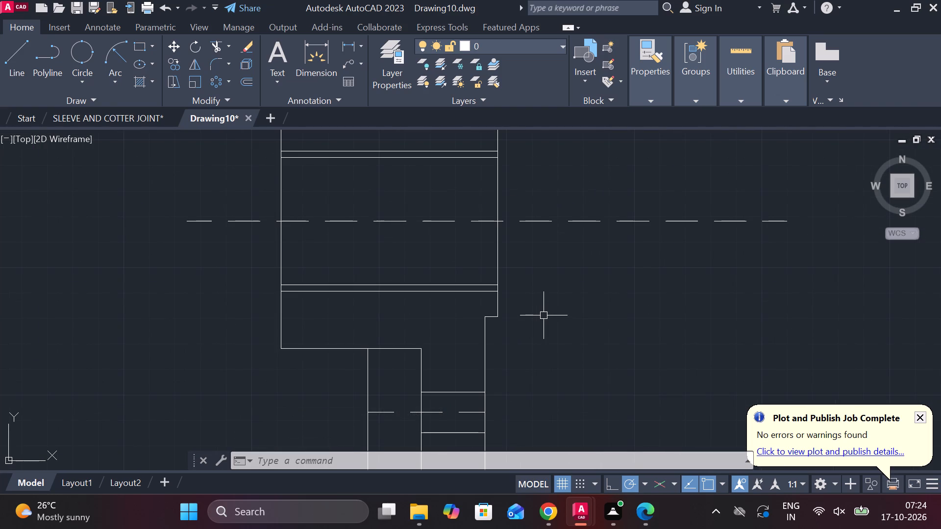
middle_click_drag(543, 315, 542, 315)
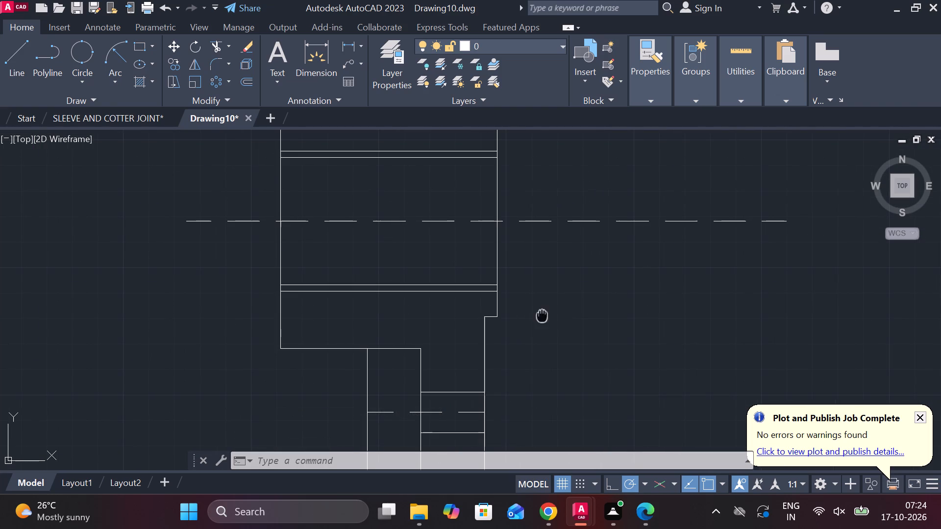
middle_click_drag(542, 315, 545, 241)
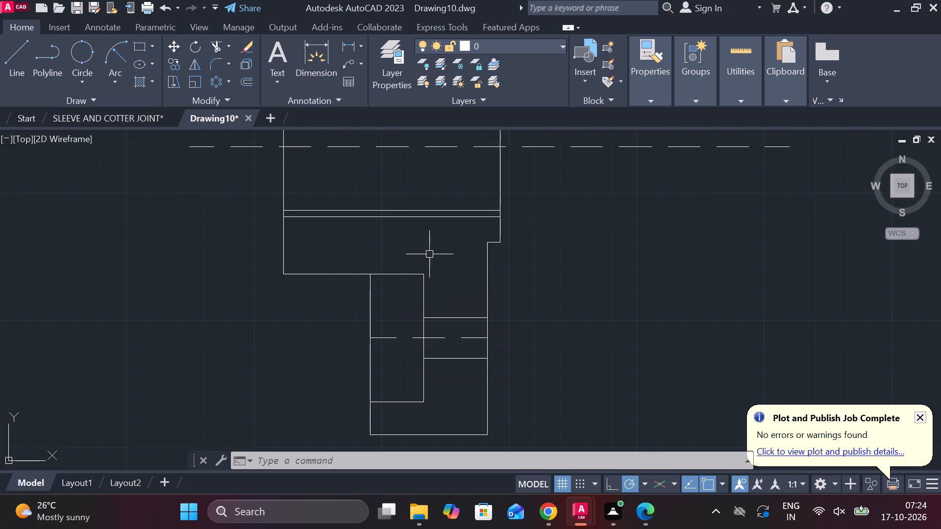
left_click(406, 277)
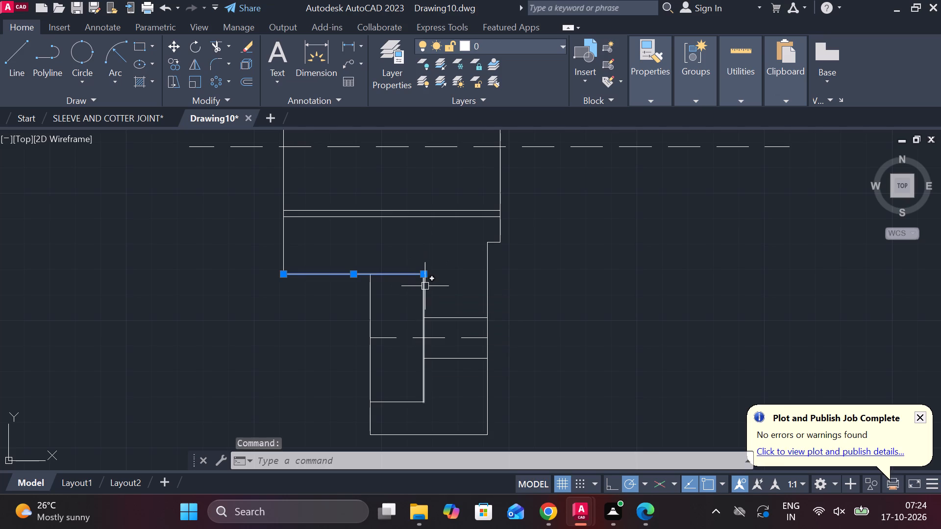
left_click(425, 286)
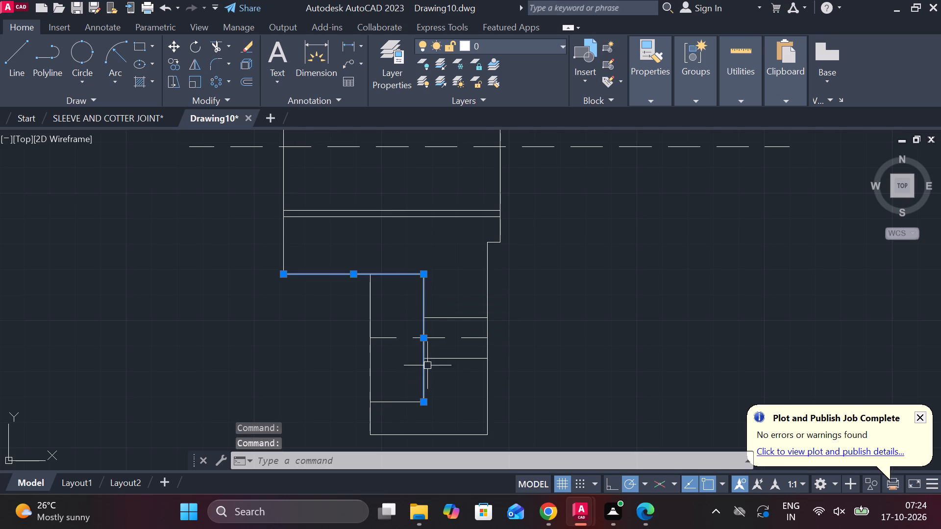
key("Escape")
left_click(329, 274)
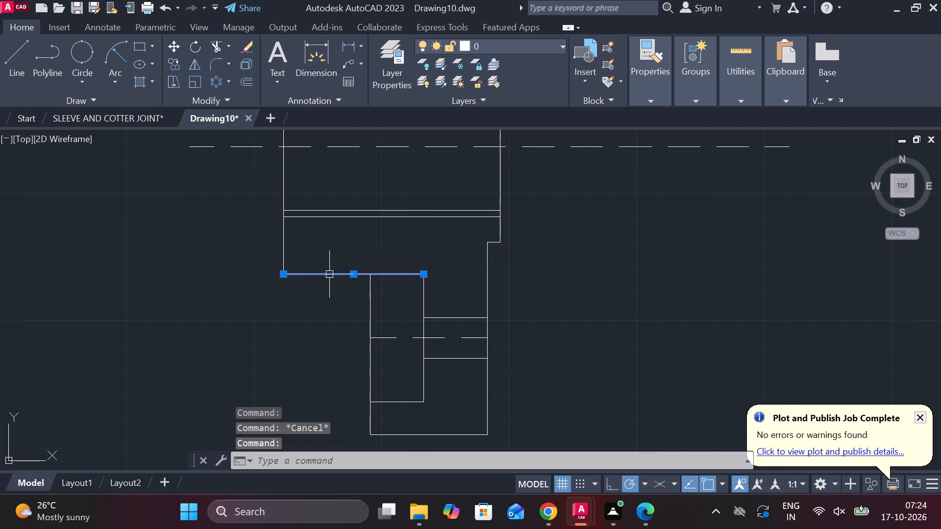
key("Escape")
Trim the mirrored base block's bottom edge between its outer left side and the inner rectangle.
type("TR")
key("space")
left_click_drag(338, 326, 341, 293)
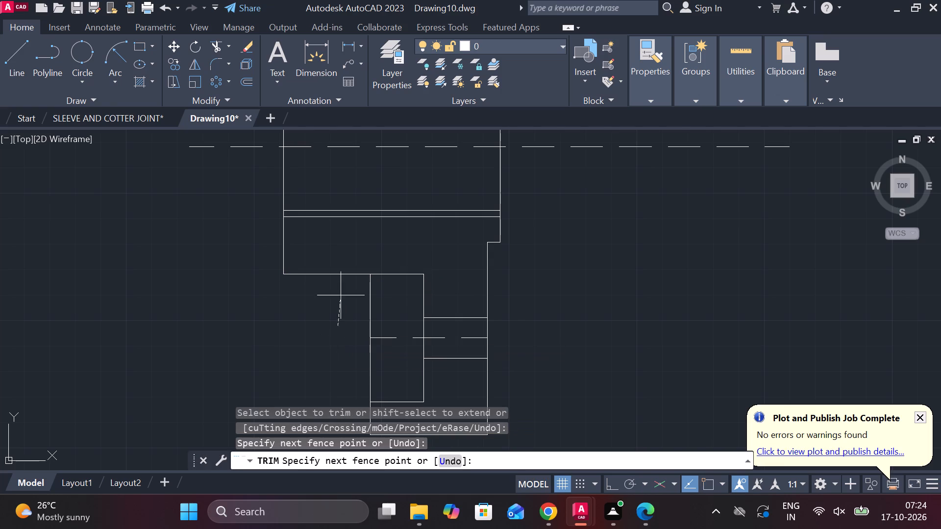
left_click_drag(341, 293, 343, 281)
left_click(343, 266)
left_click_drag(341, 255, 336, 316)
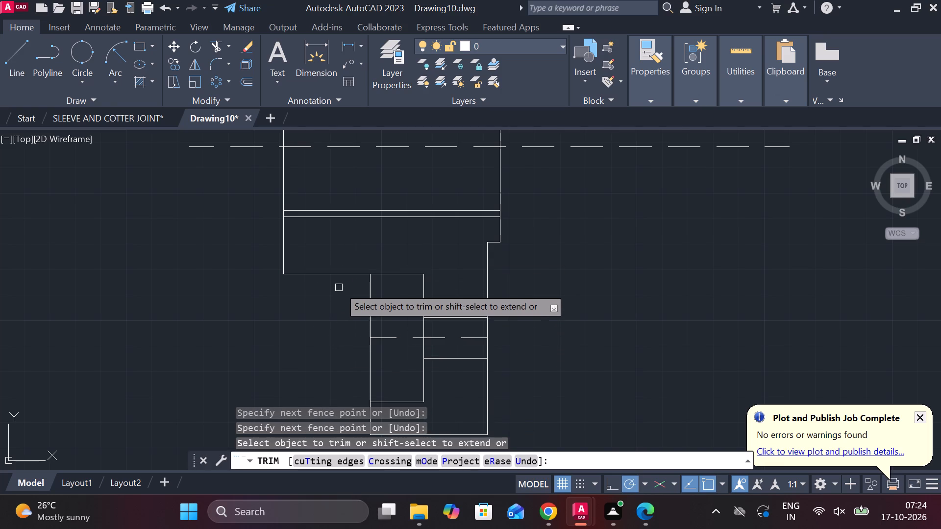
left_click(339, 274)
middle_click_drag(339, 274, 328, 240)
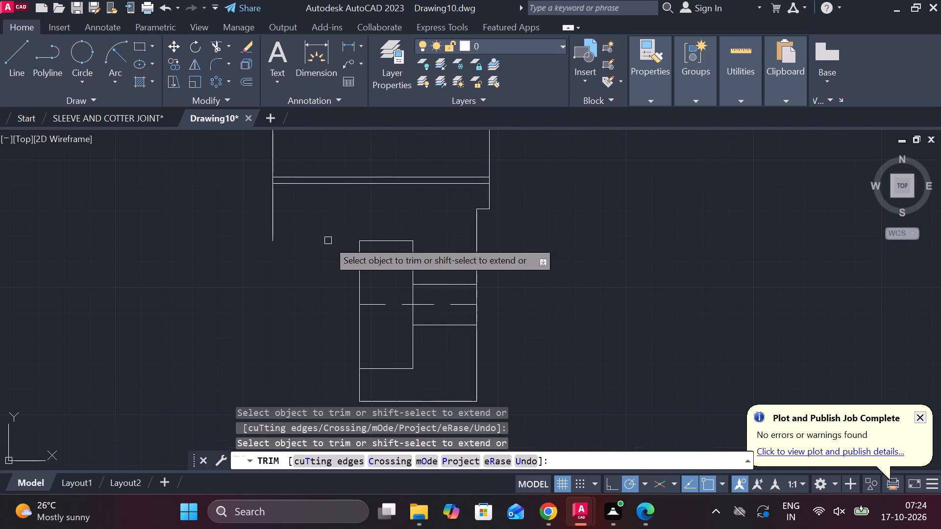
key("Escape")
Change the top, right and bottom edges of the lower inner rectangle to the DASHED linetype.
left_click(401, 240)
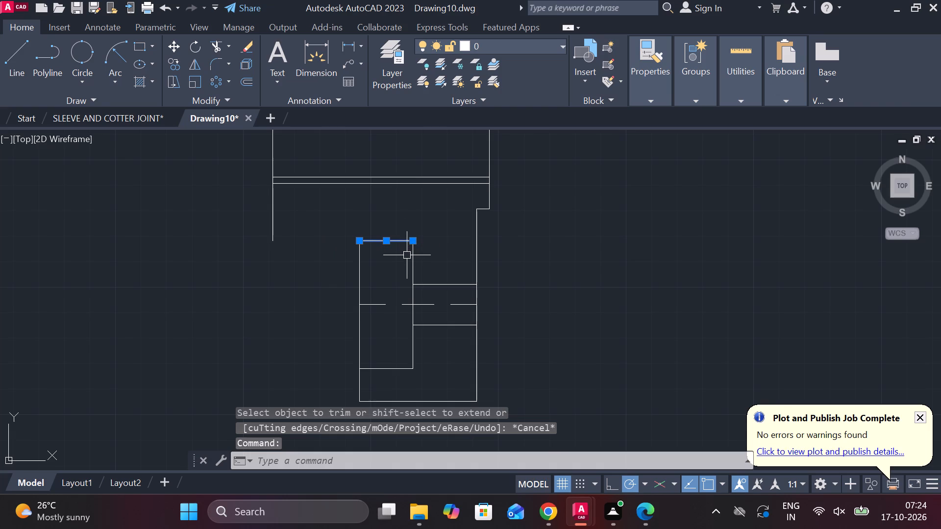
left_click(410, 258)
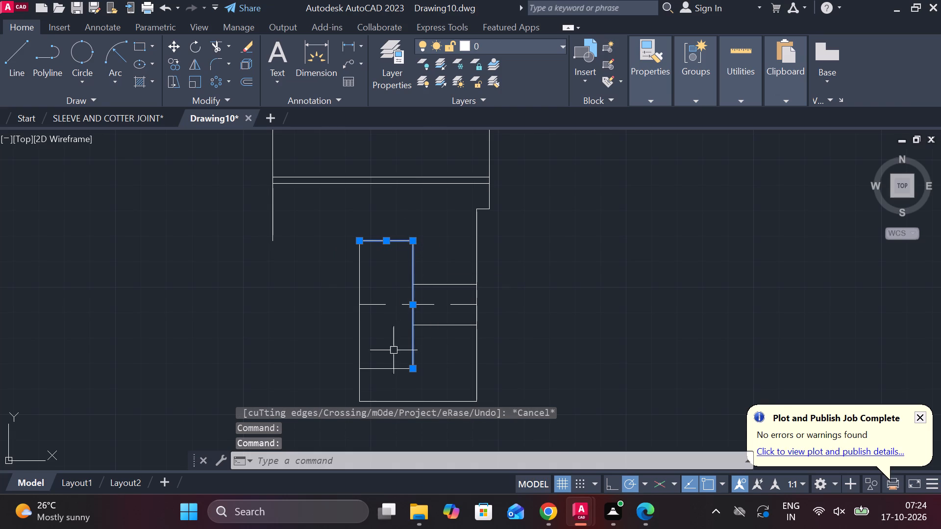
left_click(388, 368)
left_click(656, 106)
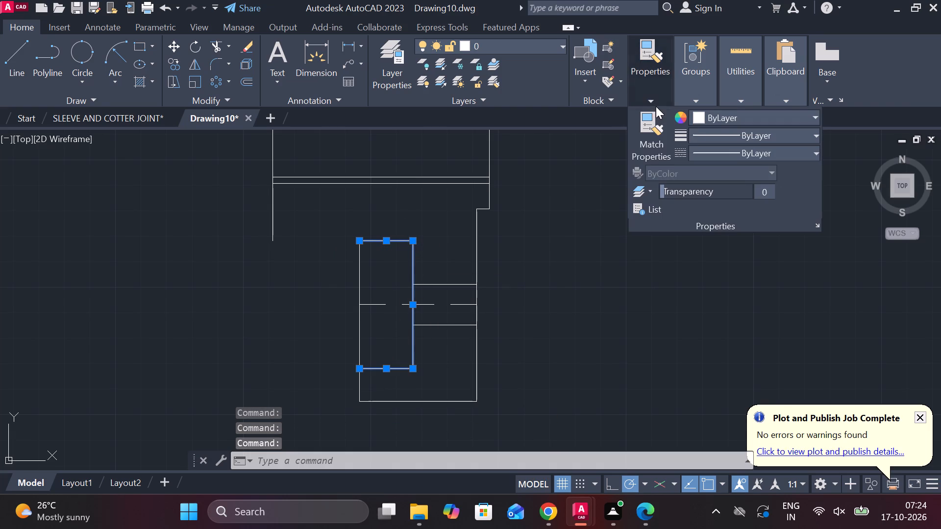
left_click(776, 158)
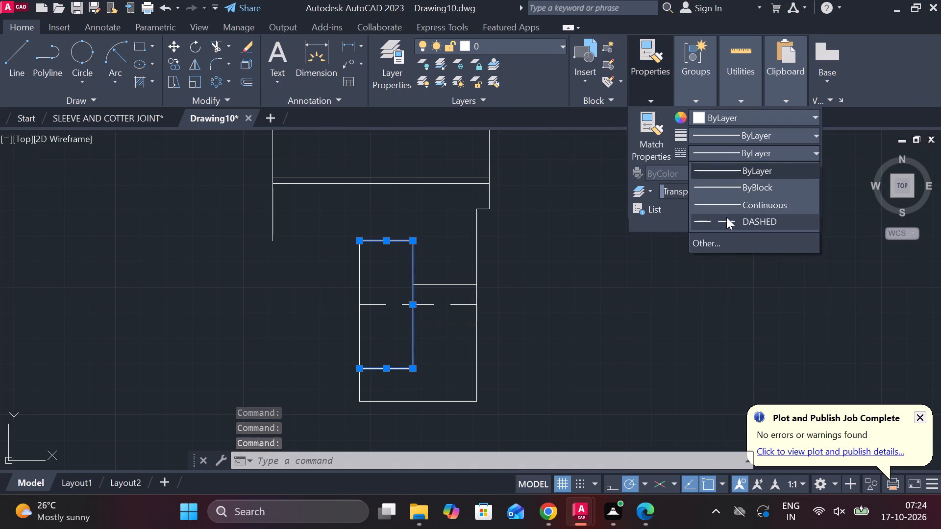
left_click(726, 217)
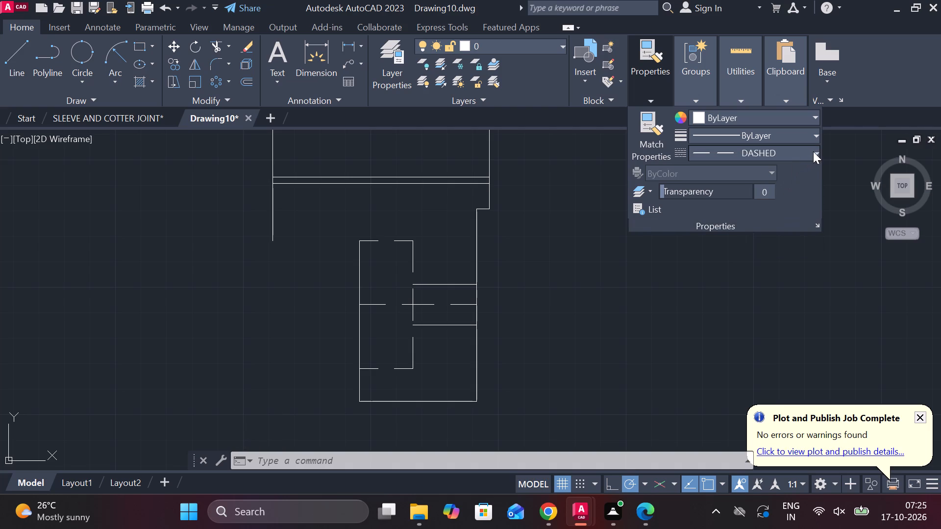
Set both the global linetype scale factor and the current object scale to 0.3 in the Linetype Manager.
left_click(813, 151)
left_click(728, 238)
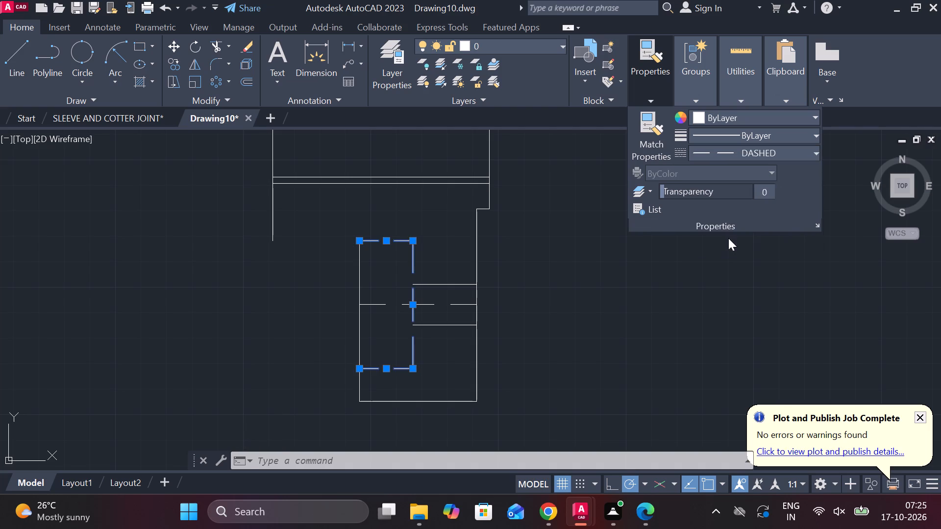
left_click_drag(653, 314, 593, 319)
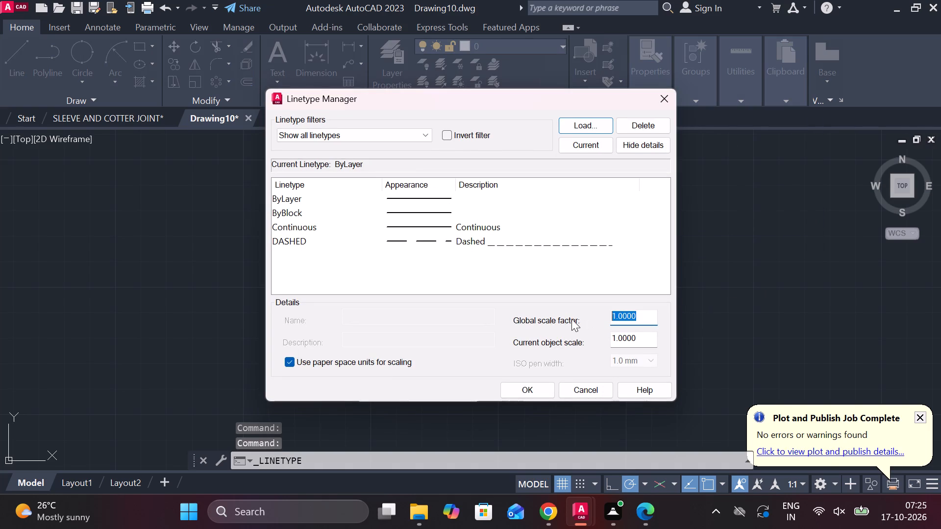
type(".3")
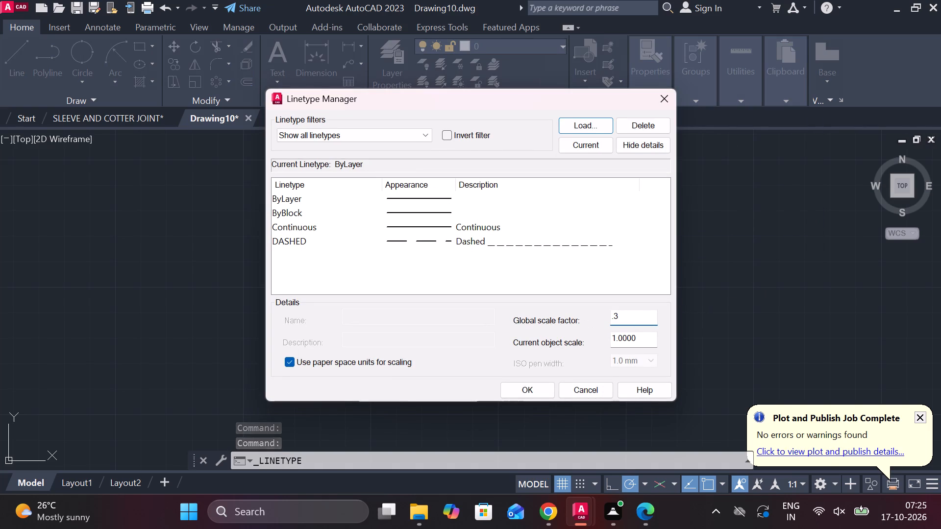
left_click_drag(653, 344, 601, 346)
type(".3")
left_click(555, 385)
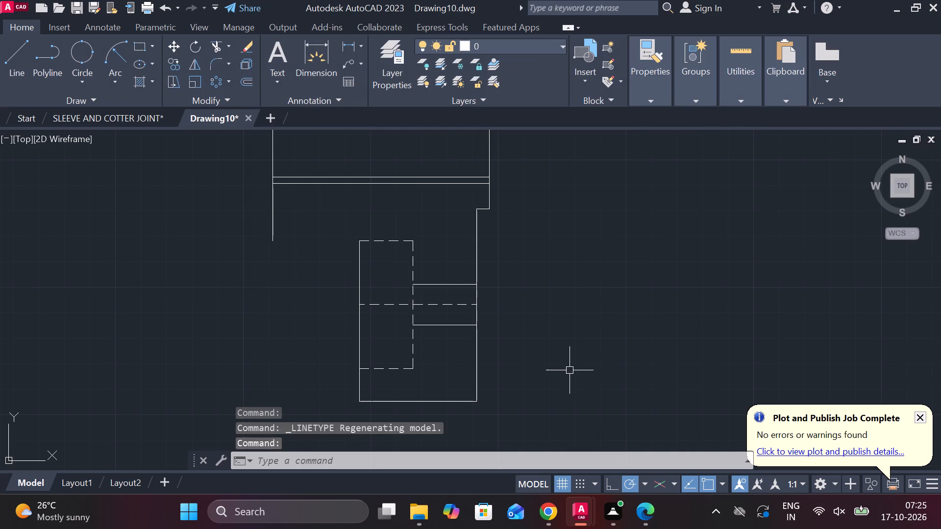
Draw a line from the lower end of the base block's left side to the dashed rectangle's upper-left corner.
scroll(574, 305, "down", 2)
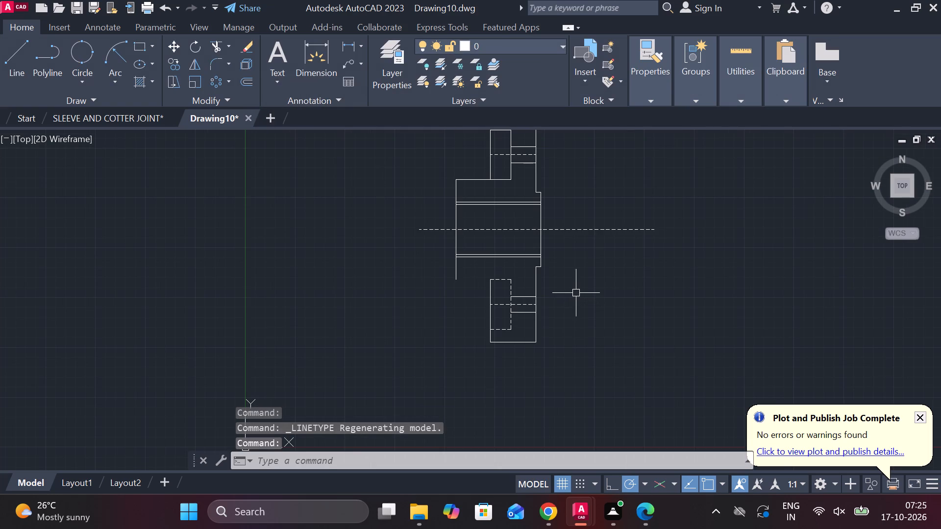
scroll(574, 280, "up", 1)
key("Escape")
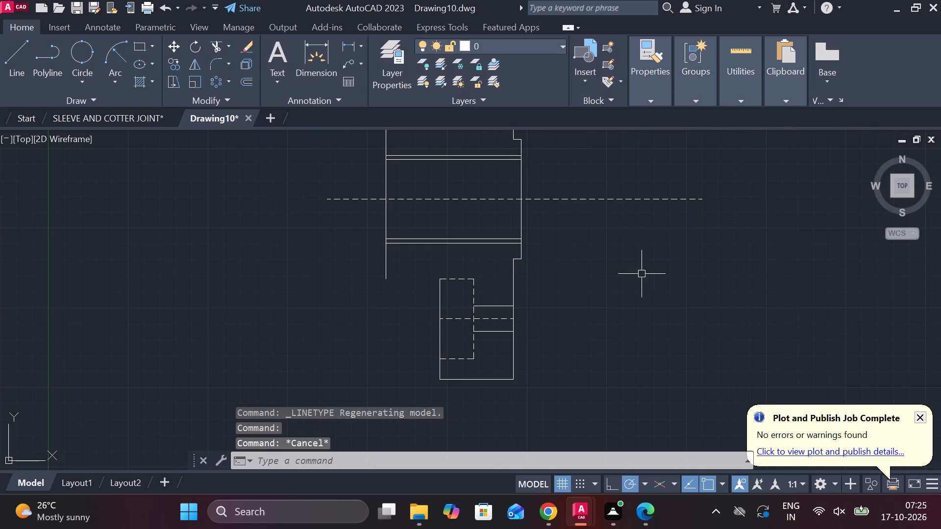
key("l")
key("Return")
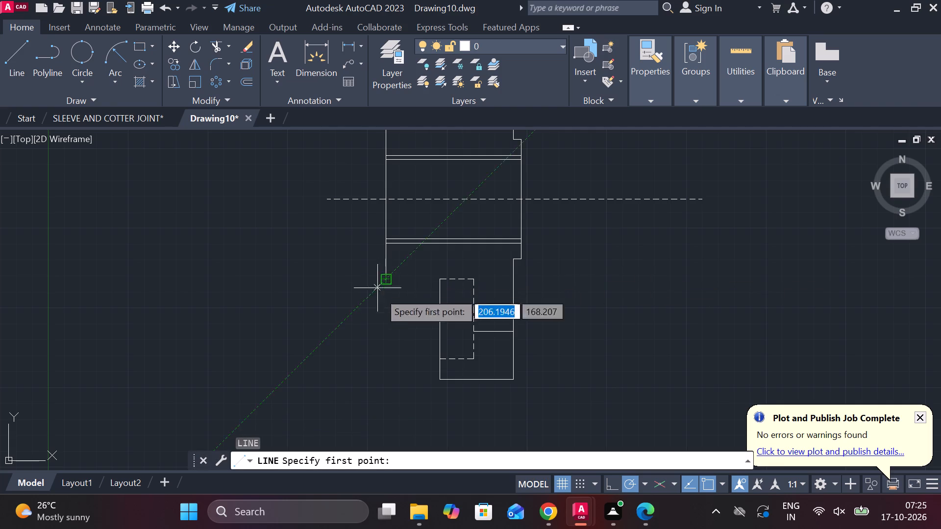
left_click(386, 278)
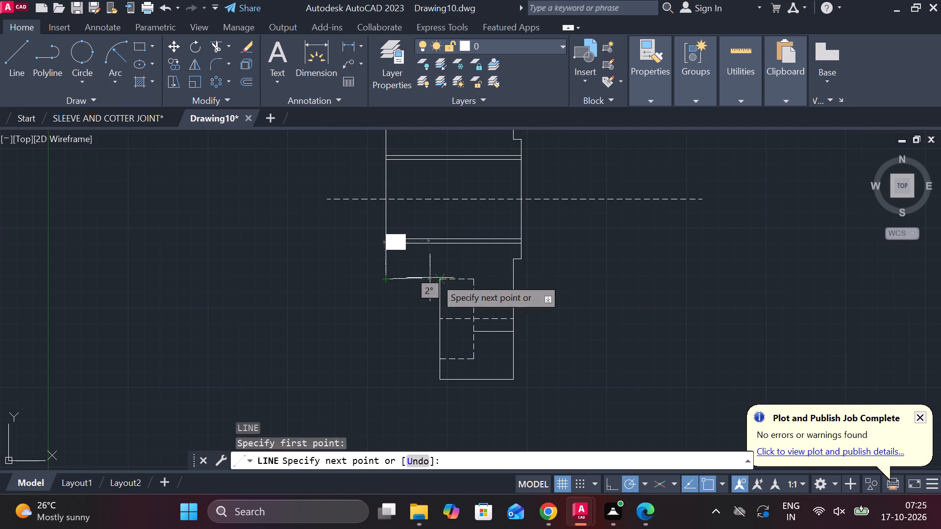
left_click(440, 278)
key("Escape")
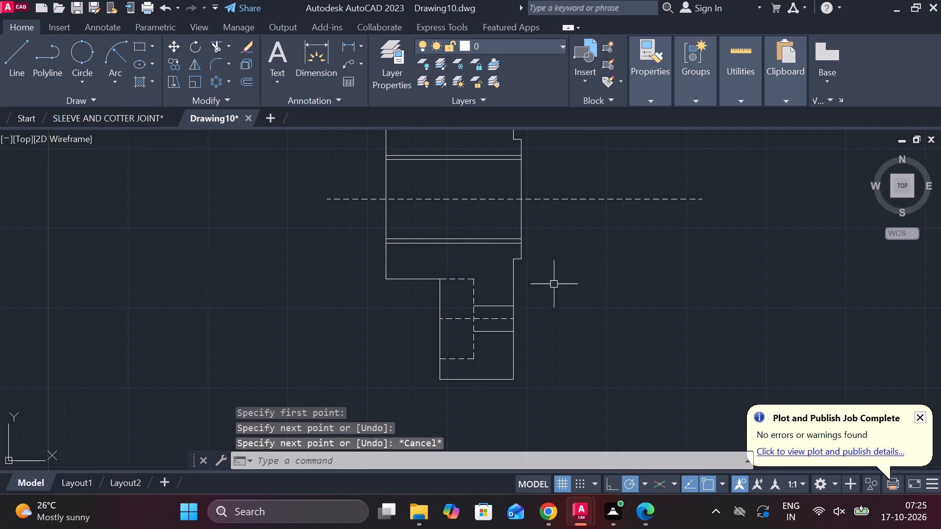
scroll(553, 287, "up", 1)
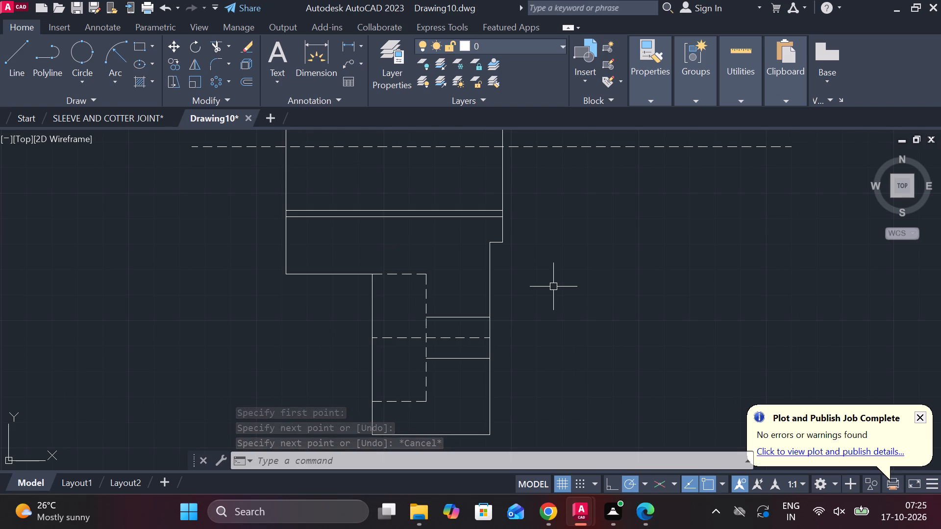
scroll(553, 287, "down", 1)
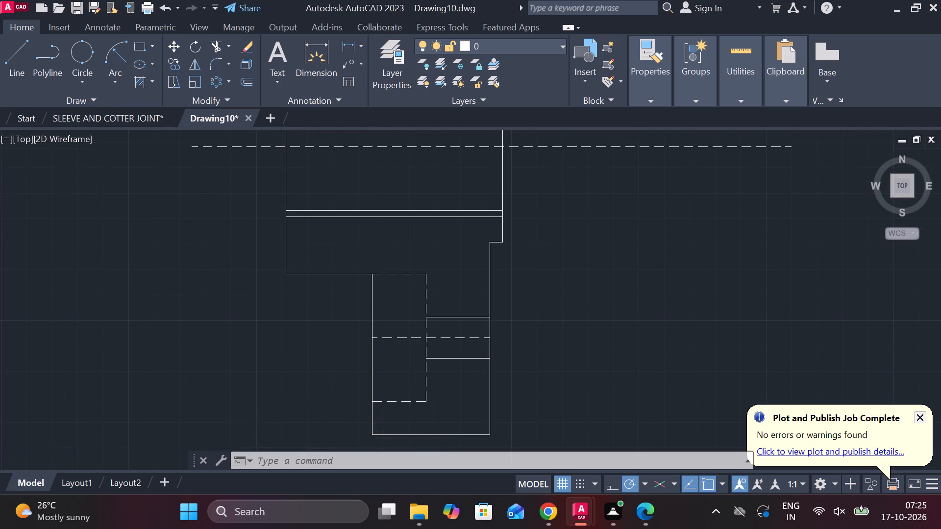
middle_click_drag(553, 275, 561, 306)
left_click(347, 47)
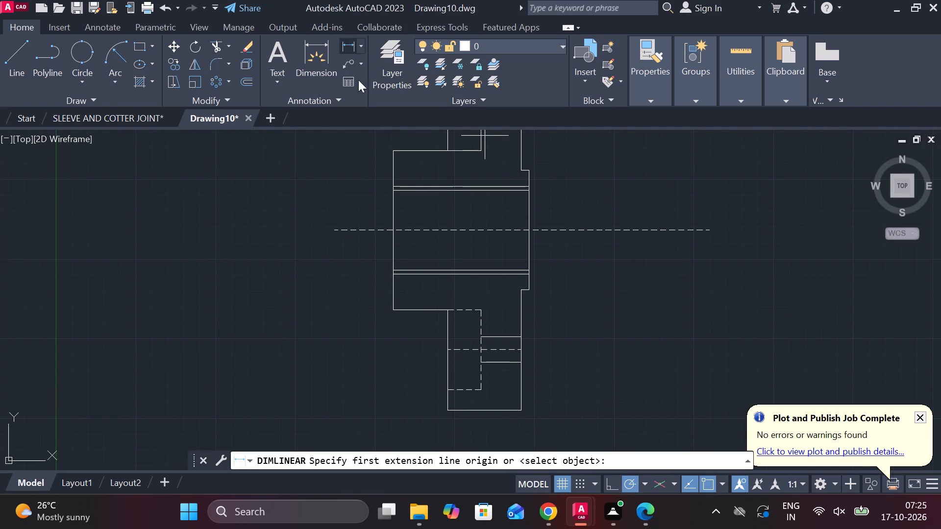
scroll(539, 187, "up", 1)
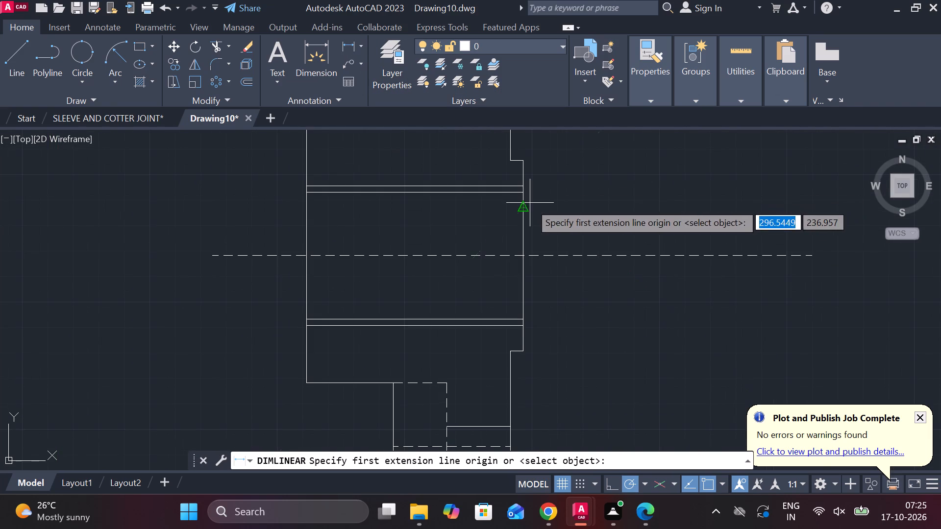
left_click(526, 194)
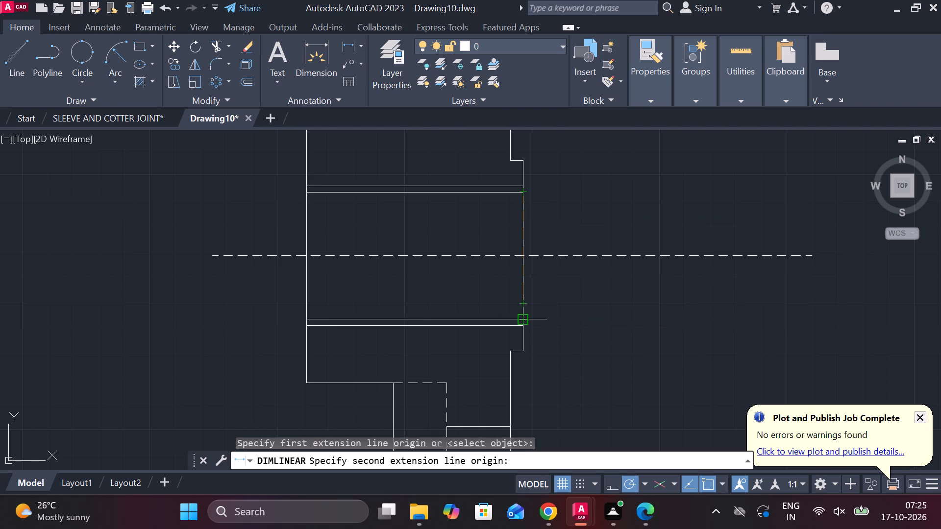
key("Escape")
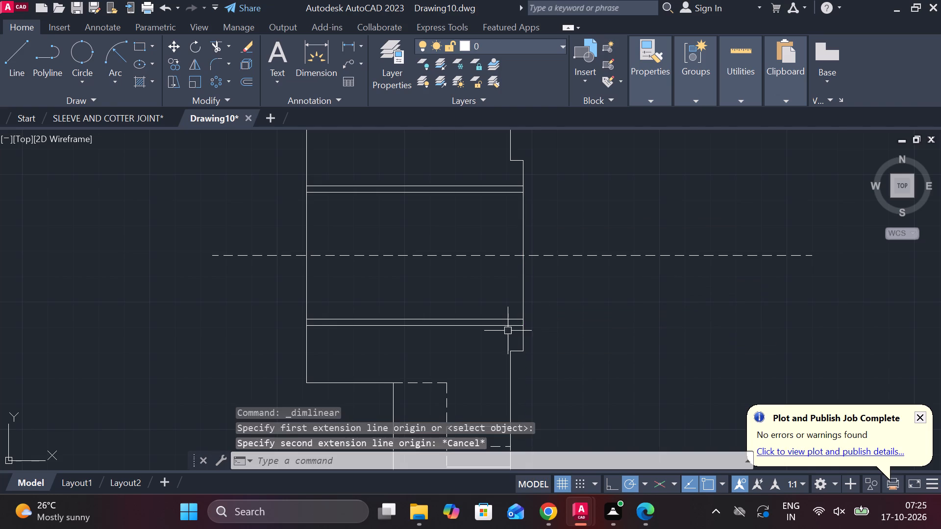
Erase the outer line of the closely spaced horizontal pair below the centre line.
left_click(502, 328)
type("E")
key("space")
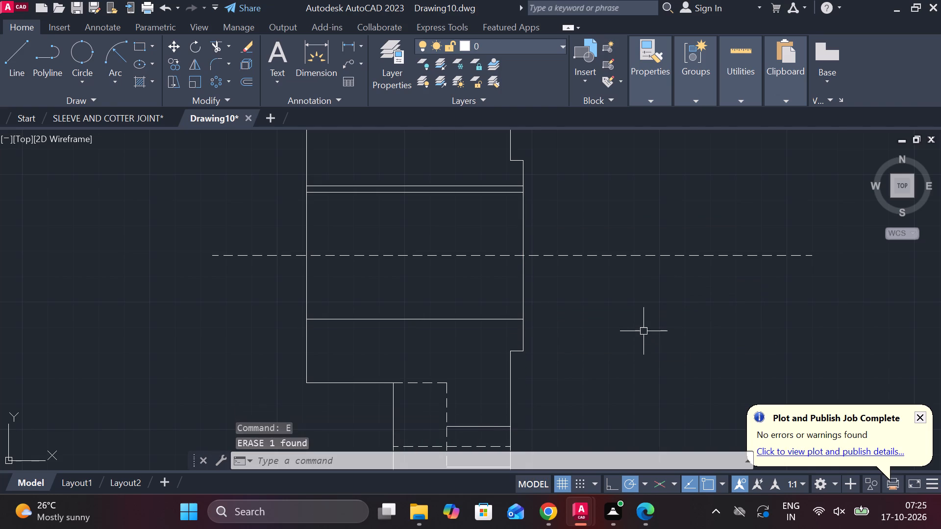
Change the remaining horizontal bore line below the centre line to the dashed linetype.
left_click(488, 320)
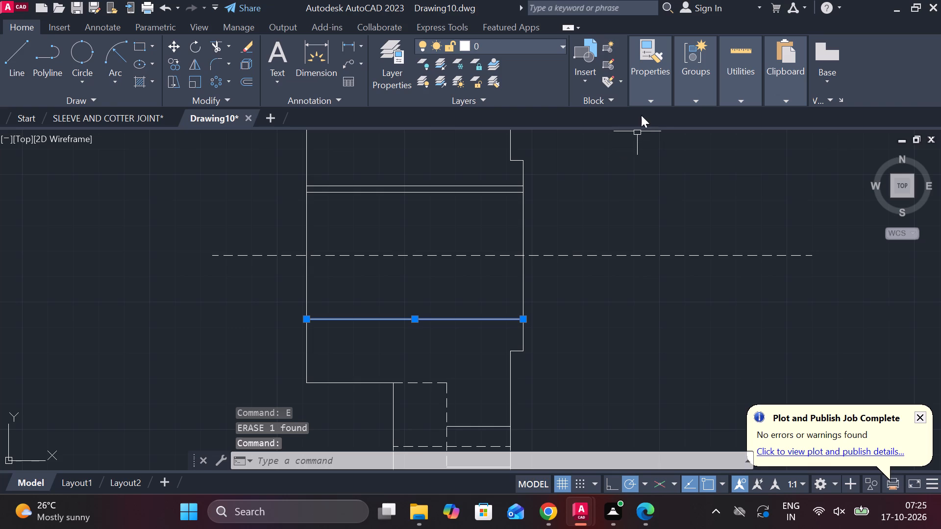
left_click(648, 103)
left_click(794, 155)
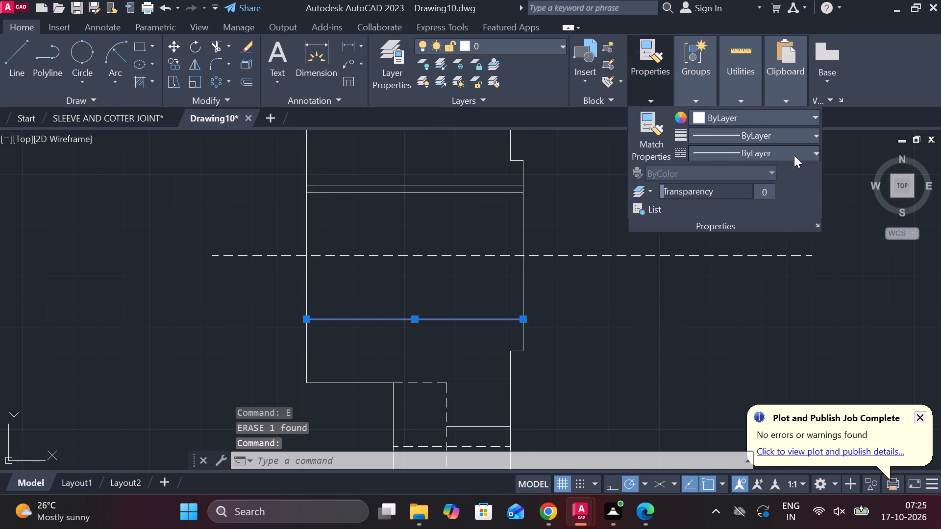
left_click(758, 221)
key("Escape")
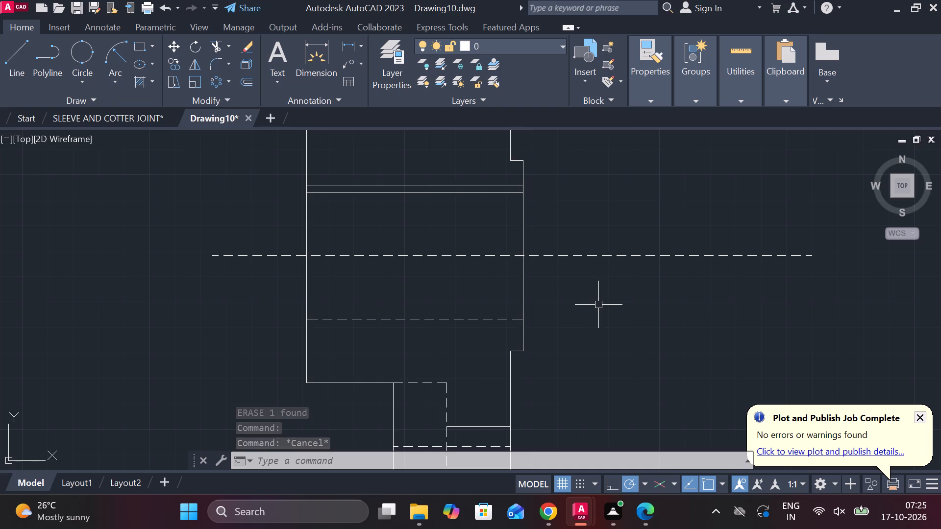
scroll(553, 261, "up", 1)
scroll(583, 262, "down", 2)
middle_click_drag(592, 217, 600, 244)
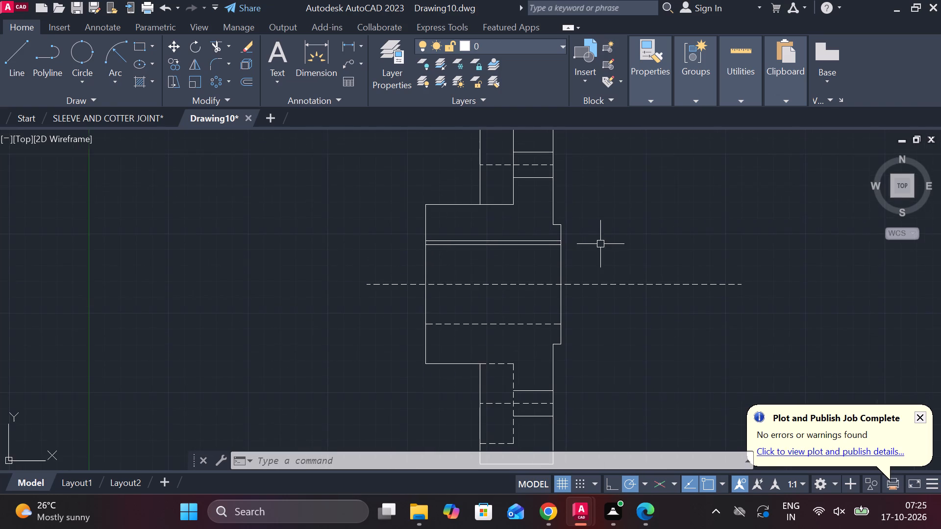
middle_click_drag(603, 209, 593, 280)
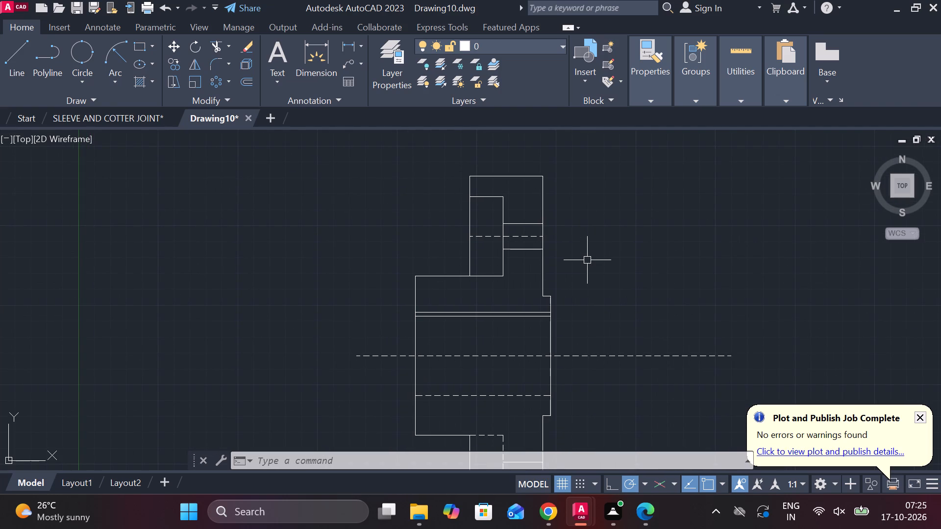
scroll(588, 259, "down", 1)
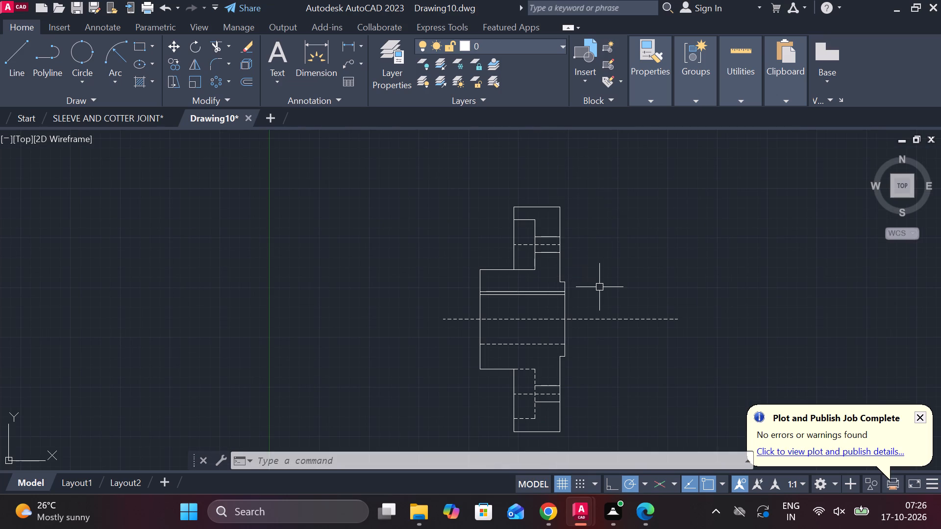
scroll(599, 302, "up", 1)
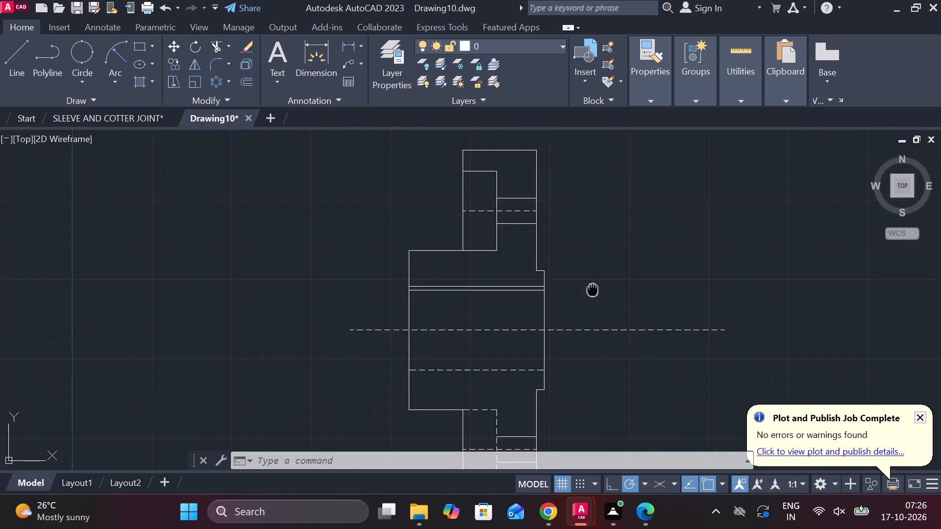
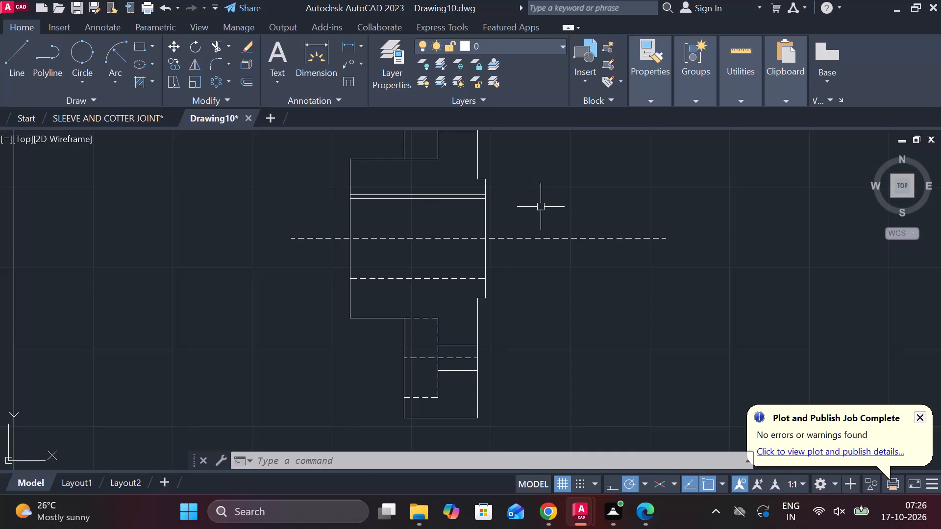
Fillet the two outer left corners of the hub block, above and below the centre line, with radius 2.
type("F R")
key("space")
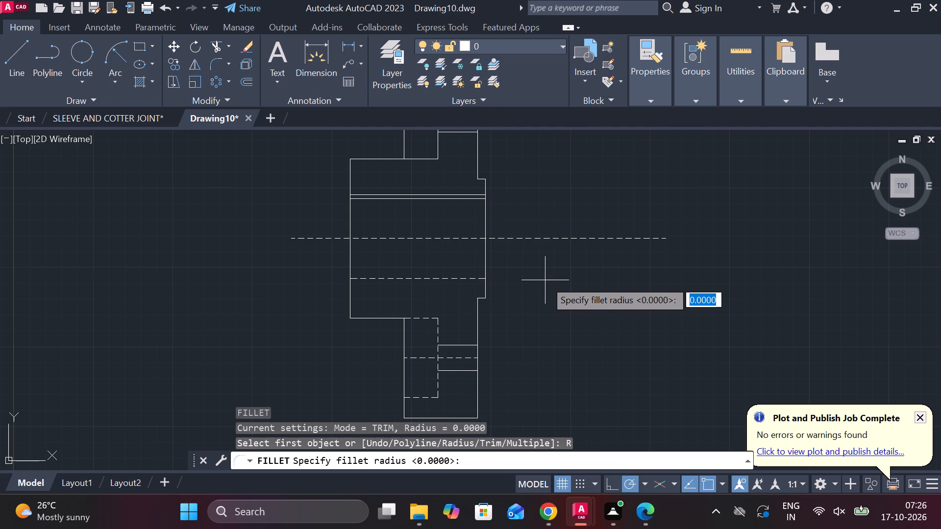
type("2")
key("space")
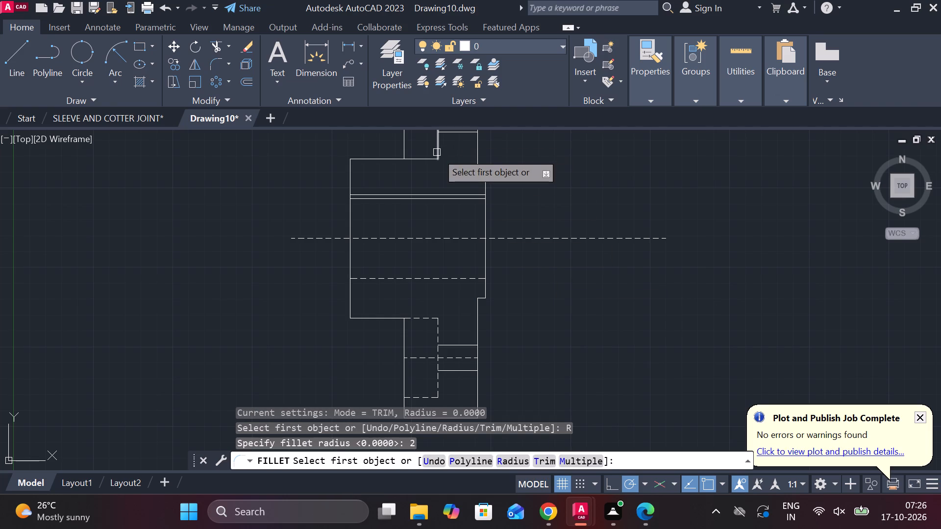
left_click(347, 306)
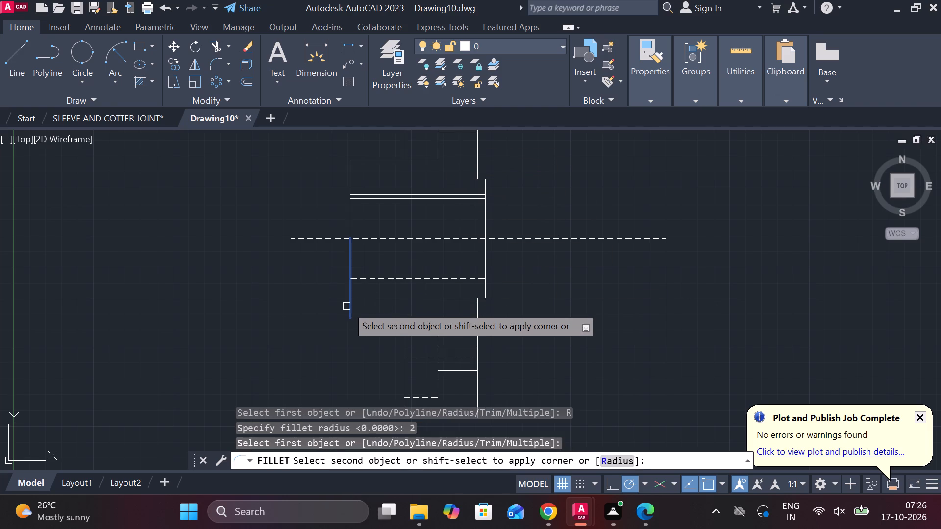
left_click(363, 315)
key("space")
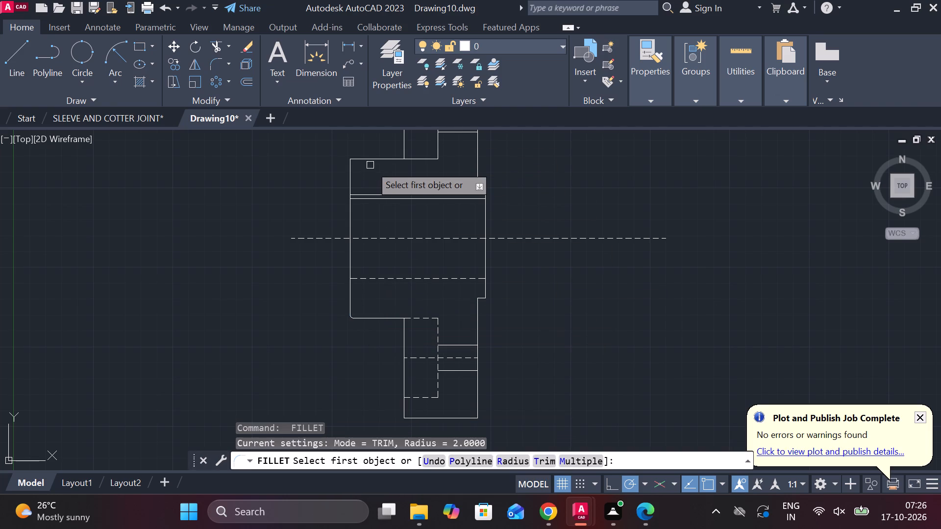
left_click(367, 160)
left_click(352, 168)
Fillet both top corners of the upper flange with radius 2.
middle_click_drag(488, 172, 469, 286)
key("space")
left_click(394, 174)
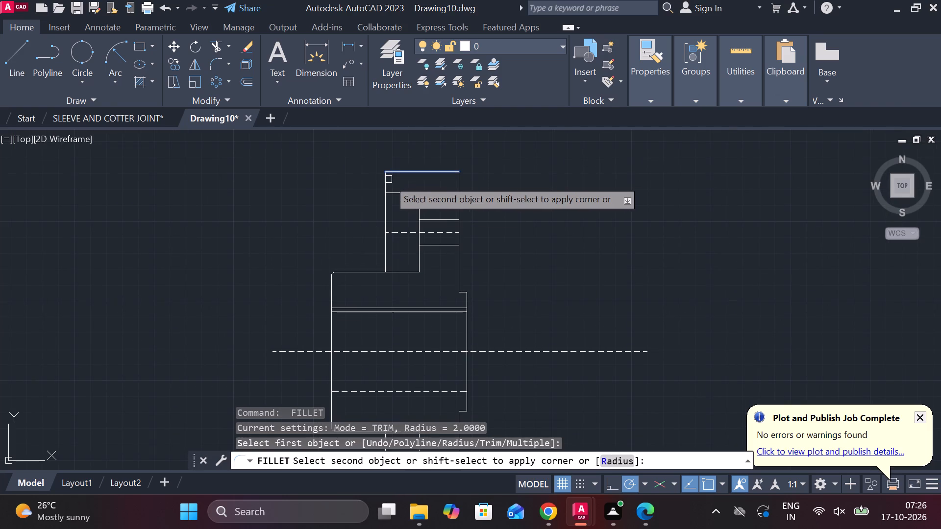
left_click(388, 179)
key("space")
left_click(443, 169)
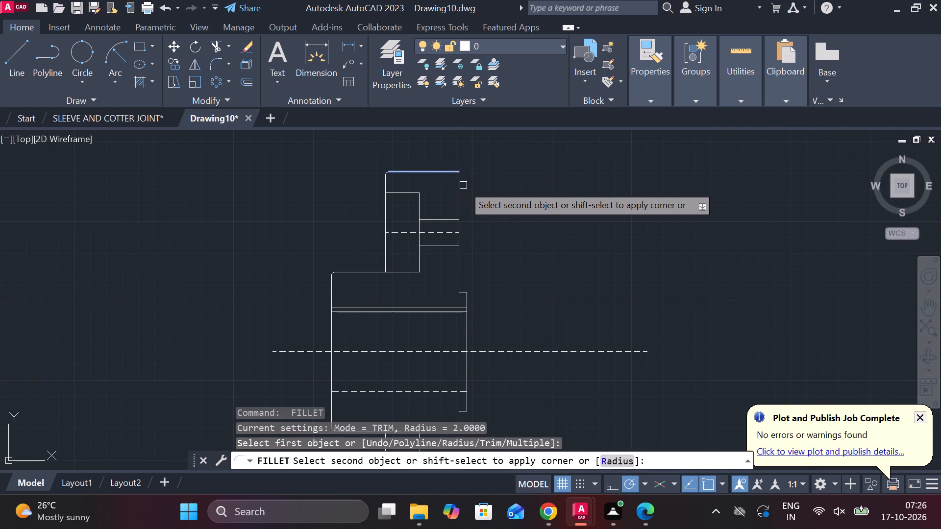
left_click(458, 188)
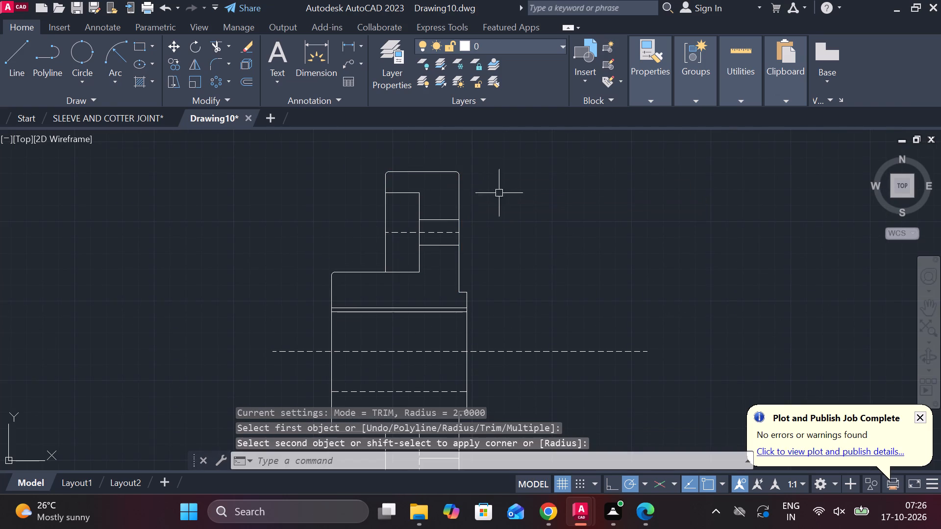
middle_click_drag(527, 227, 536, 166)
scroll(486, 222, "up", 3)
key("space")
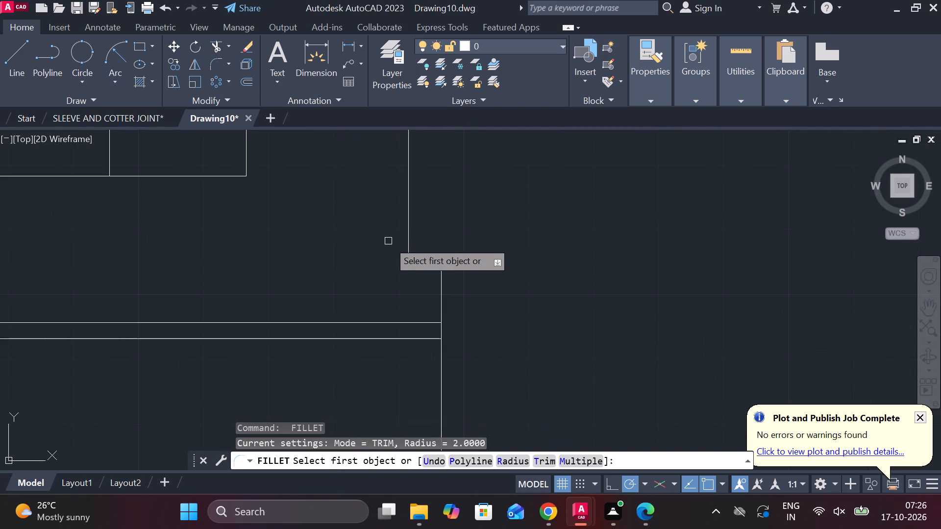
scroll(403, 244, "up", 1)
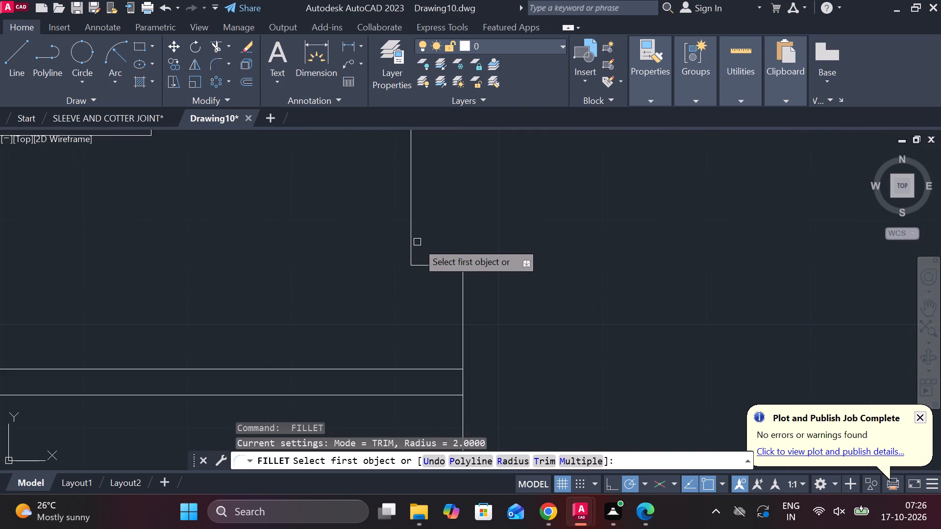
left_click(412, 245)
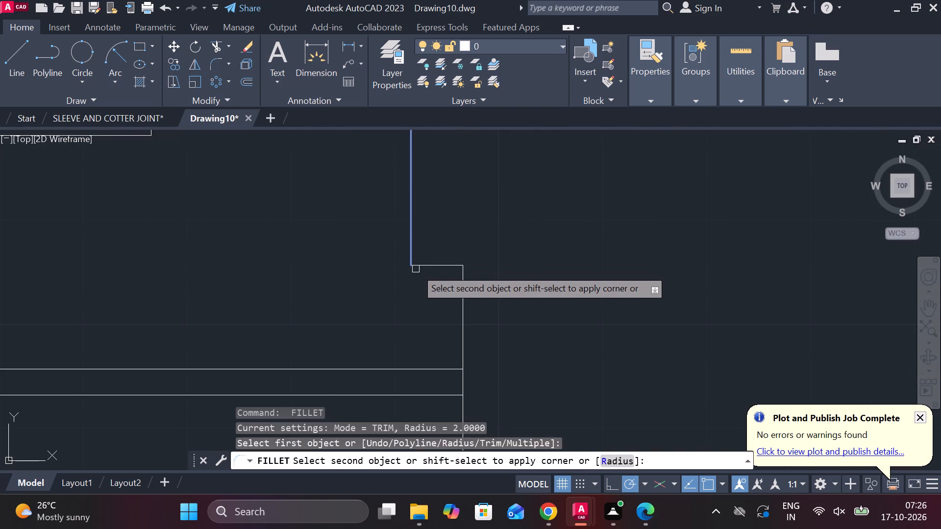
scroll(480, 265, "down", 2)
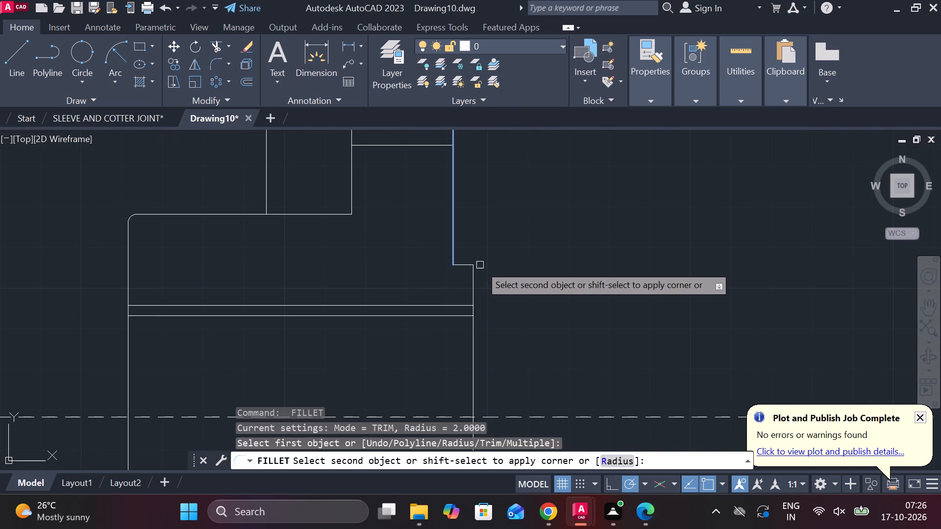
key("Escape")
Fillet both bottom corners of the lower flange with radius 2.
key("space")
scroll(537, 262, "down", 2)
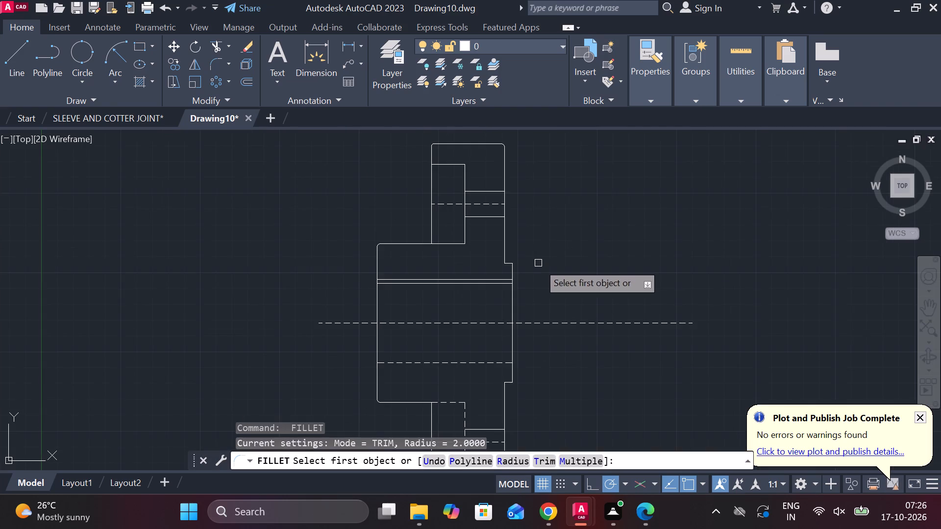
middle_click_drag(538, 263, 558, 147)
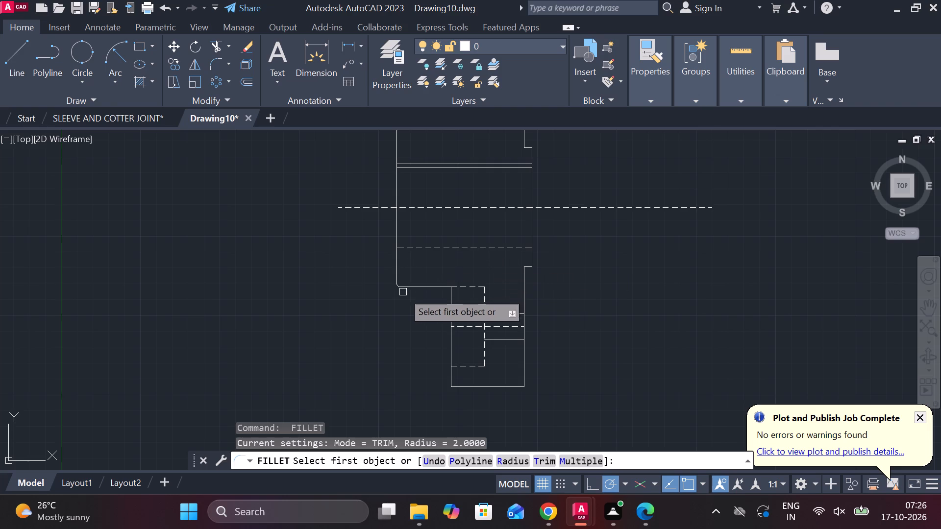
left_click(450, 380)
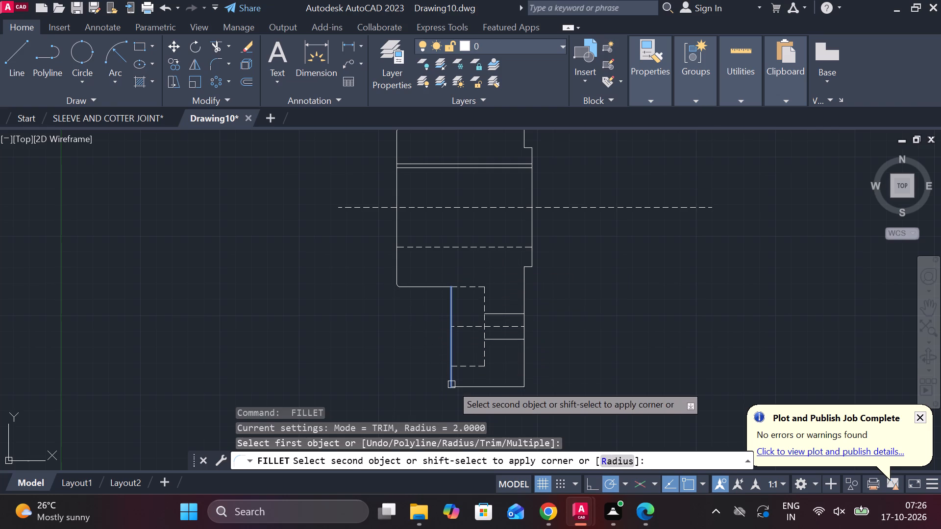
left_click(457, 387)
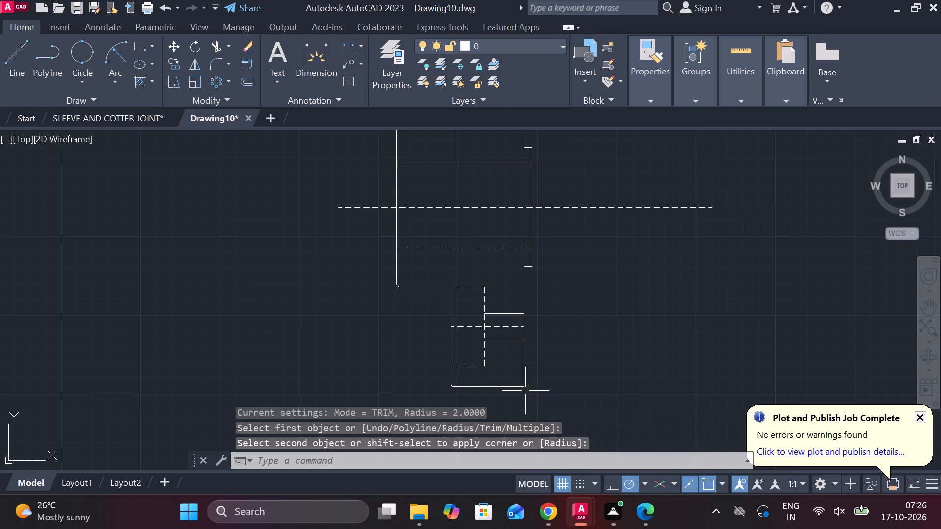
key("space")
left_click(522, 383)
left_click(521, 386)
key("Escape")
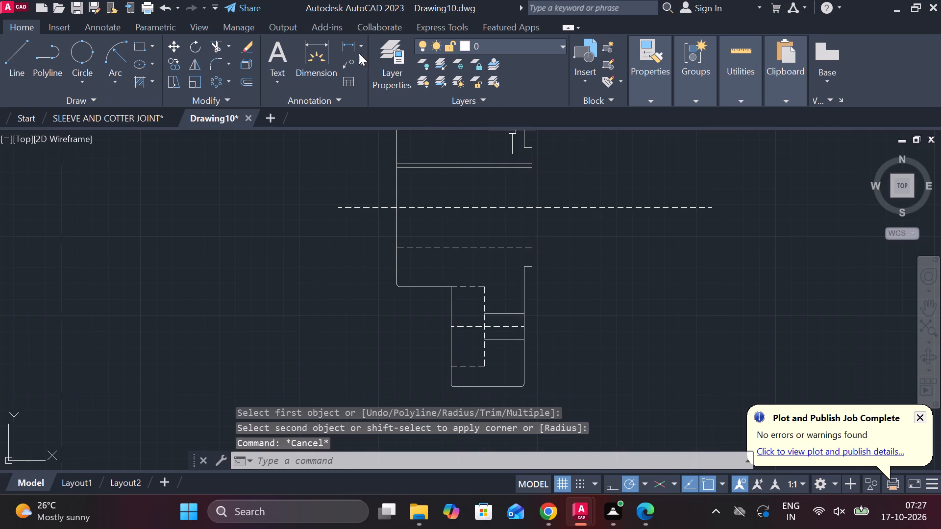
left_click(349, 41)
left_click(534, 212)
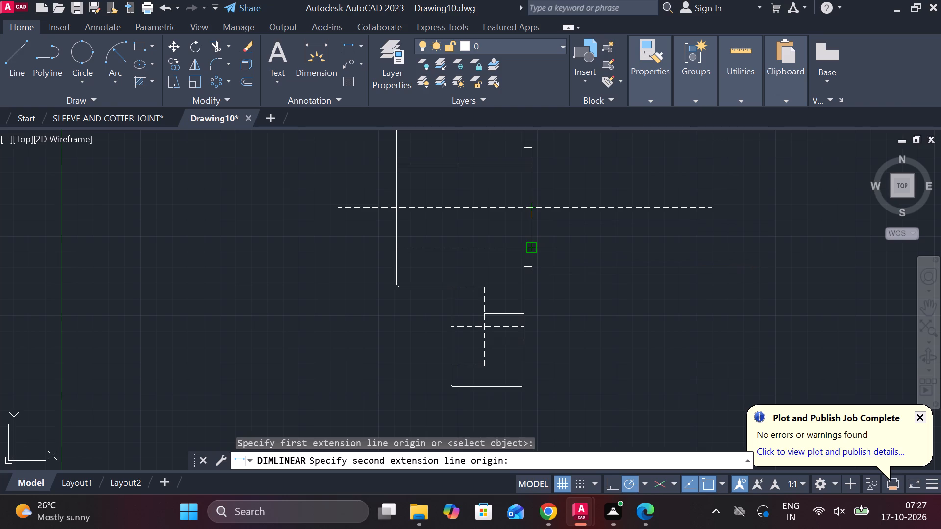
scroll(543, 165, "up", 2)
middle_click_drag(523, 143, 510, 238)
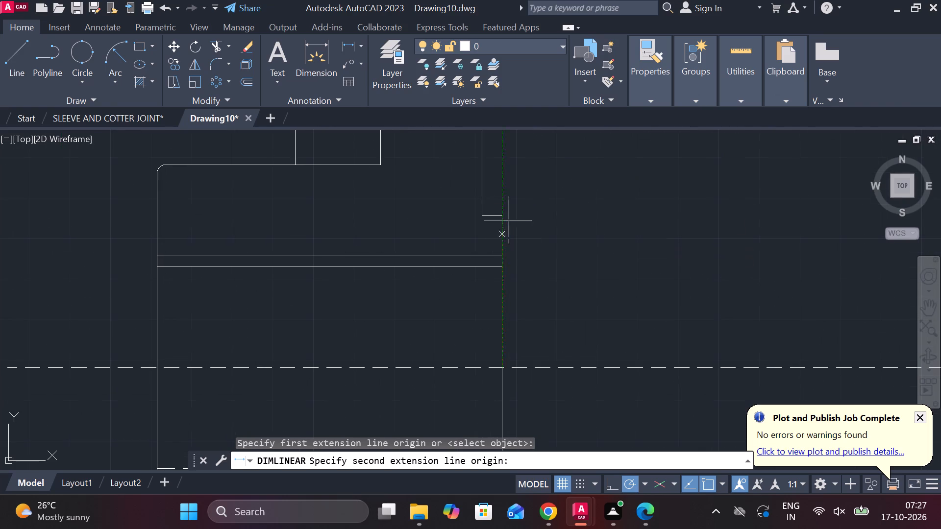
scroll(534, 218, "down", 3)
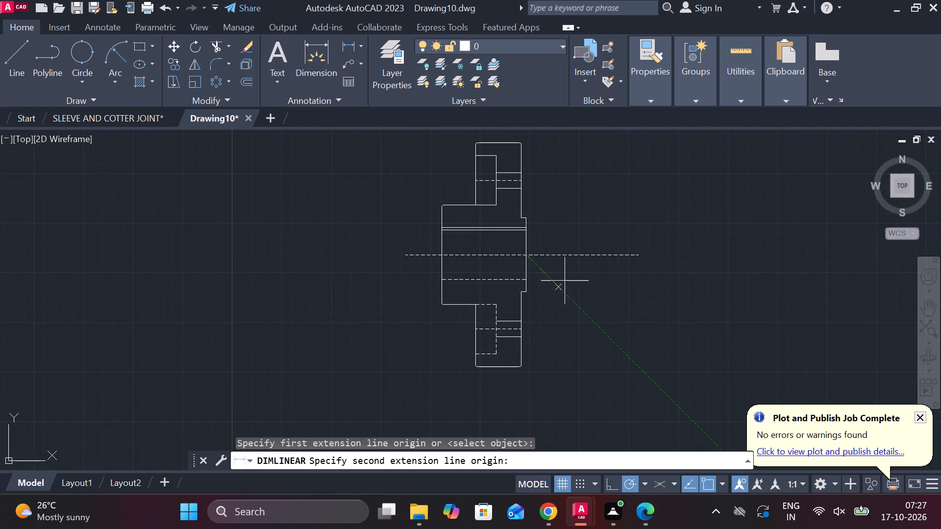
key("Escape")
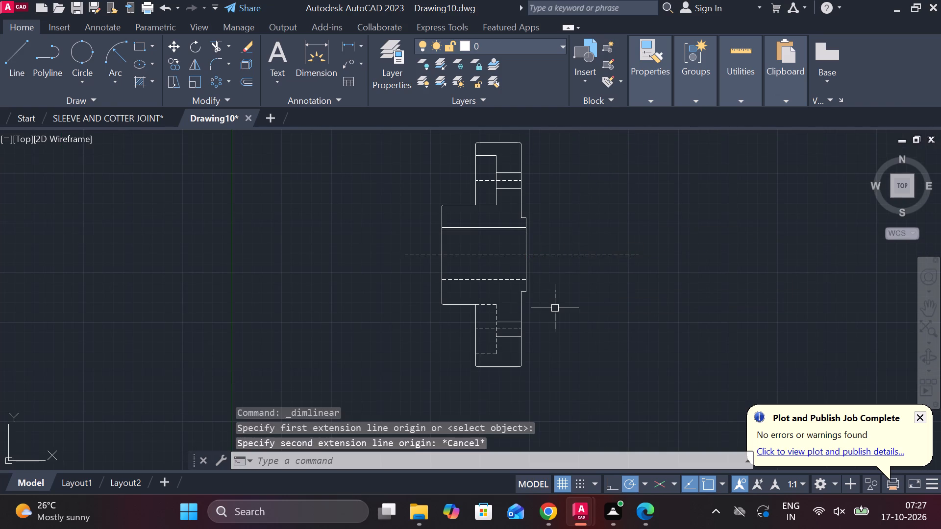
Draw a vertical line from the inner corner of the lower right step up to the centre line.
scroll(553, 307, "up", 2)
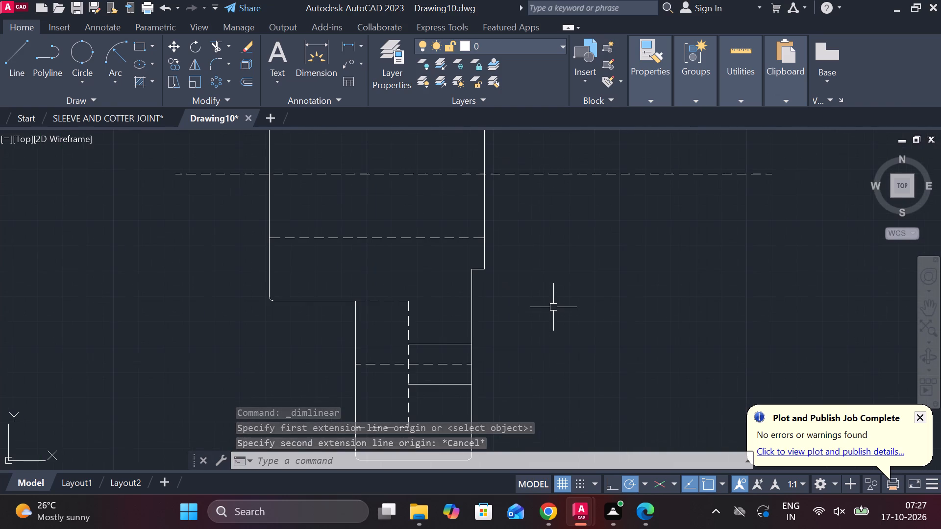
key("l")
key("Return")
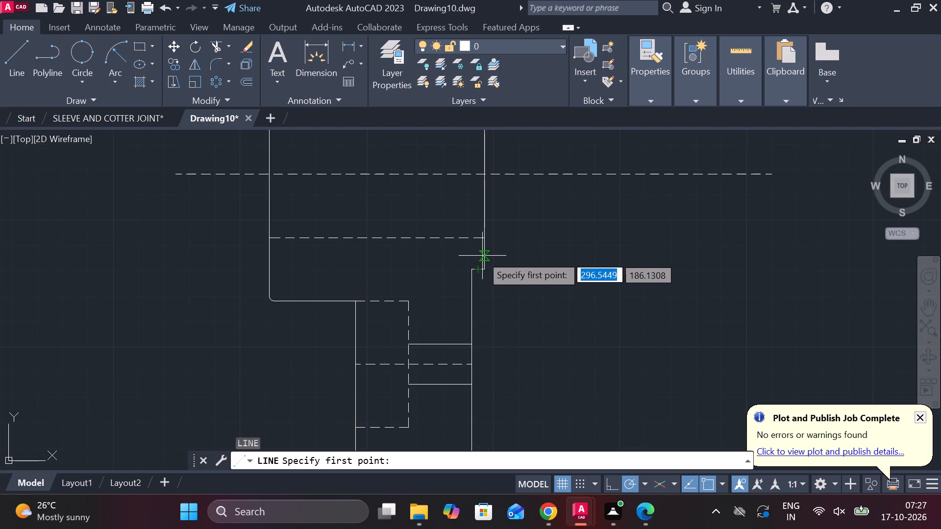
scroll(487, 230, "up", 1)
left_click(463, 292)
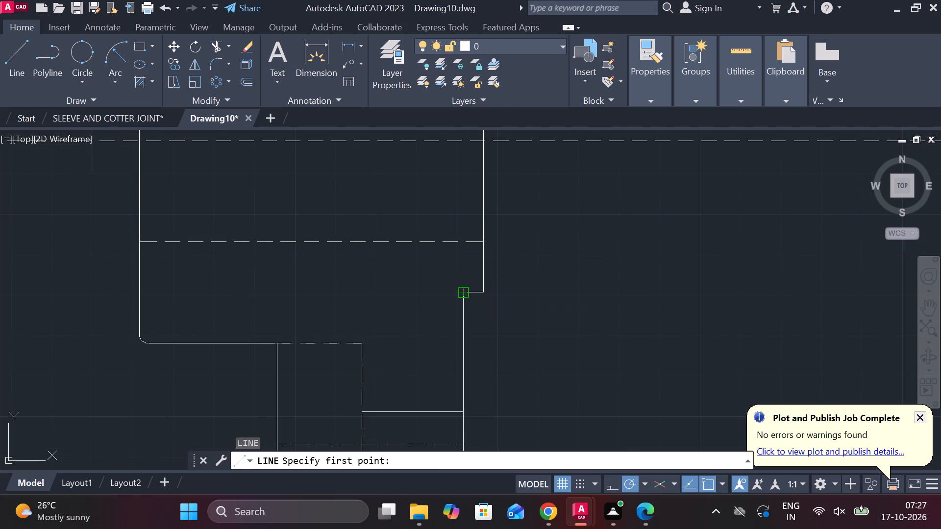
middle_click_drag(471, 162, 481, 222)
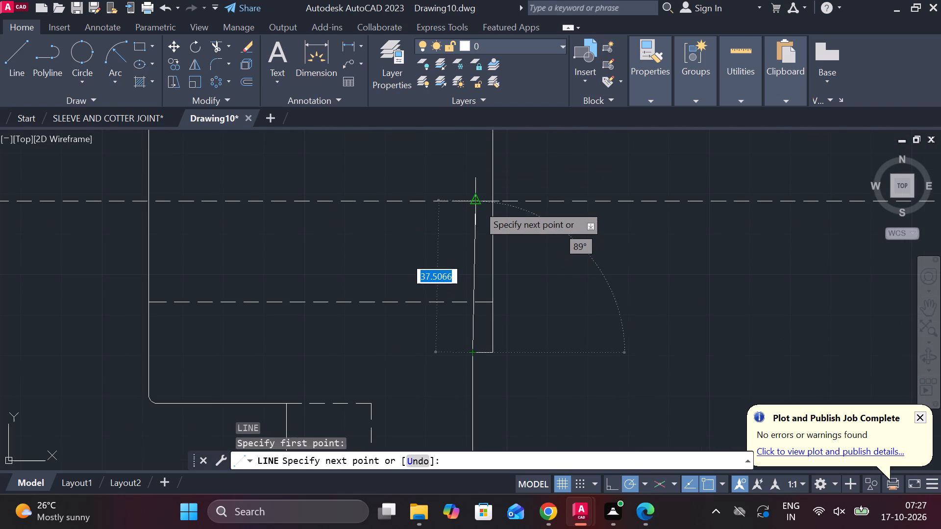
left_click(470, 183)
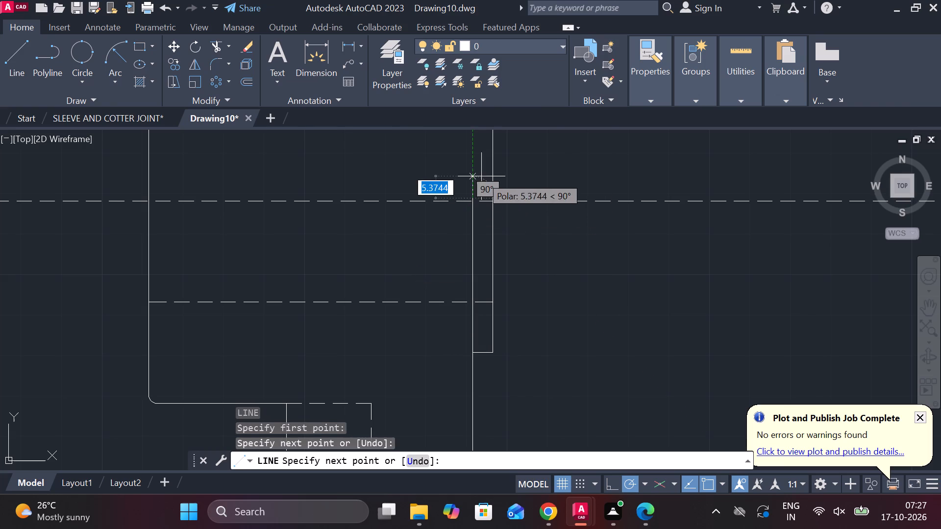
key("Escape")
Trim the new vertical line's short overshoot above the centre line.
type("TR")
key("space")
scroll(497, 184, "up", 3)
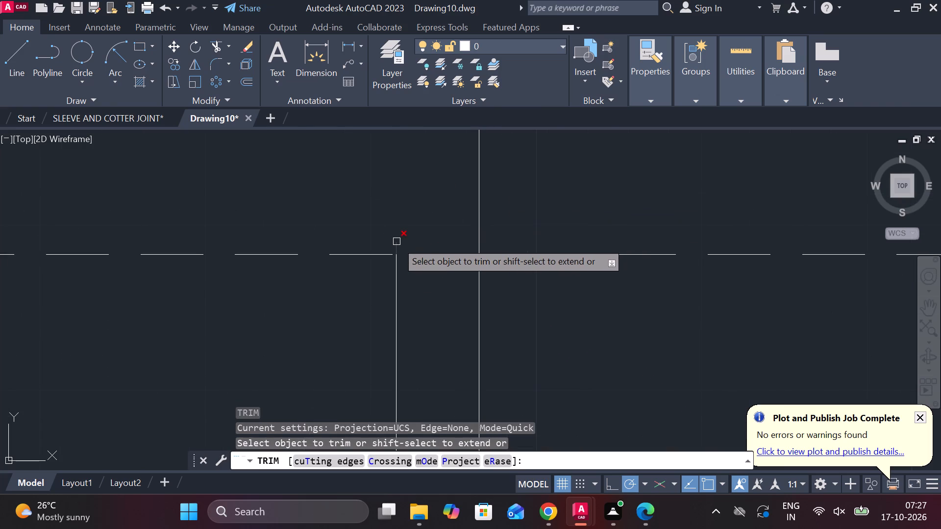
left_click(396, 241)
scroll(442, 238, "down", 3)
scroll(560, 253, "down", 2)
key("Escape")
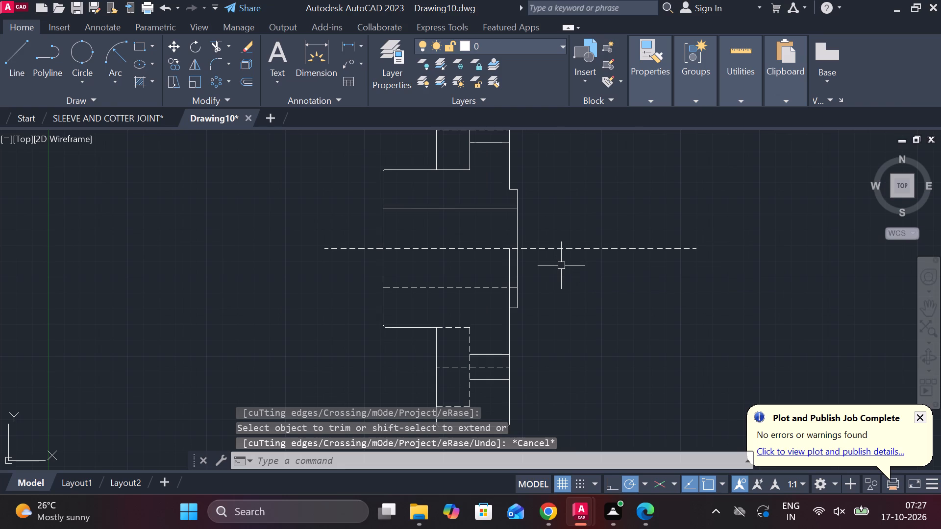
Mirror the whole flanged part, excluding the centre line, about a vertical axis beyond its stepped inner face, keeping the original.
scroll(561, 265, "down", 1)
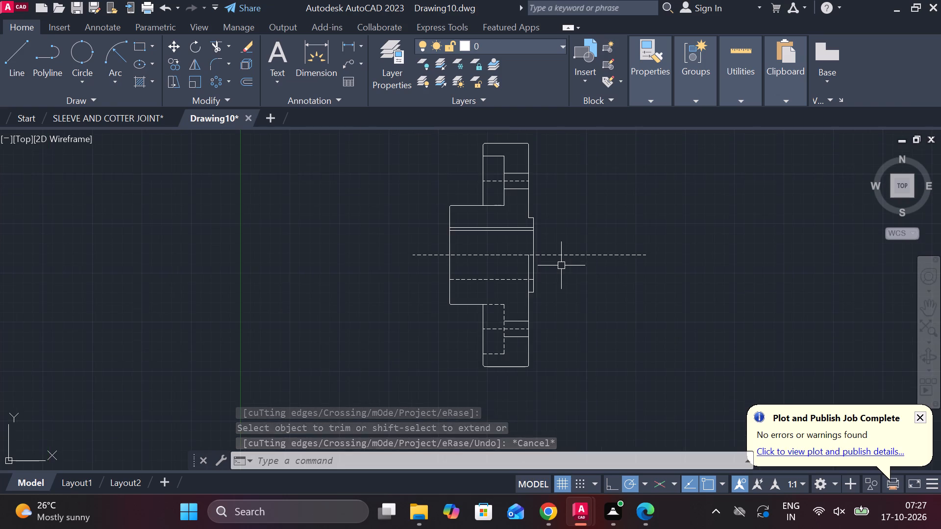
scroll(561, 265, "down", 1)
middle_click_drag(599, 294, 575, 294)
middle_click_drag(586, 294, 567, 294)
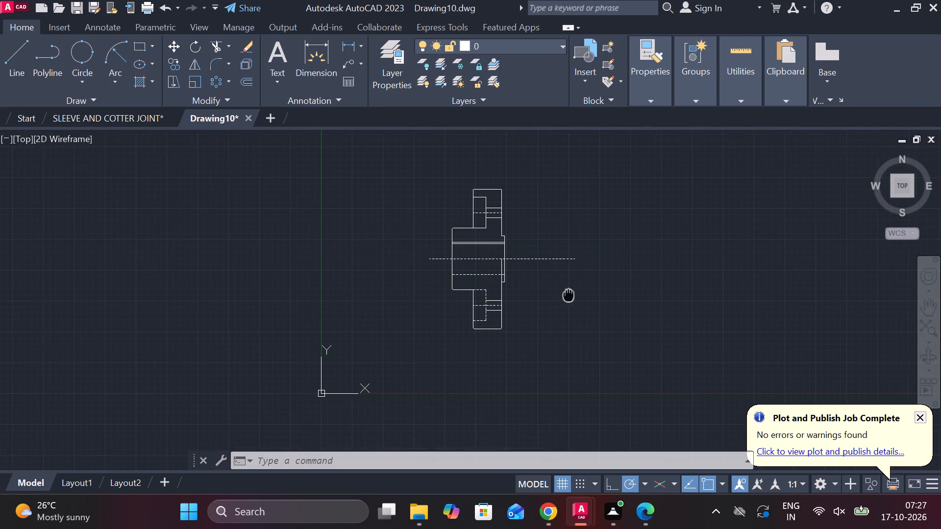
middle_click_drag(567, 294, 563, 293)
scroll(556, 289, "up", 1)
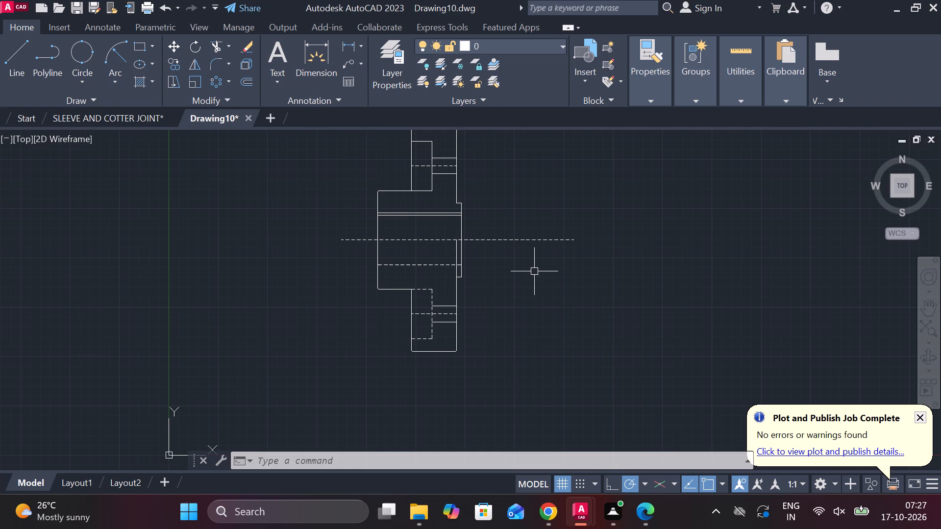
scroll(534, 271, "down", 1)
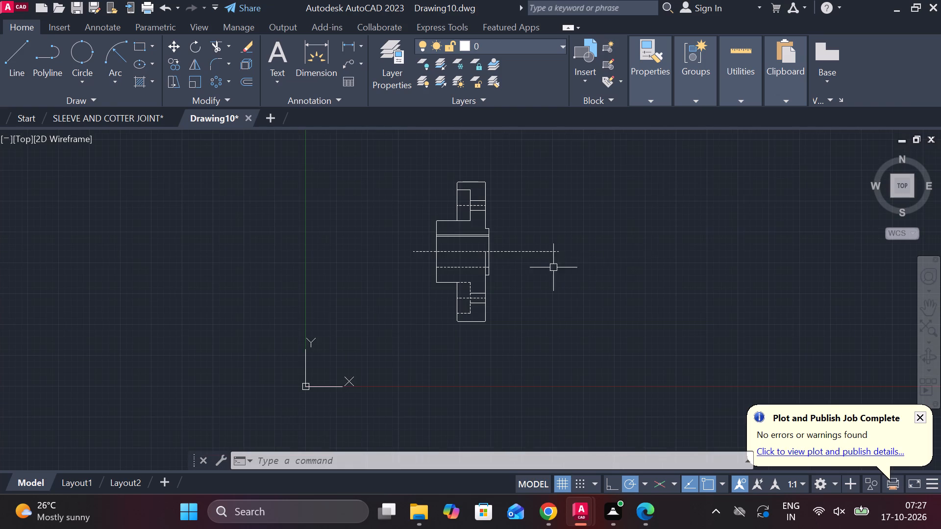
left_click(419, 167)
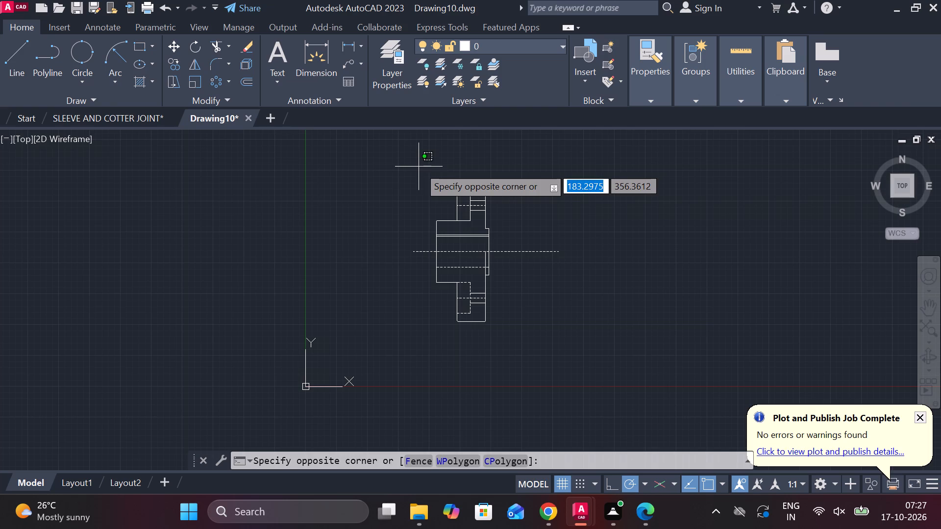
left_click(419, 167)
left_click(410, 162)
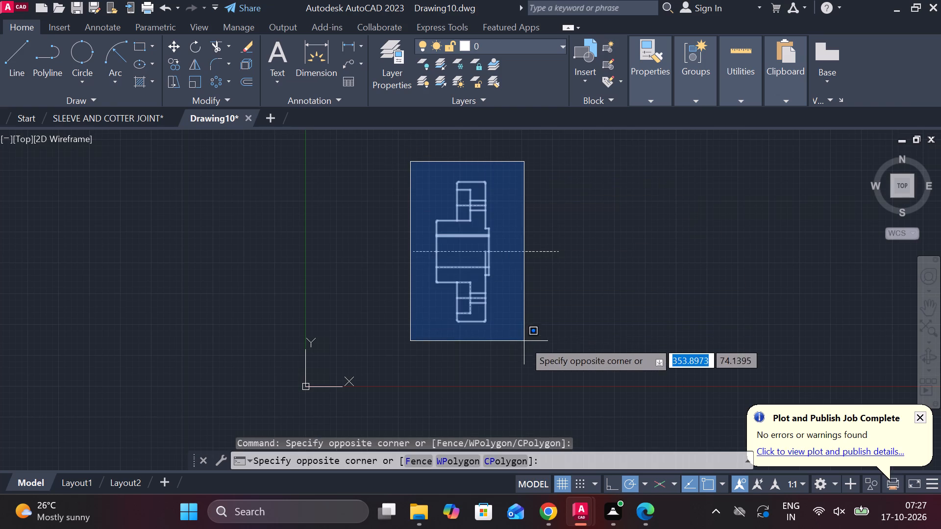
left_click(525, 343)
type("MI")
key("Return")
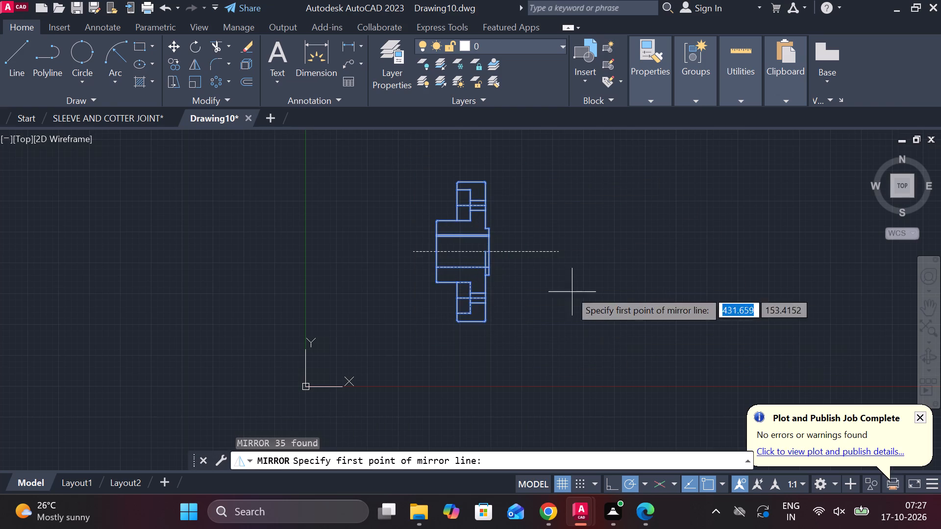
left_click(514, 249)
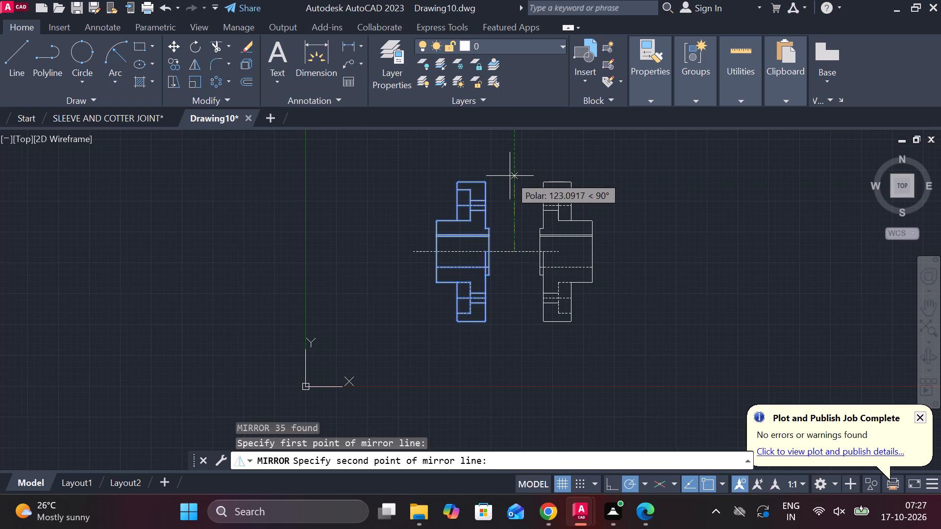
left_click(510, 176)
left_click(530, 230)
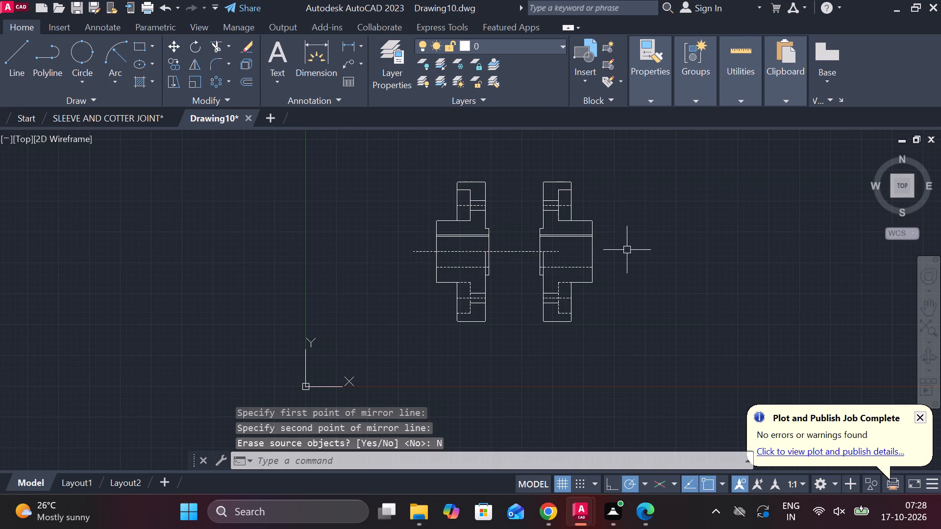
Move the mirrored part horizontally along the centre line, farther away from the original part.
scroll(626, 250, "up", 2)
scroll(626, 250, "down", 1)
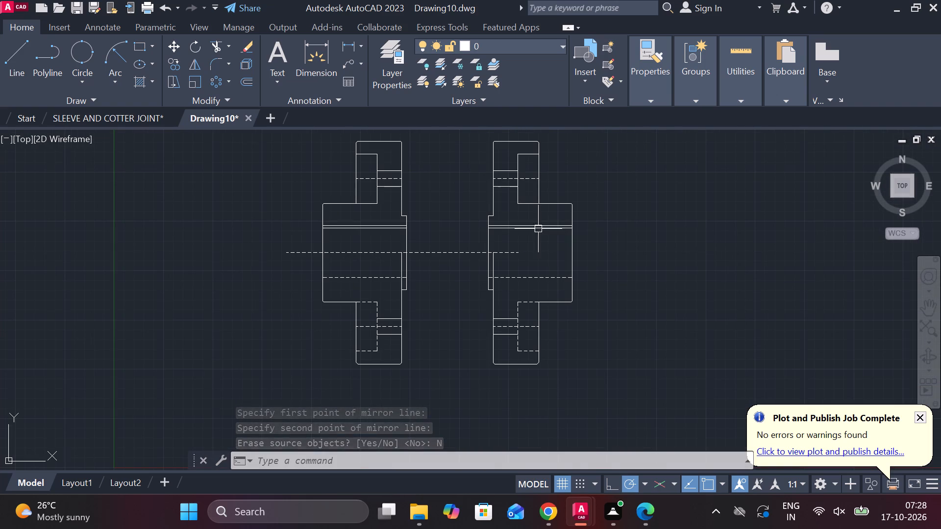
left_click(475, 136)
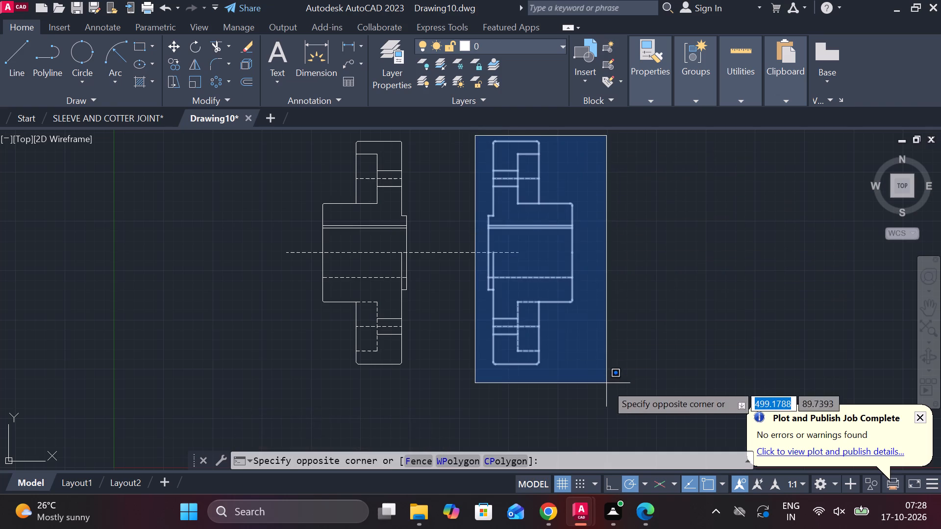
left_click(606, 384)
key("m")
key("Return")
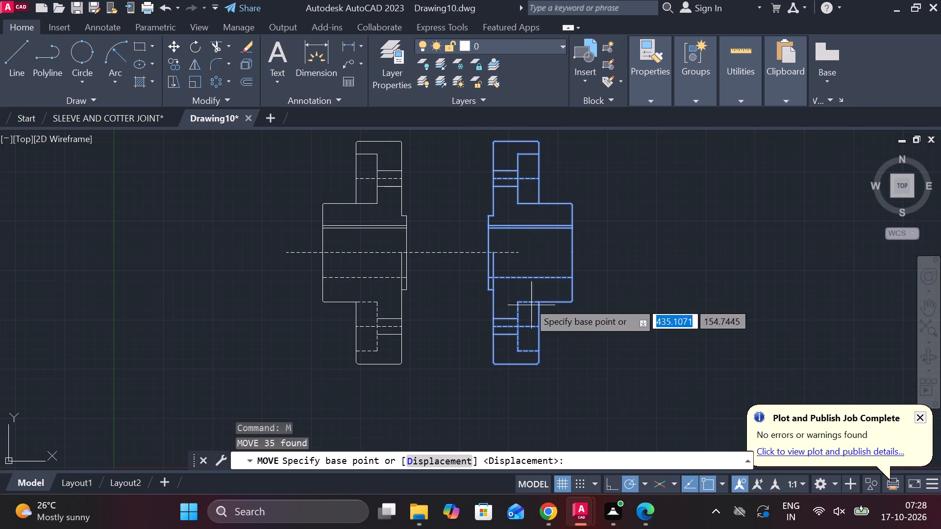
left_click(519, 253)
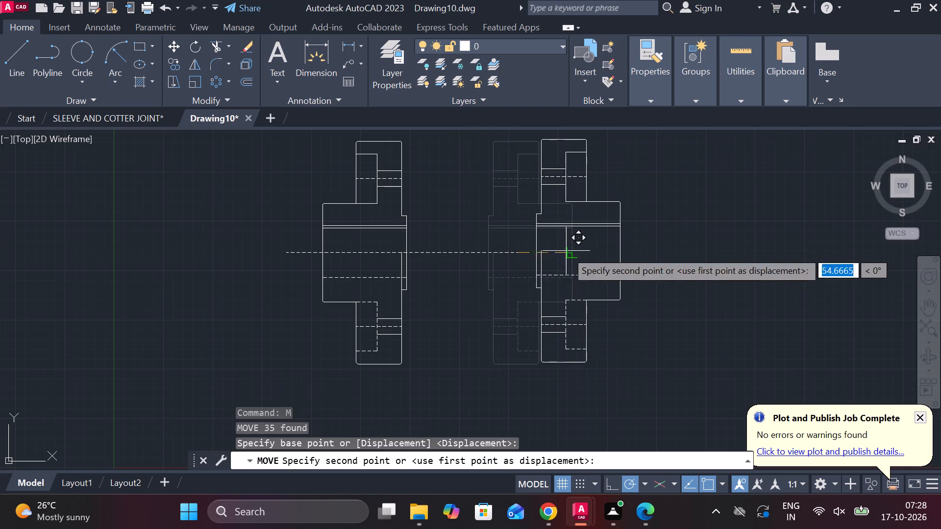
left_click(589, 249)
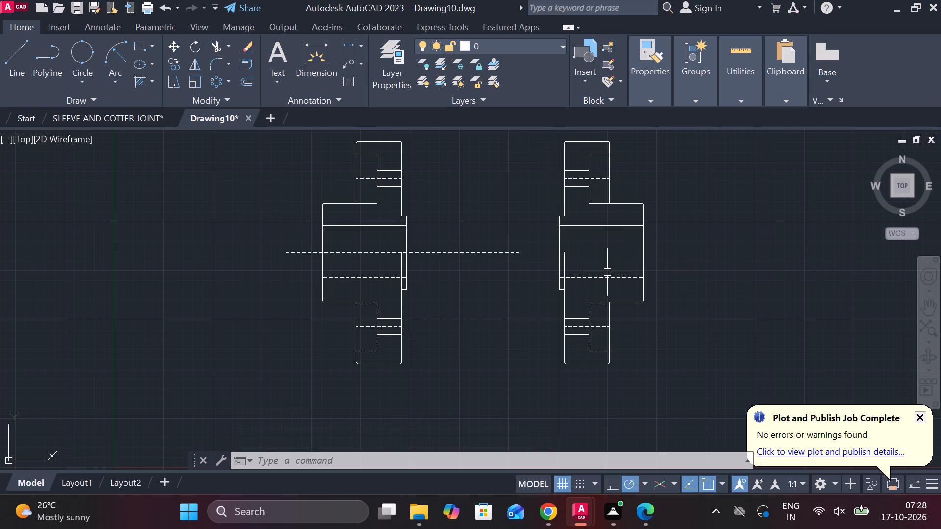
Measure the width of the narrow step on the mirrored part's inner face.
scroll(595, 271, "up", 1)
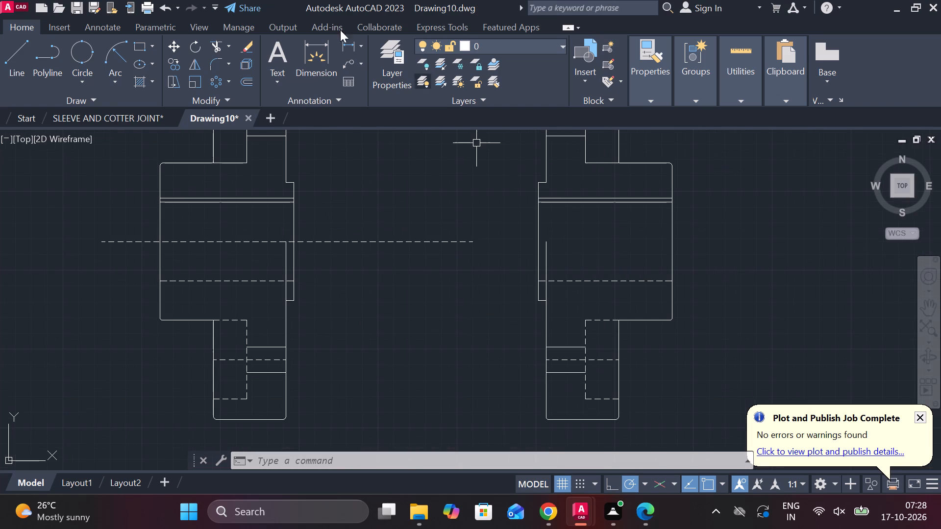
left_click(355, 39)
scroll(552, 254, "up", 2)
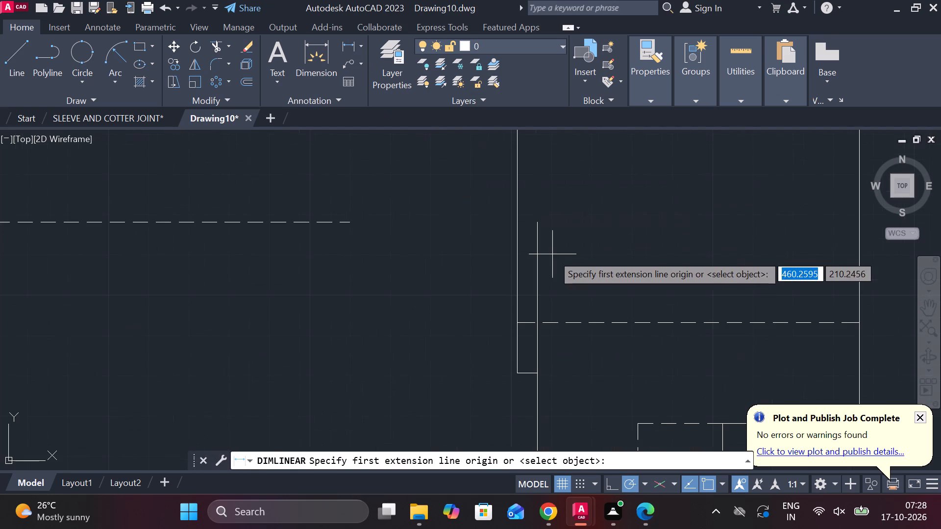
left_click(520, 262)
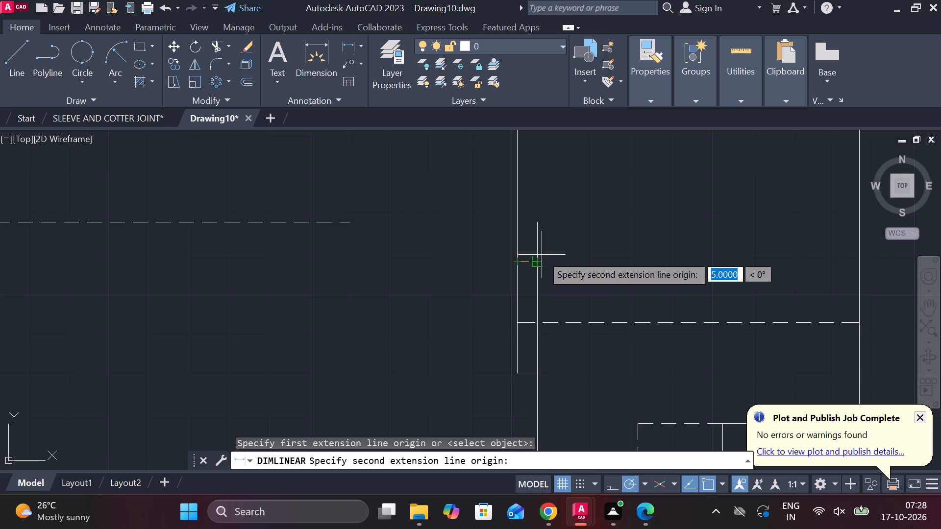
key("Escape")
Lengthen the dashed centre line horizontally so it extends past the outer face of the mirrored part.
scroll(556, 242, "down", 2)
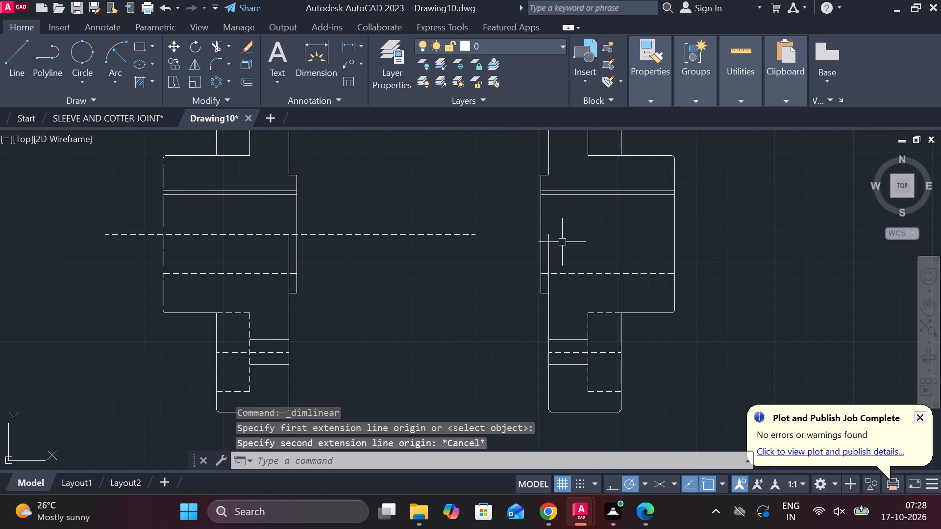
left_click(446, 234)
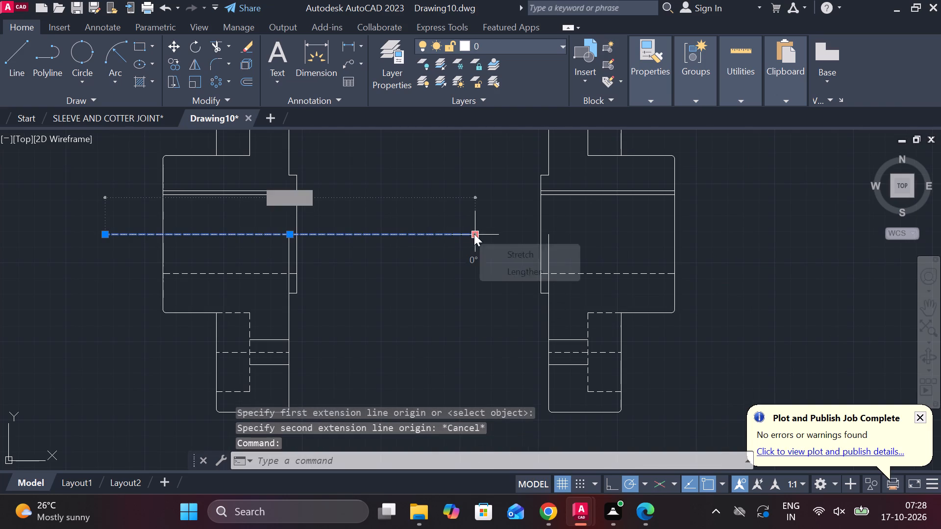
left_click(533, 271)
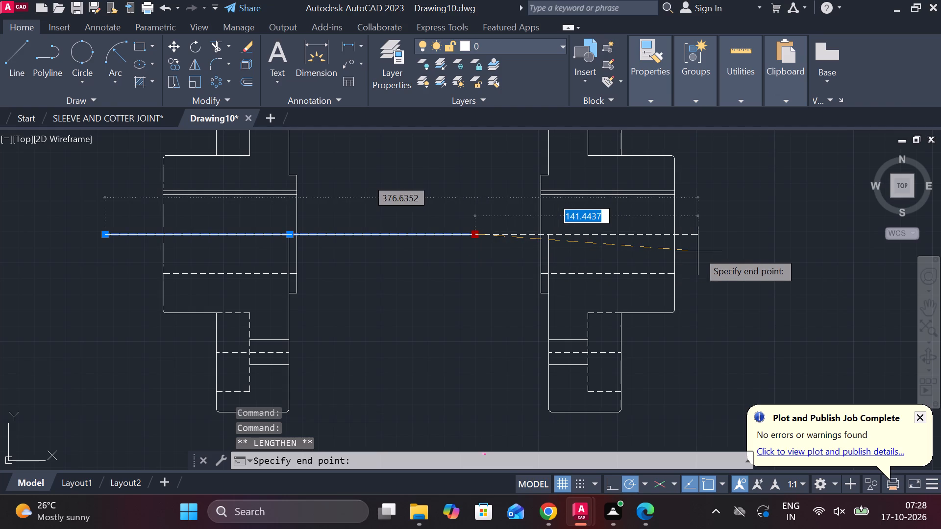
left_click(737, 247)
key("Escape")
Examine both flanged parts, their upper and lower flanges, and the shared centre line.
scroll(733, 247, "down", 2)
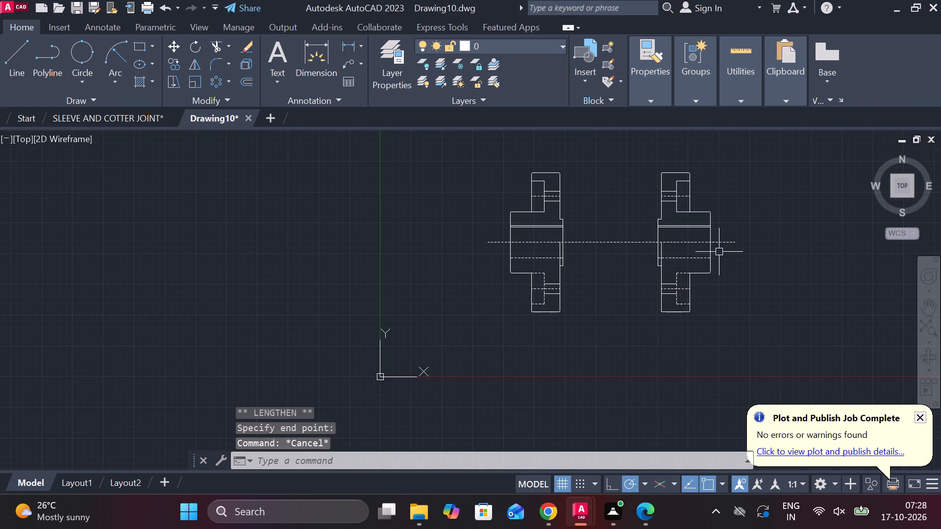
scroll(715, 253, "up", 1)
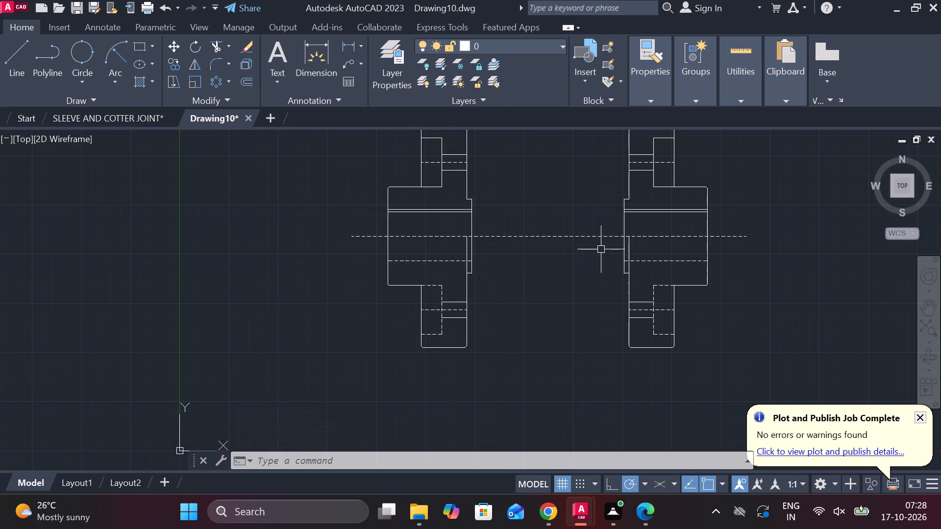
middle_click_drag(601, 249, 502, 313)
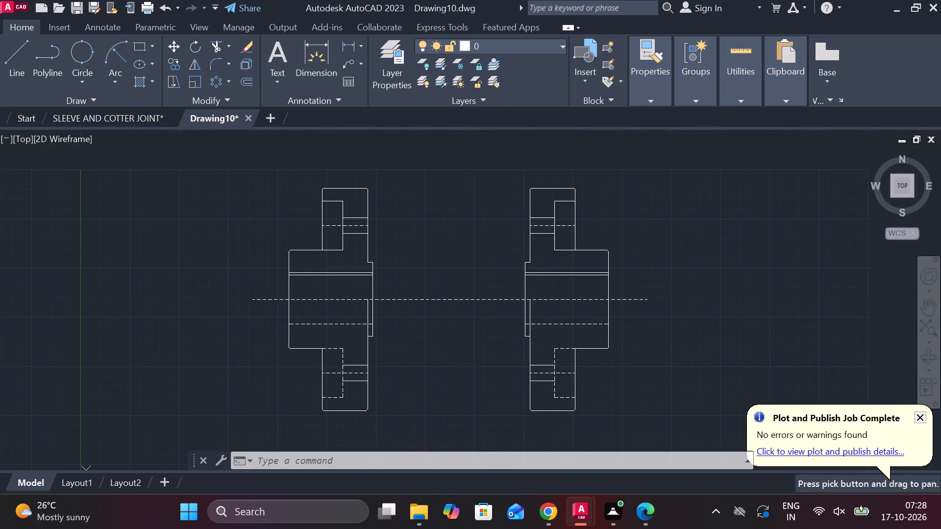
middle_click_drag(642, 226, 636, 217)
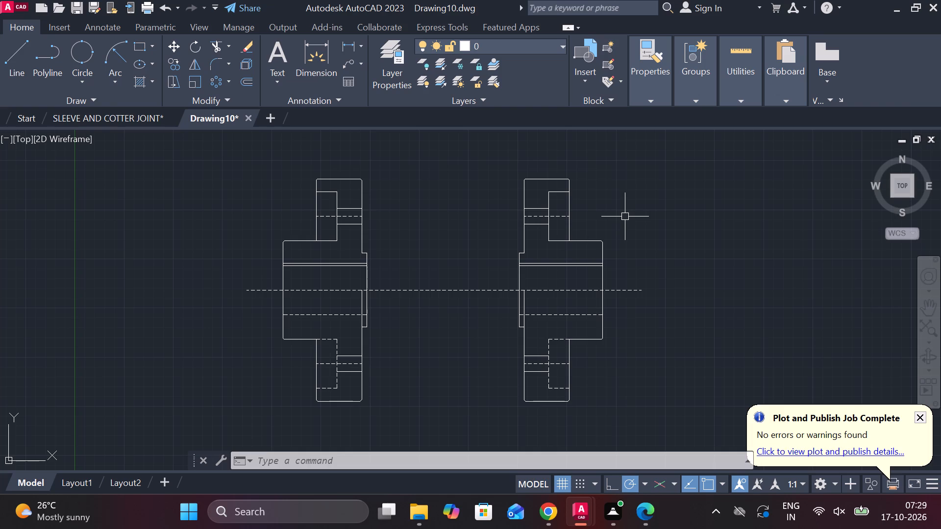
scroll(602, 215, "up", 2)
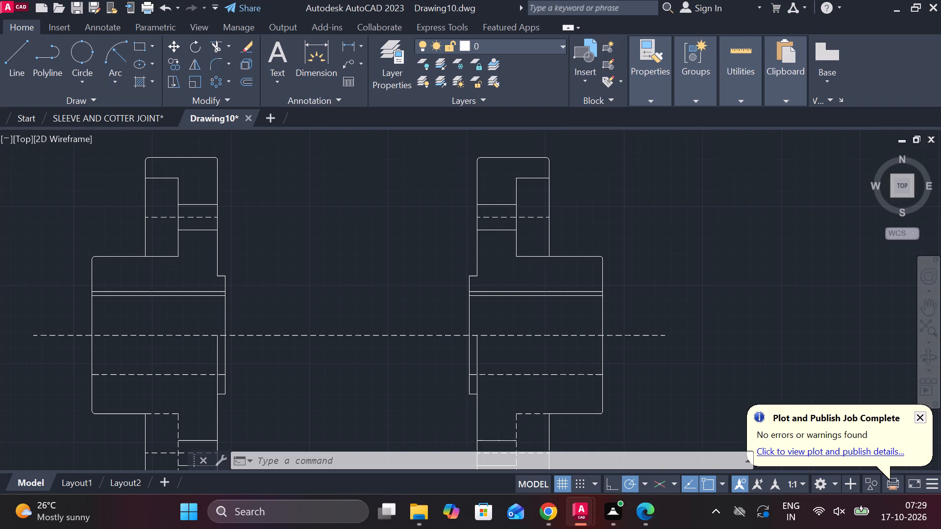
scroll(602, 215, "down", 1)
middle_click_drag(607, 225, 602, 215)
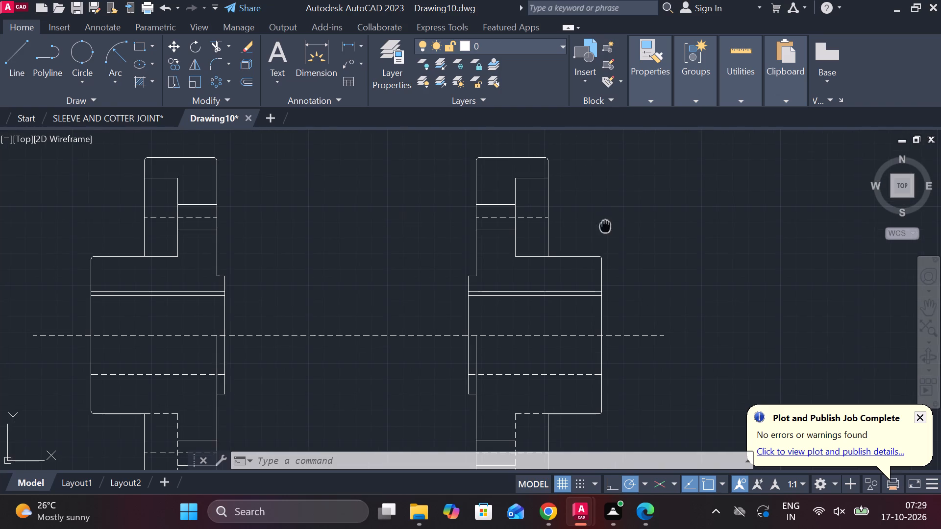
middle_click_drag(602, 215, 606, 125)
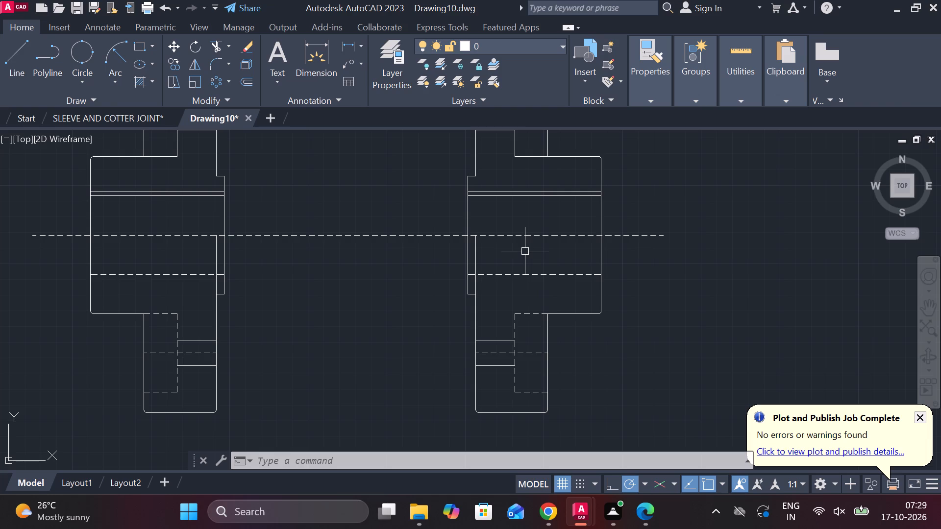
scroll(532, 231, "down", 1)
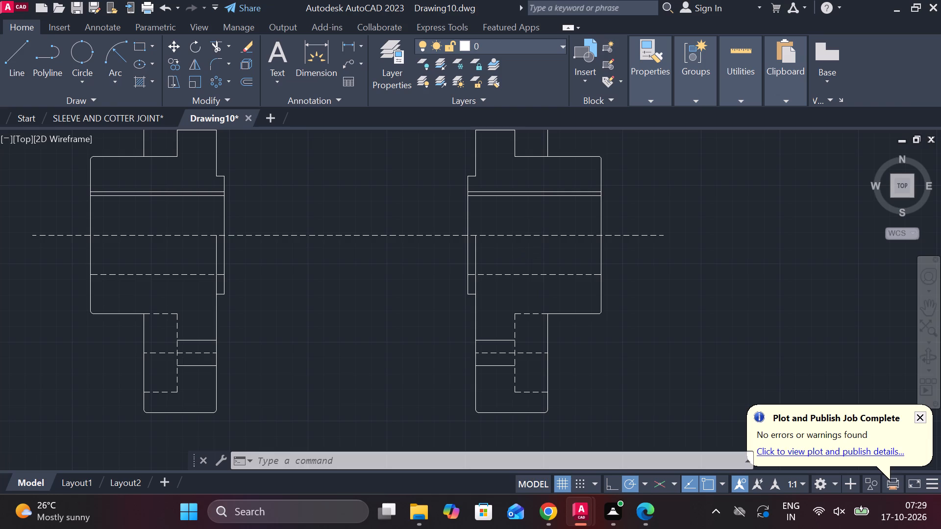
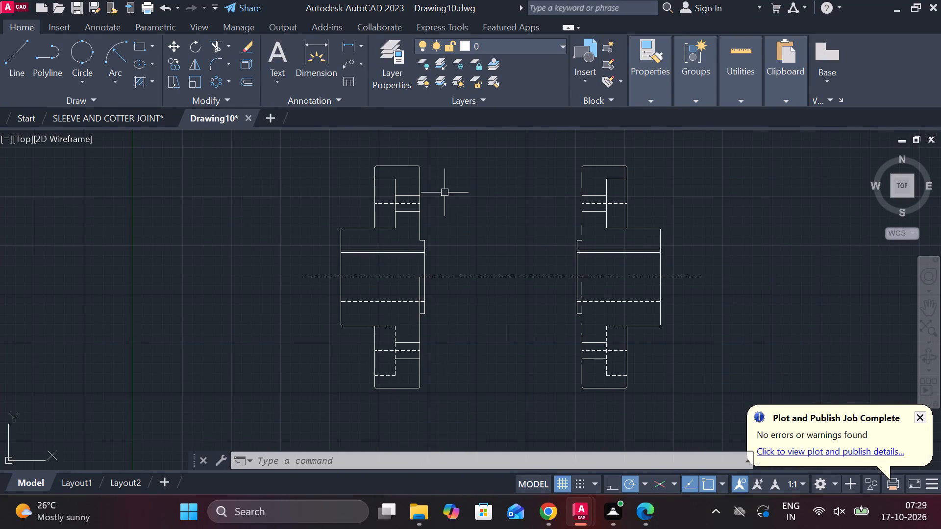
Add a linear dimension across the full width of the original part's upper flange, placed above the flange.
left_click(351, 48)
scroll(373, 167, "up", 1)
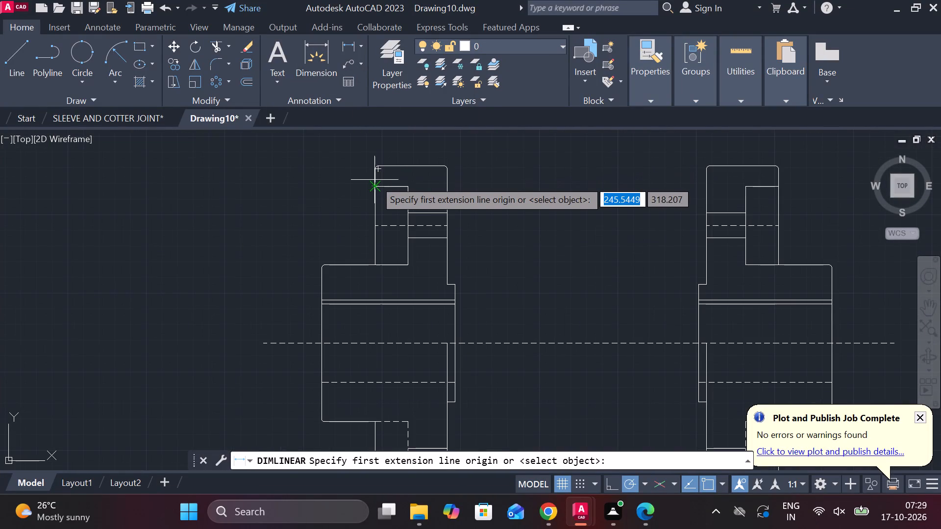
scroll(372, 175, "up", 2)
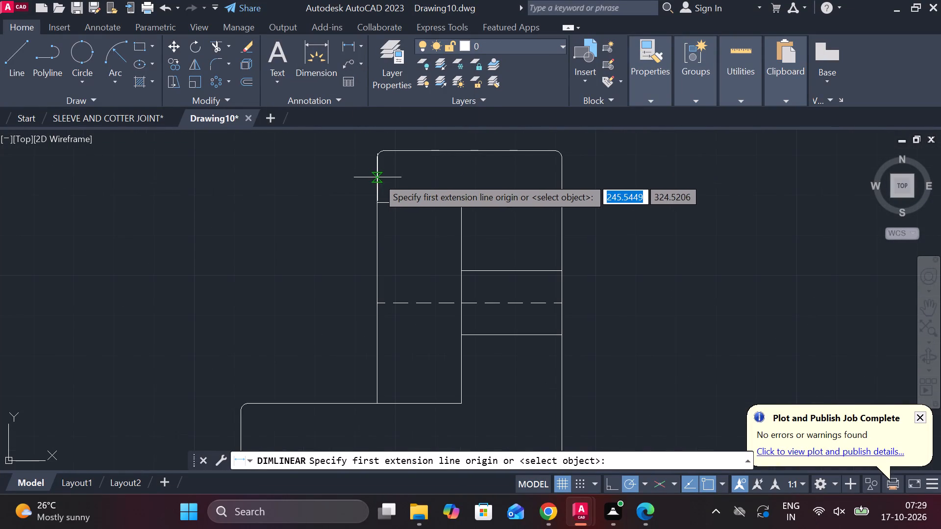
left_click(377, 177)
left_click(560, 177)
scroll(530, 165, "down", 2)
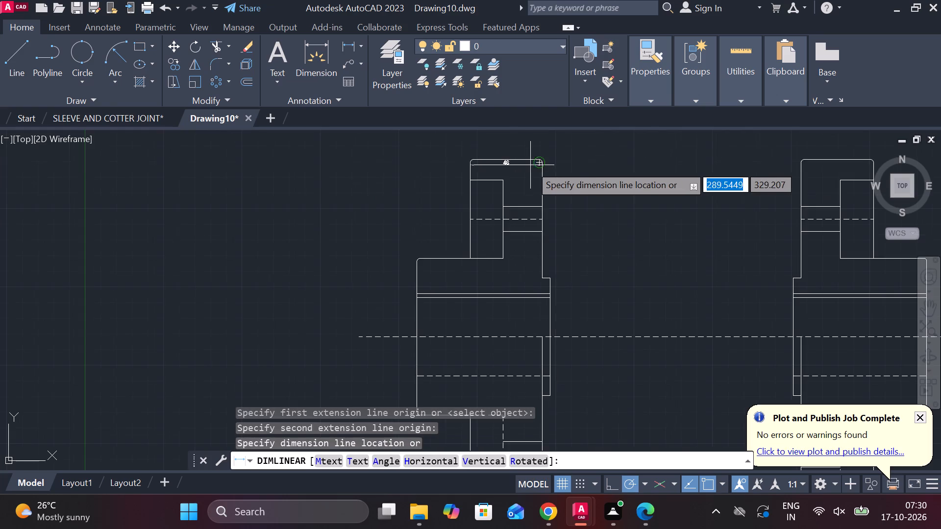
middle_click_drag(518, 145, 462, 218)
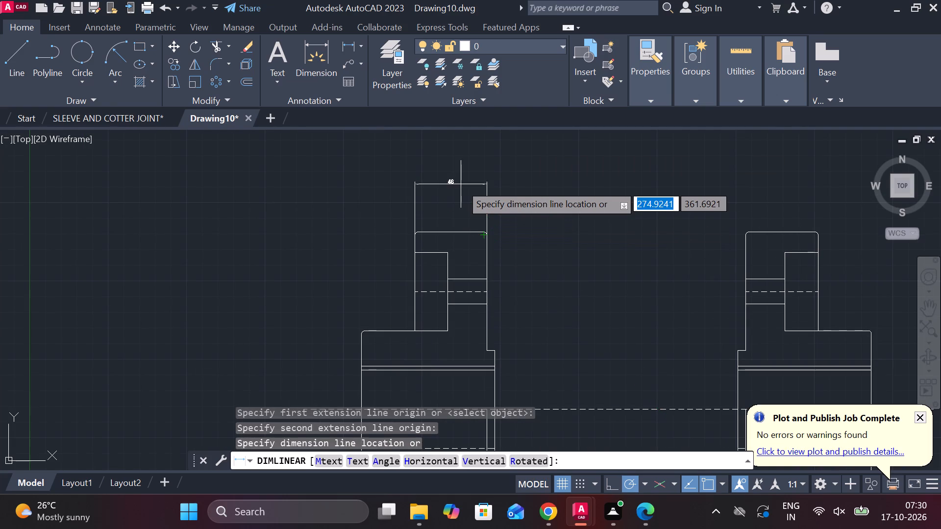
left_click(461, 174)
scroll(601, 183, "down", 2)
middle_click_drag(593, 207, 567, 207)
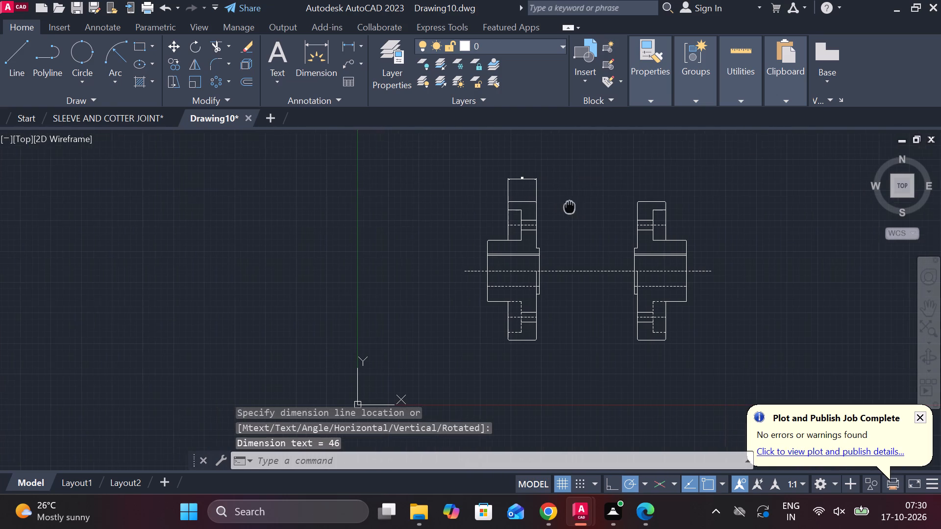
middle_click_drag(567, 207, 567, 207)
key("Escape")
Modify the ISO-25 dimension style to arrow size 4, text height 6 and ISO standard text alignment, and set it current.
key("d")
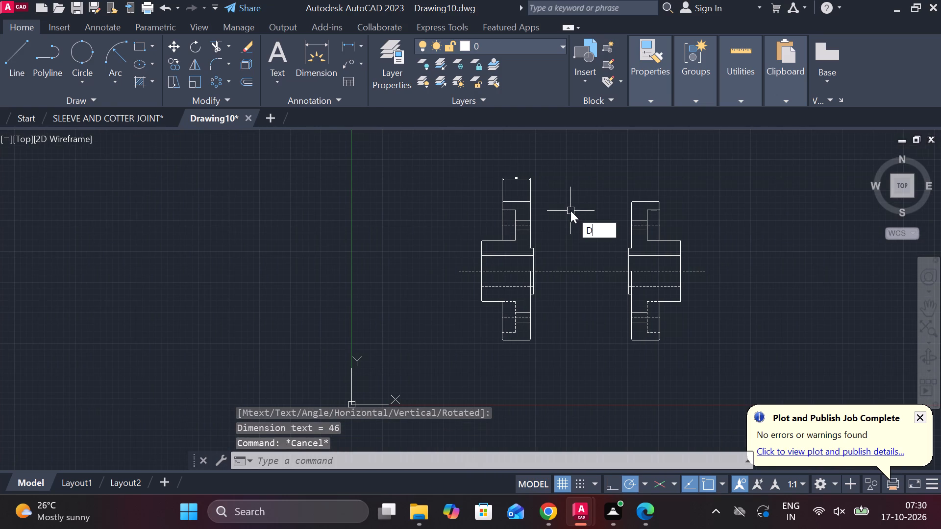
key("Return")
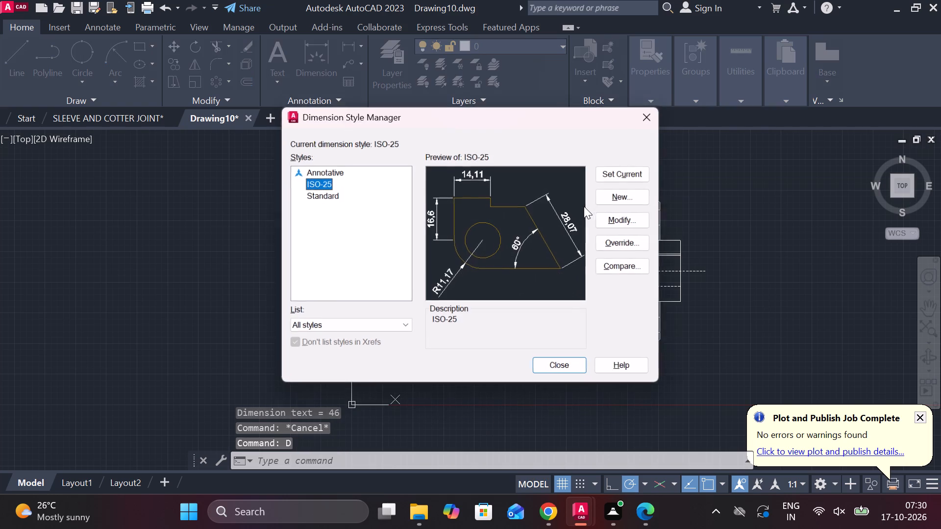
left_click(626, 218)
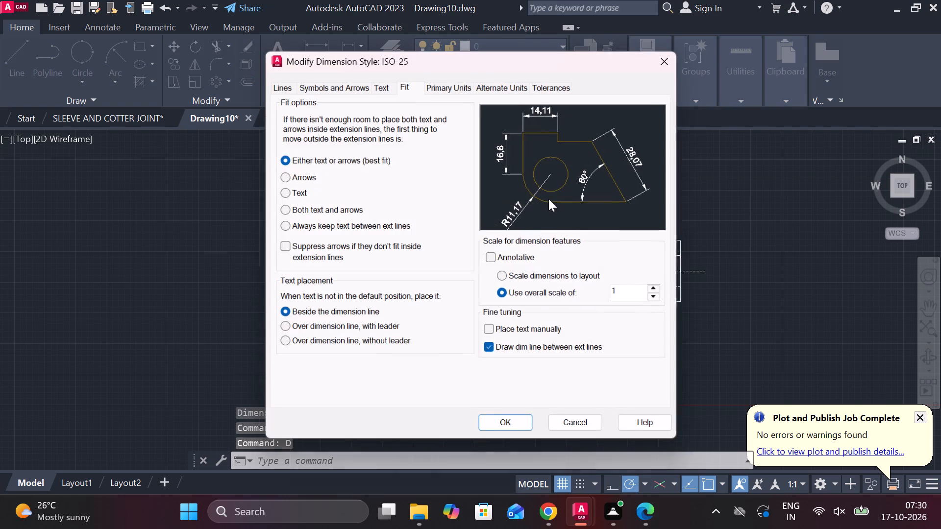
left_click(335, 88)
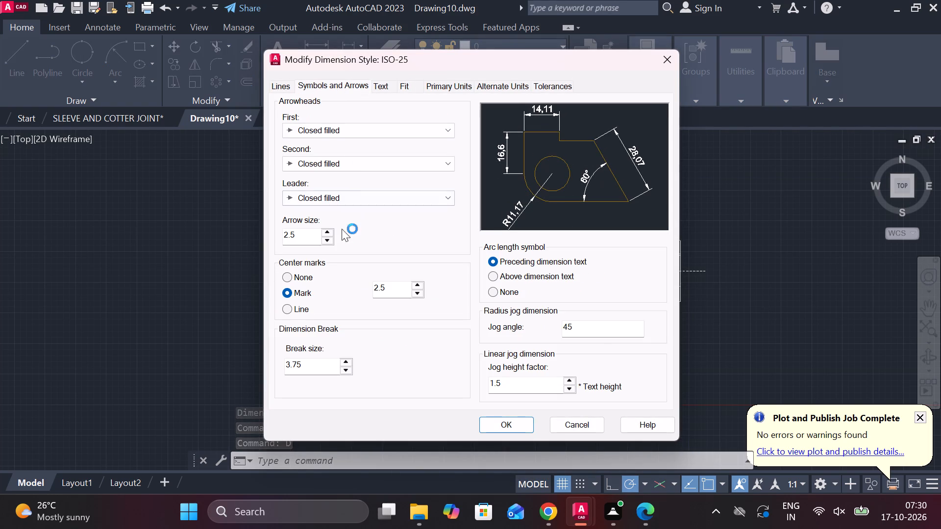
left_click_drag(297, 240, 269, 240)
key("4")
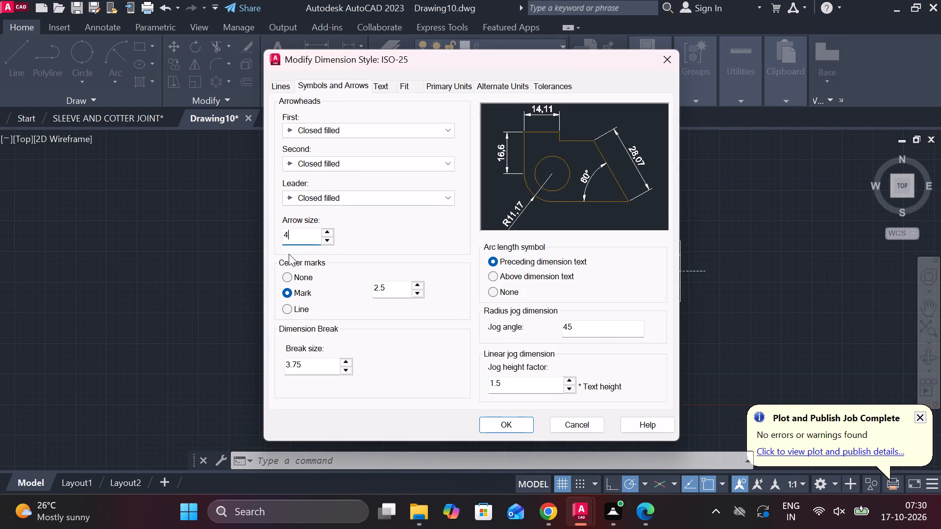
left_click(385, 89)
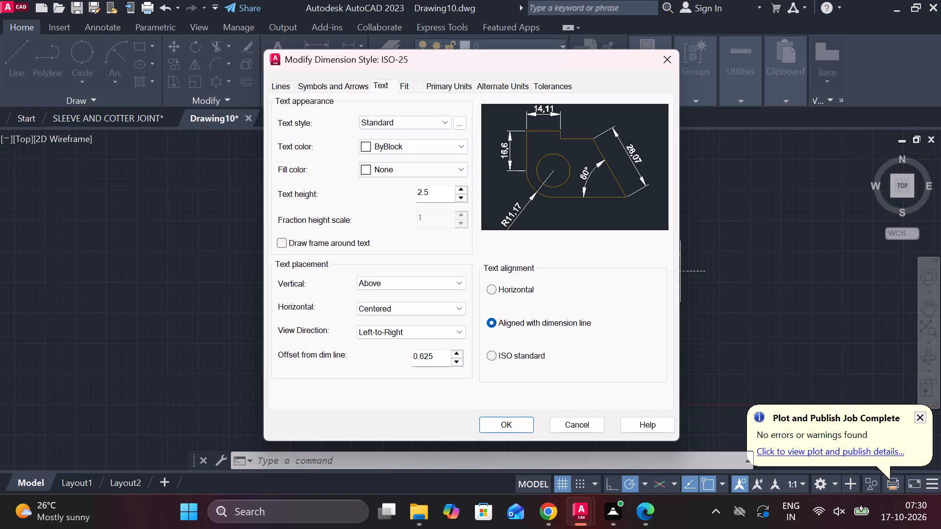
left_click_drag(450, 195, 406, 197)
key("6")
left_click(488, 353)
left_click(515, 430)
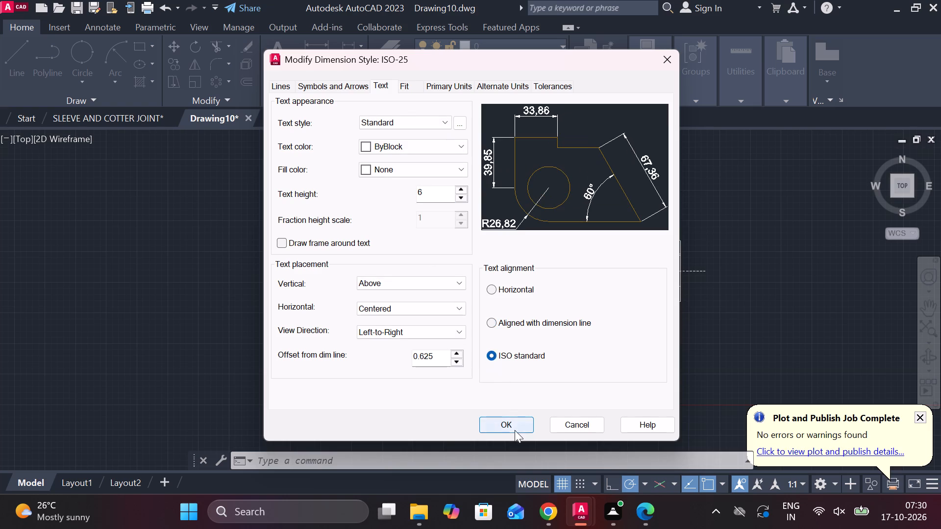
left_click(631, 164)
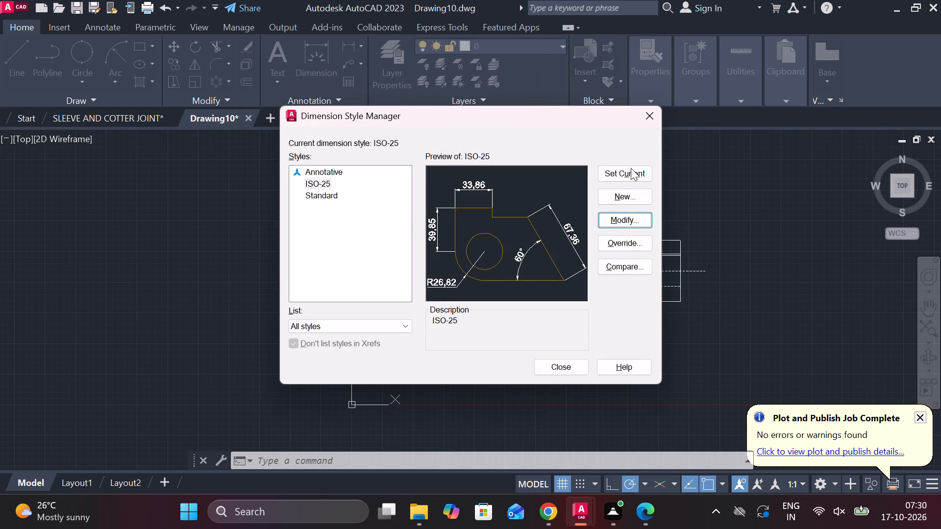
left_click(631, 171)
left_click(567, 360)
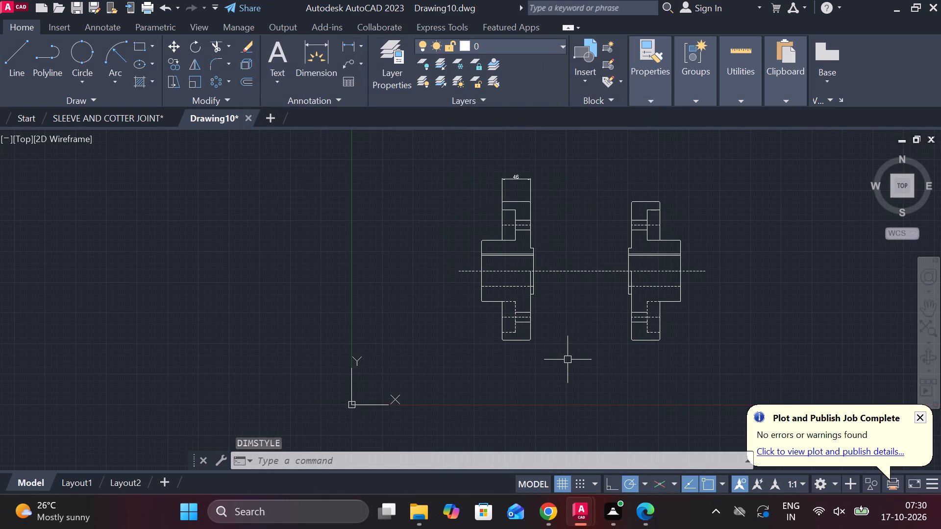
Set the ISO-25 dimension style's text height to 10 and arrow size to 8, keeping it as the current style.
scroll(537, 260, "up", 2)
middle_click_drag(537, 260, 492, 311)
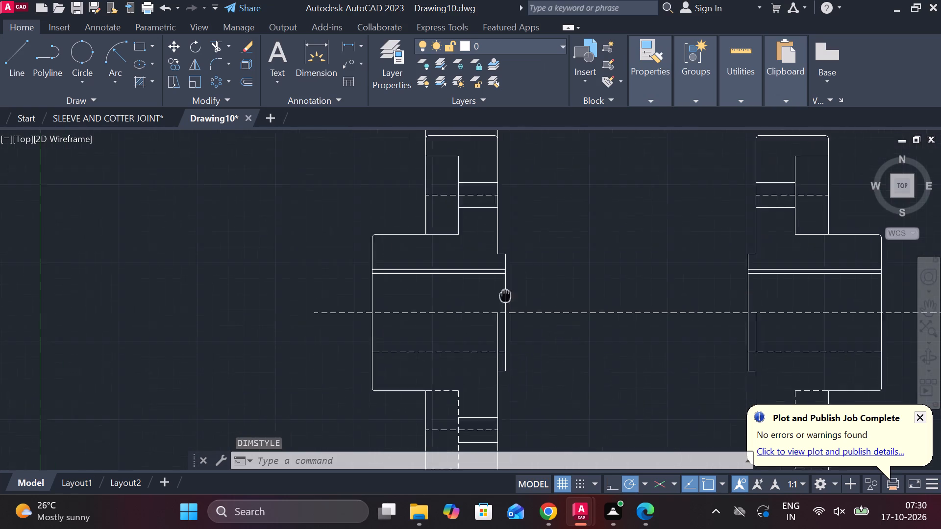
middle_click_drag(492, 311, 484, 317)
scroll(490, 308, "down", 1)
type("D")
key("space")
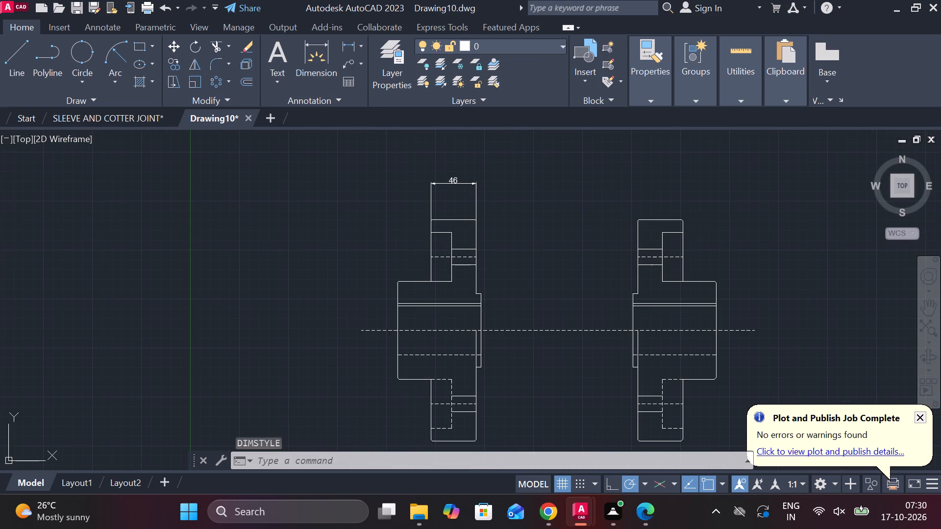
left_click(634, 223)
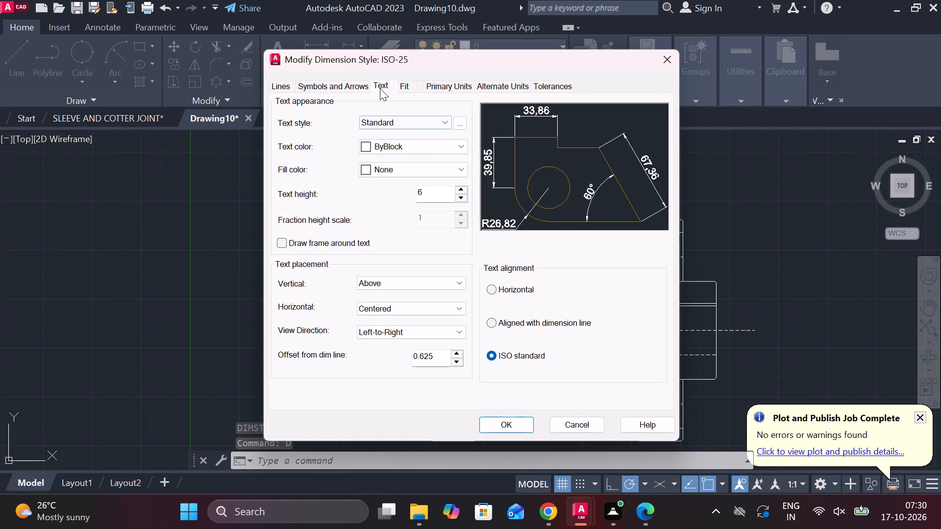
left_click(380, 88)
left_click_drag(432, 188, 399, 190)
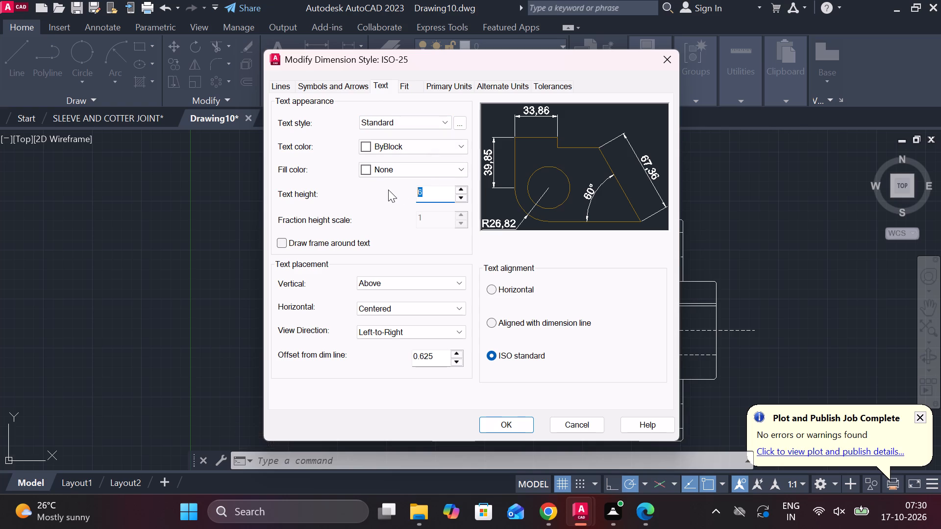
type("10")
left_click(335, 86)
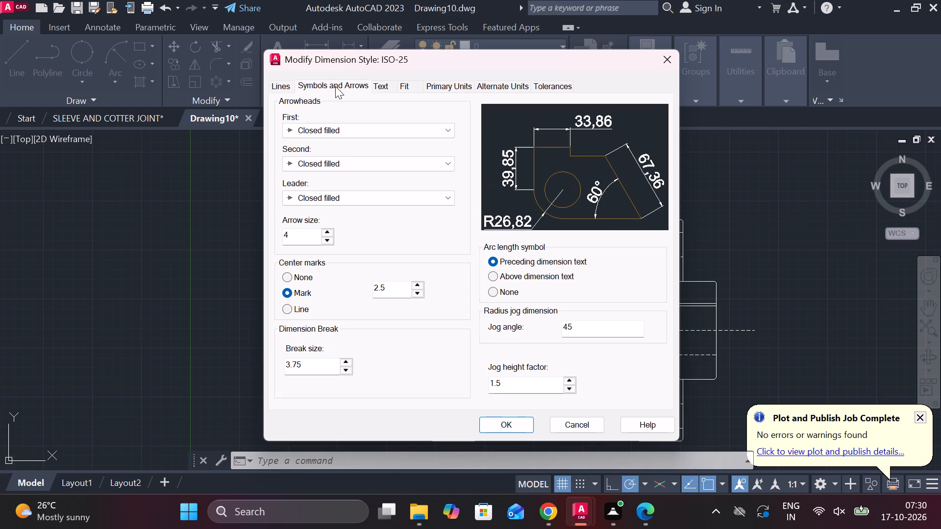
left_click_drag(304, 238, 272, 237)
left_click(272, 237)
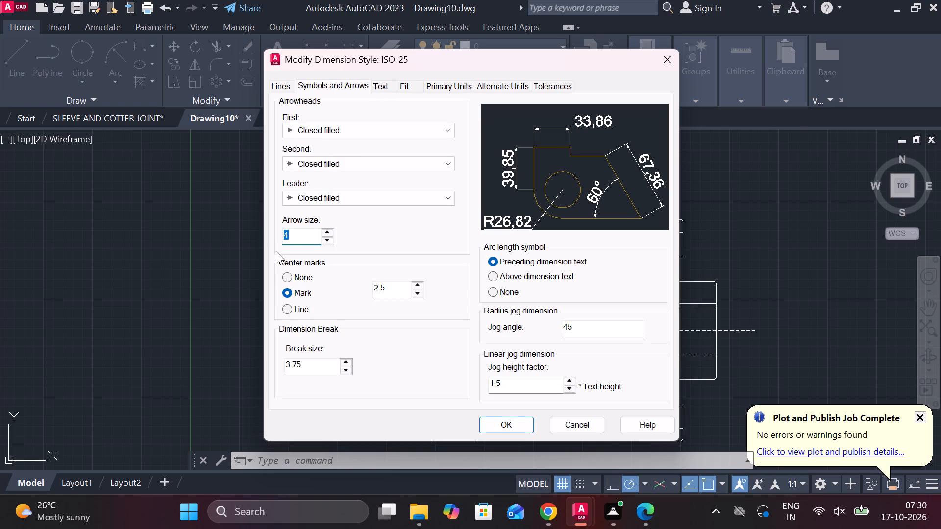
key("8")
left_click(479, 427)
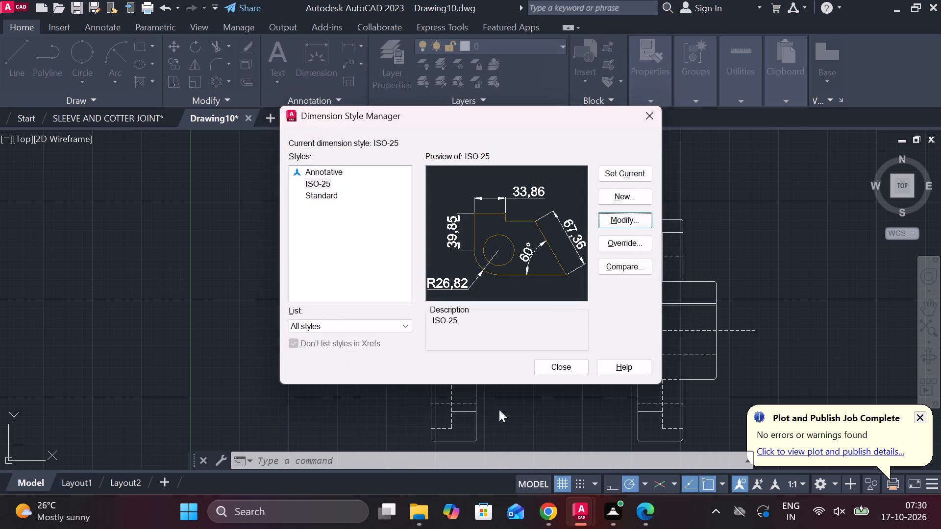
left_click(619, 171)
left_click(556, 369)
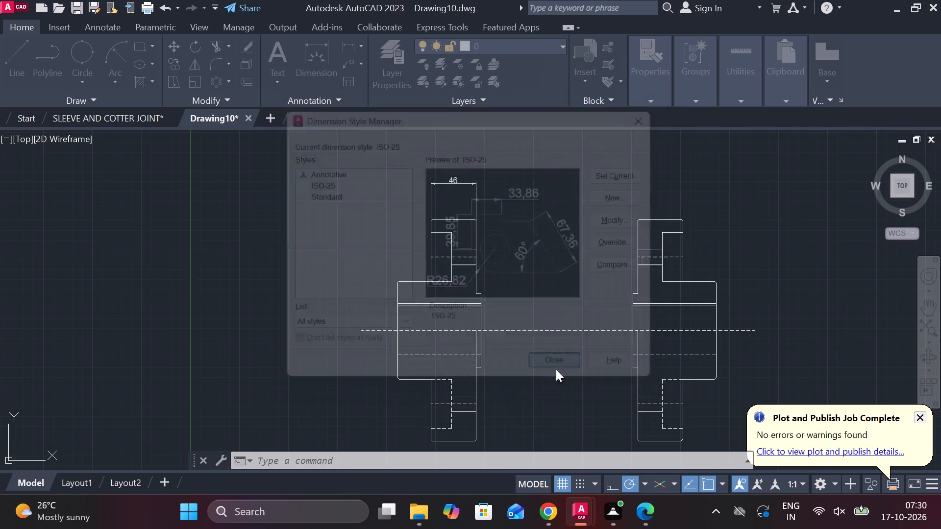
Set the ISO-25 dimension style's arrow size to 6 and text height to 8, keeping it as the current style.
scroll(540, 286, "down", 1)
scroll(540, 286, "up", 1)
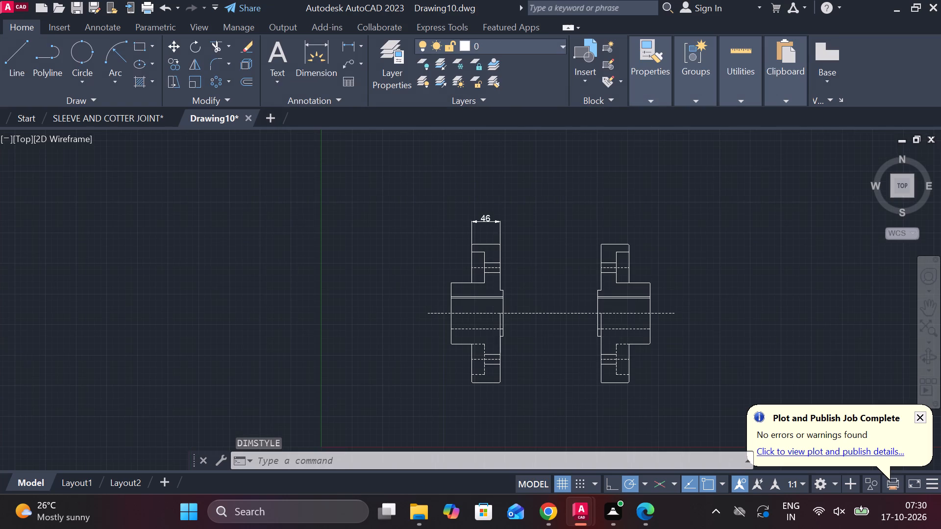
middle_click(540, 286)
type("D")
key("space")
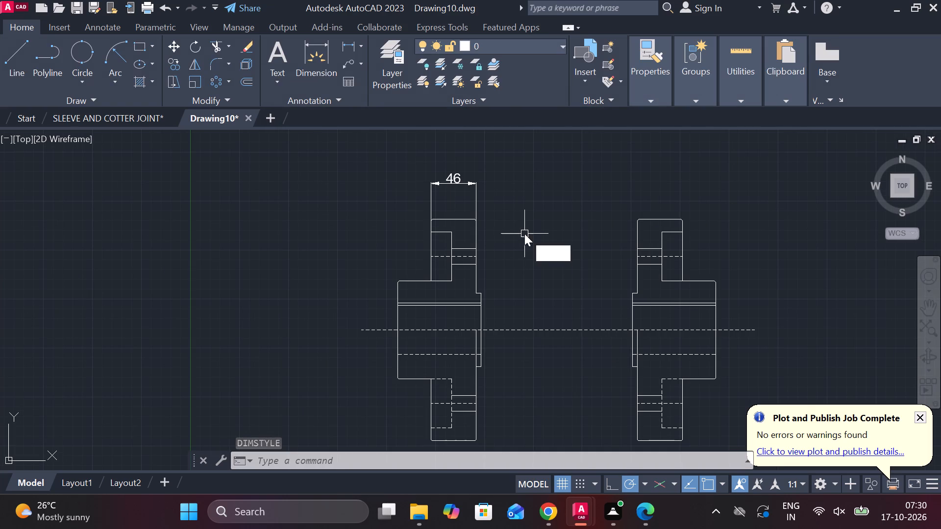
left_click(624, 220)
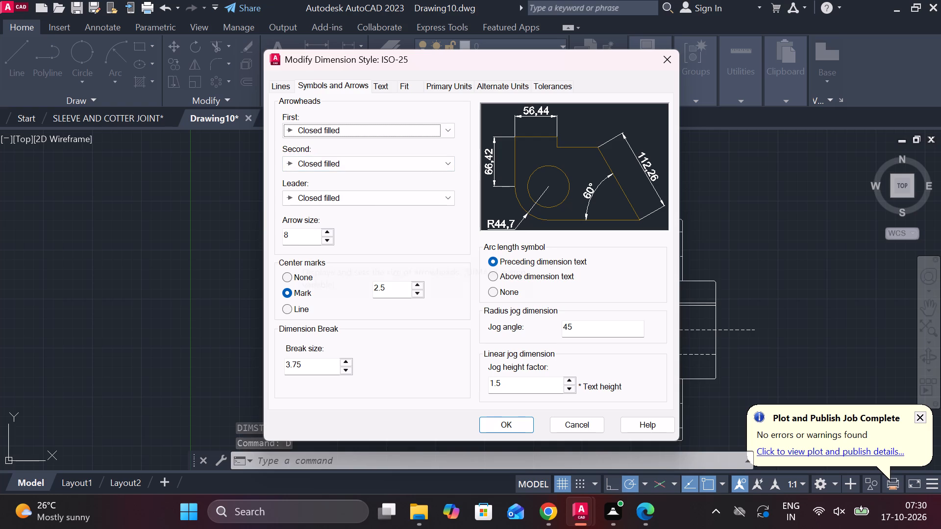
left_click(292, 237)
left_click_drag(292, 237, 285, 238)
left_click(278, 238)
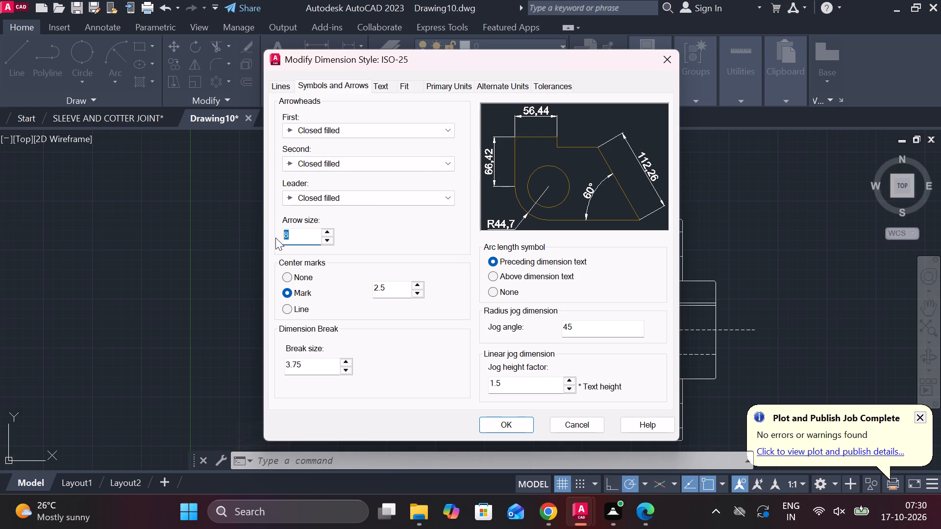
key("6")
left_click(388, 92)
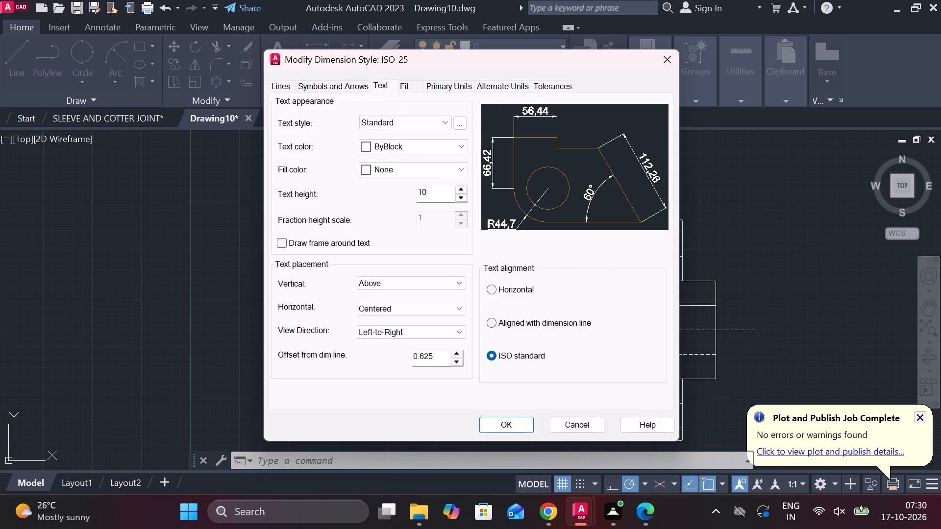
left_click_drag(442, 199, 422, 200)
left_click(435, 191)
left_click_drag(432, 191, 411, 191)
left_click(411, 191)
key("8")
left_click(510, 427)
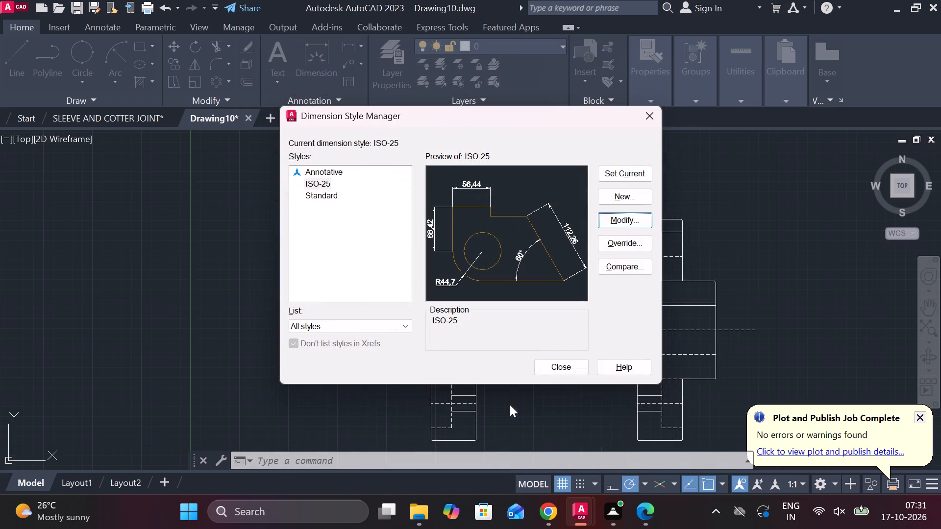
left_click(632, 169)
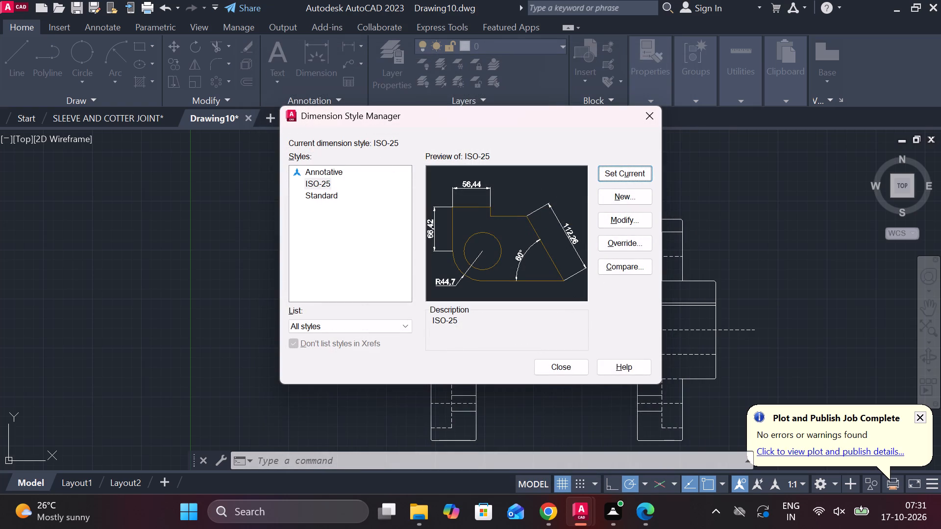
left_click(574, 366)
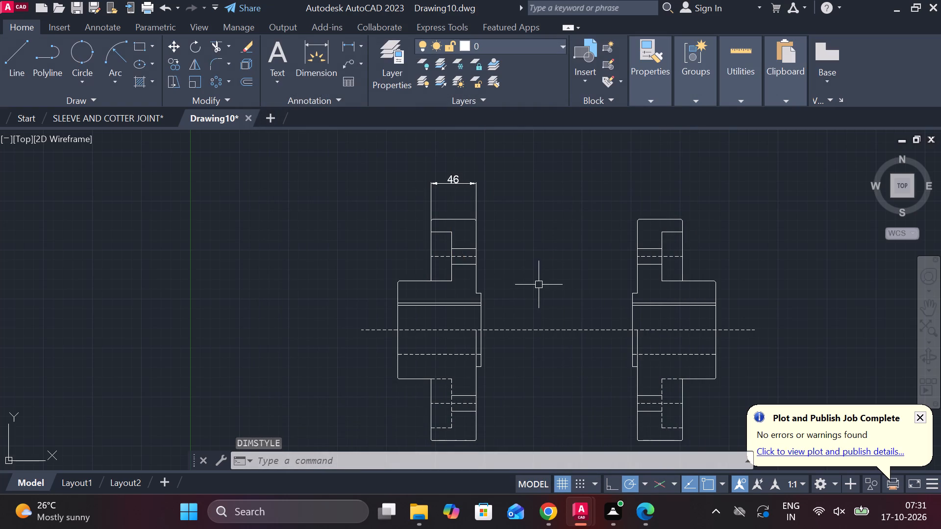
Add a linear dimension across the recess width in the original part's upper flange, placed between the flange and its full-width dimension.
left_click(350, 46)
scroll(427, 242, "up", 1)
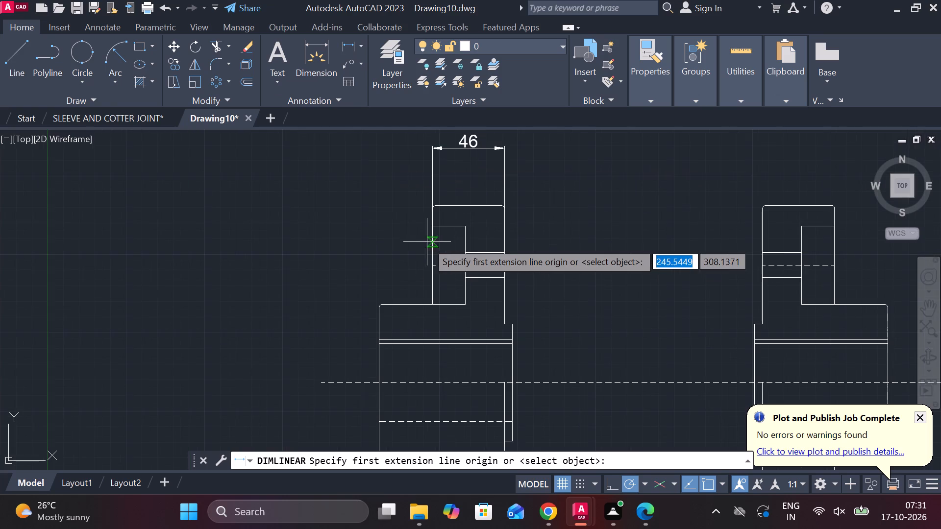
scroll(462, 241, "up", 2)
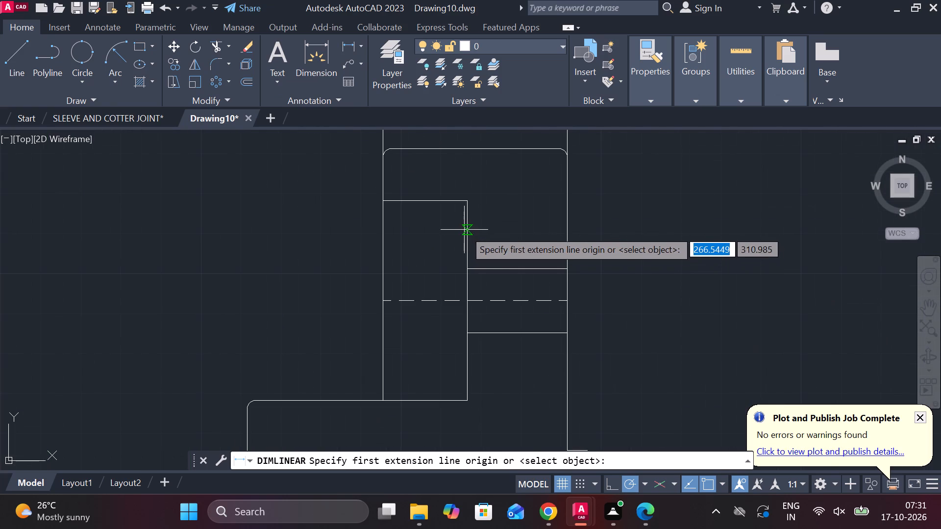
left_click(464, 230)
left_click(376, 236)
middle_click_drag(410, 205, 404, 261)
scroll(404, 254, "down", 1)
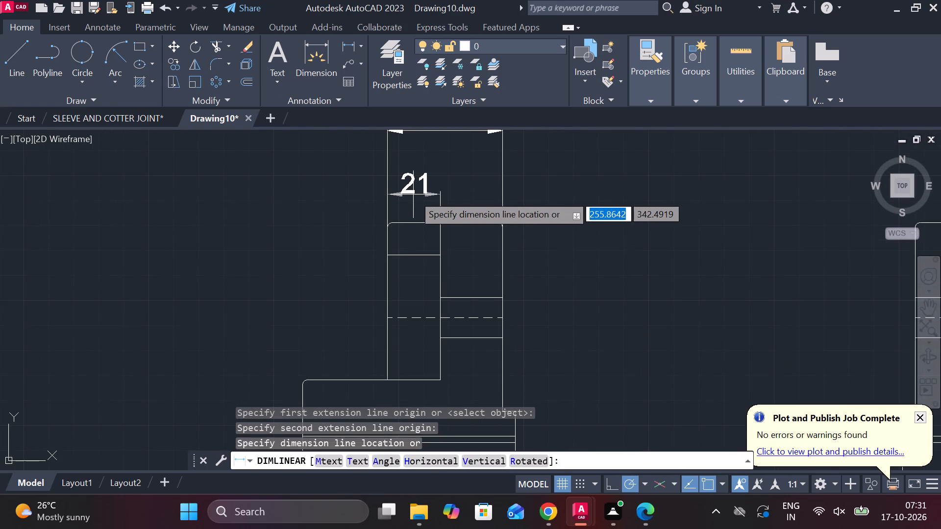
left_click(414, 179)
Add a vertical linear dimension between the hub's upper and lower outer edges, placed just left of the original part.
scroll(530, 244, "down", 1)
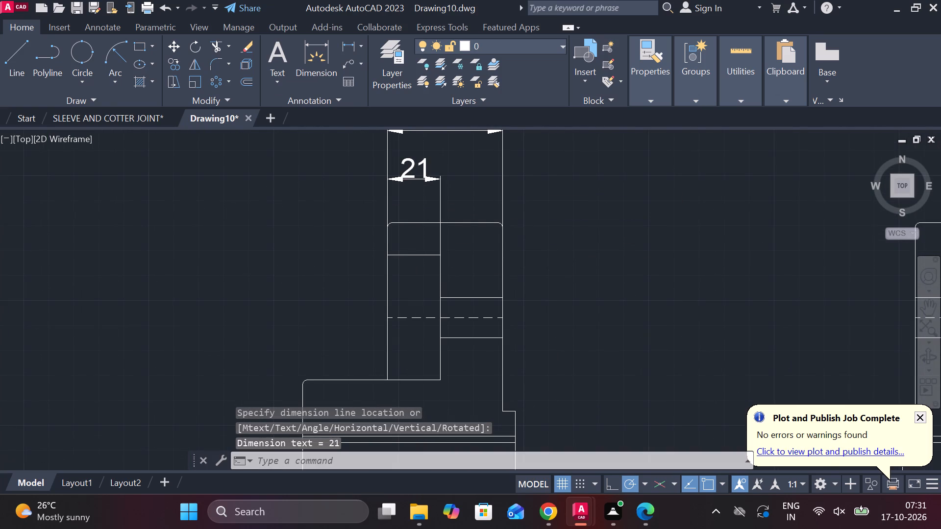
middle_click_drag(546, 277, 560, 203)
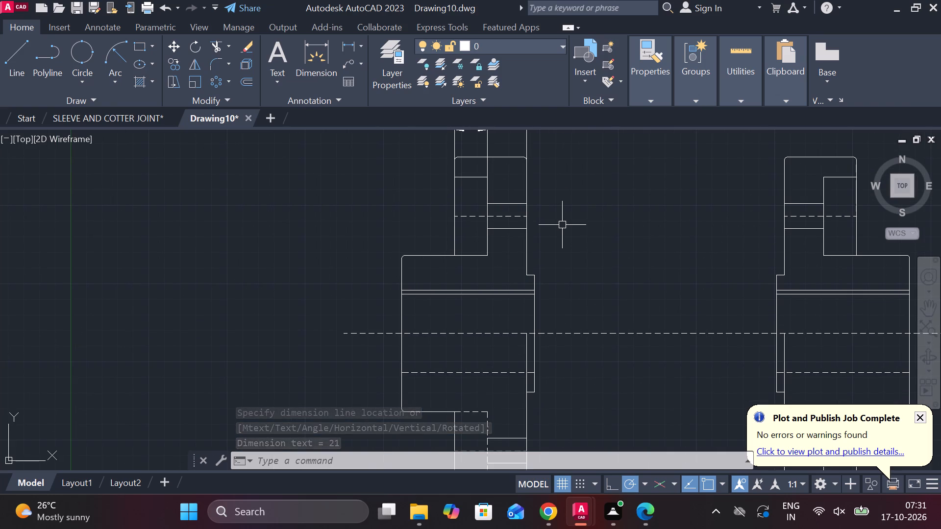
left_click(345, 49)
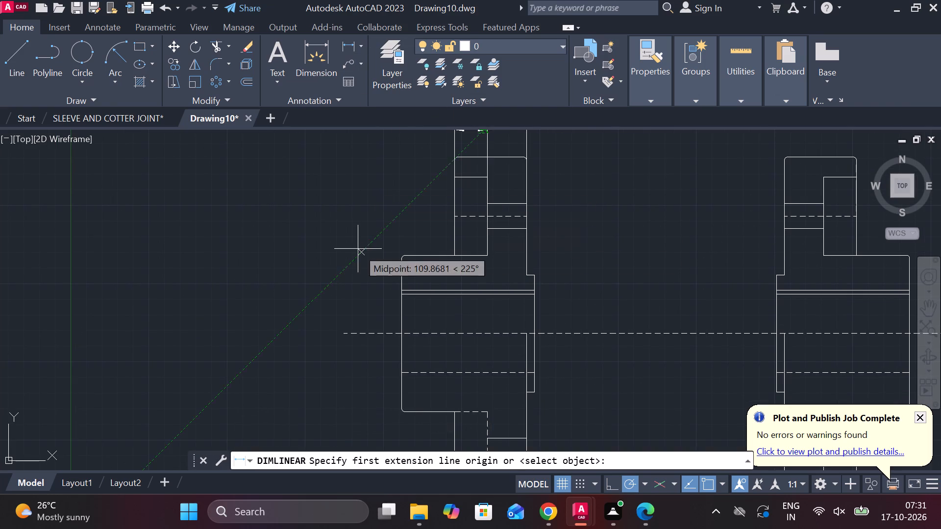
middle_click_drag(358, 249, 375, 188)
left_click(434, 191)
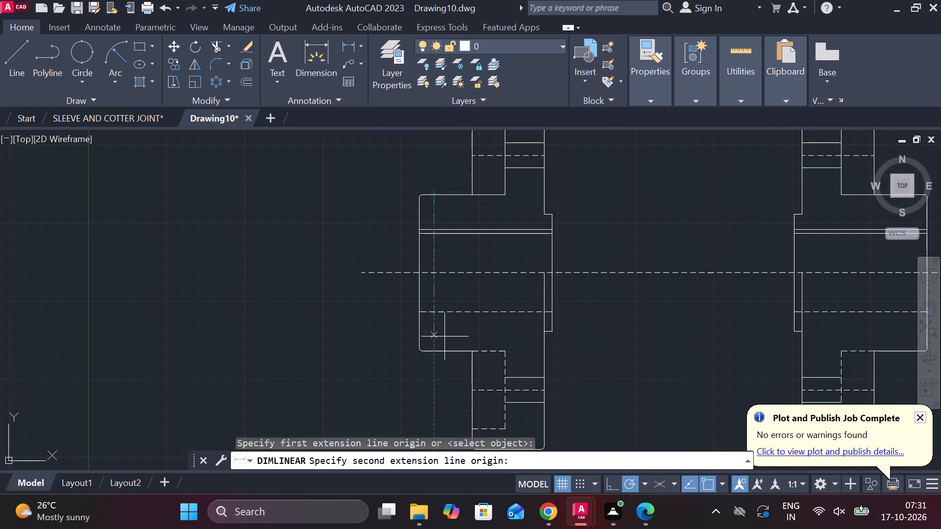
left_click(439, 350)
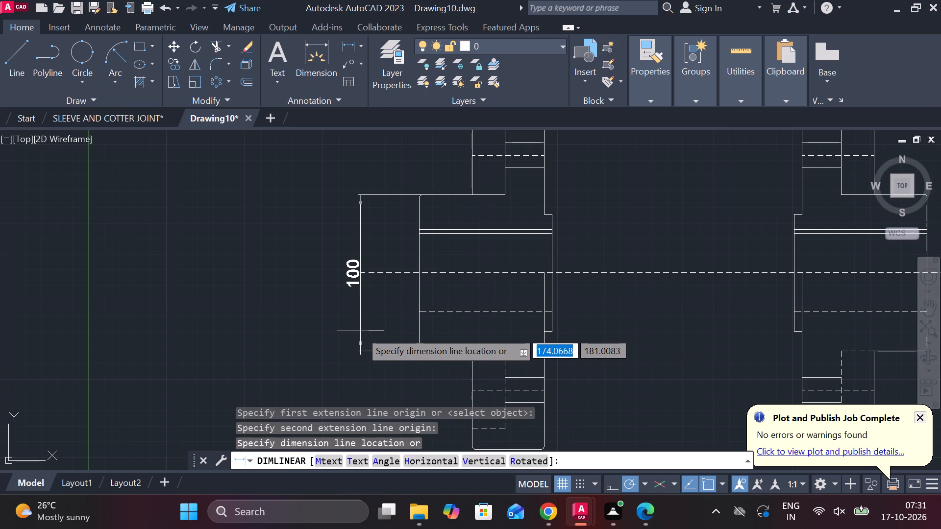
left_click(389, 331)
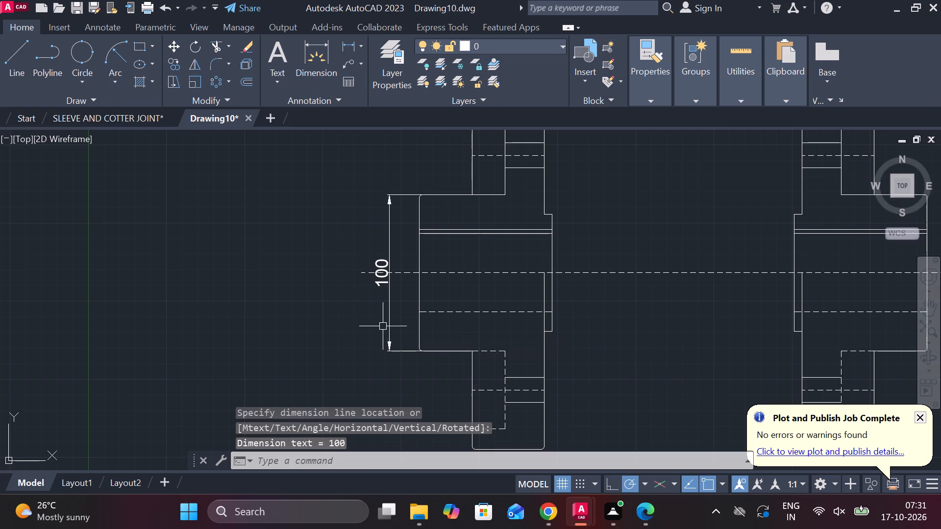
Add a vertical linear dimension between the upper and lower bolt-hole centre lines, placed outside the hub height dimension.
key("space")
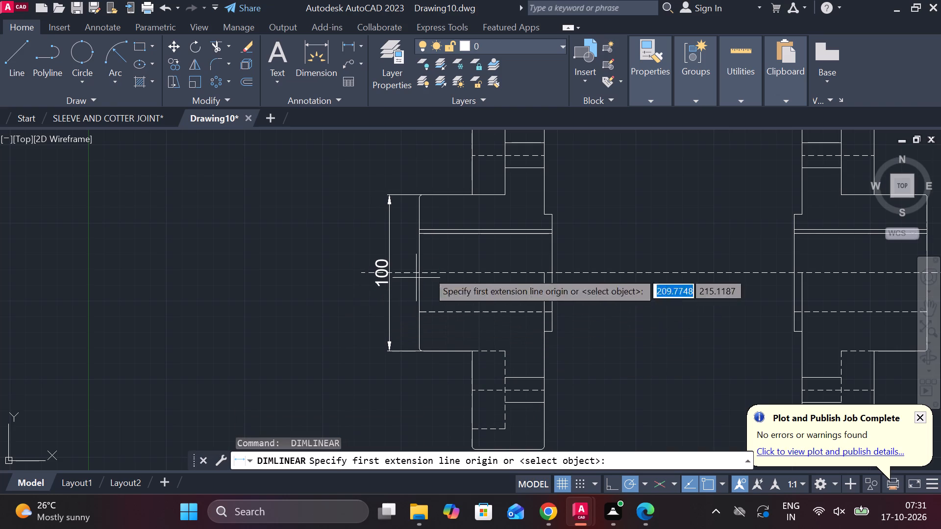
left_click(473, 155)
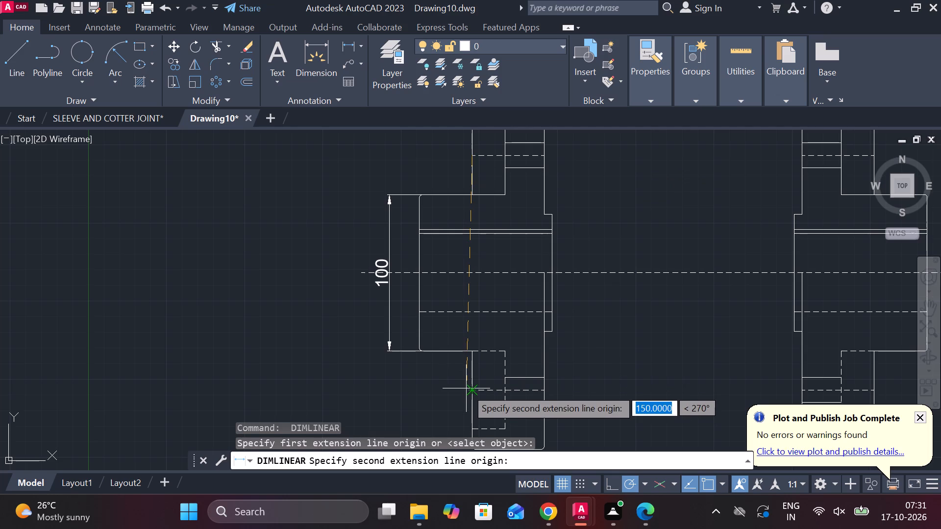
left_click(466, 388)
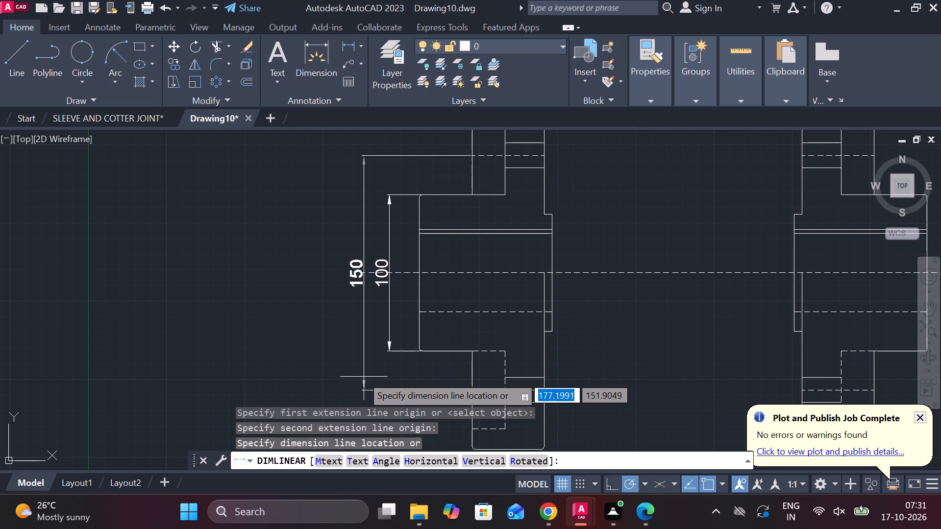
left_click(355, 376)
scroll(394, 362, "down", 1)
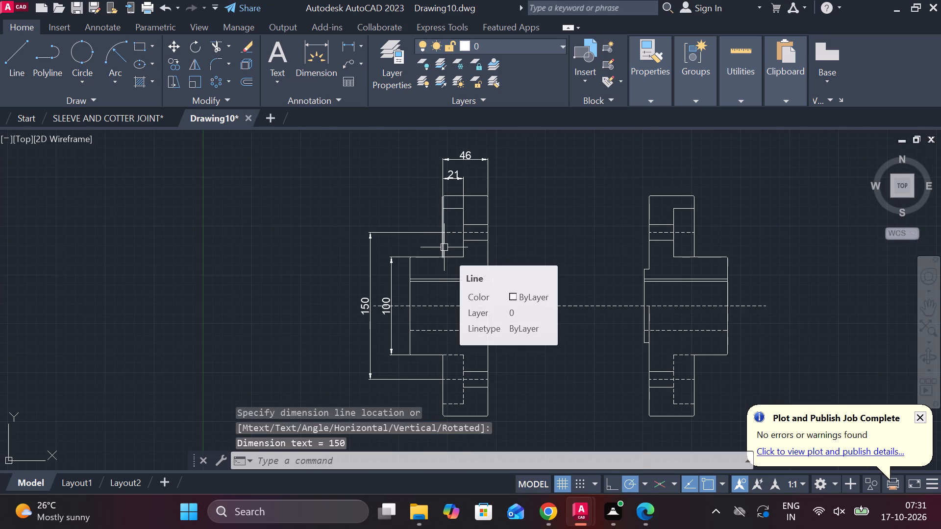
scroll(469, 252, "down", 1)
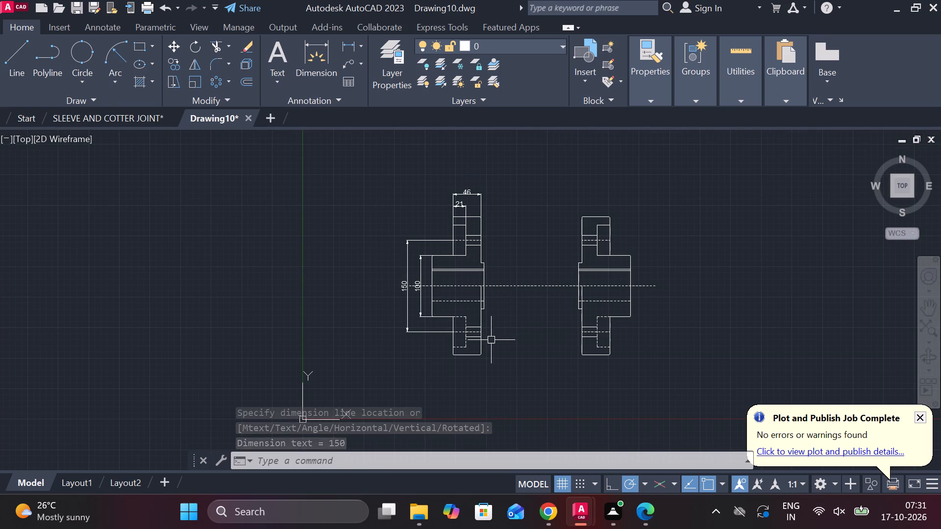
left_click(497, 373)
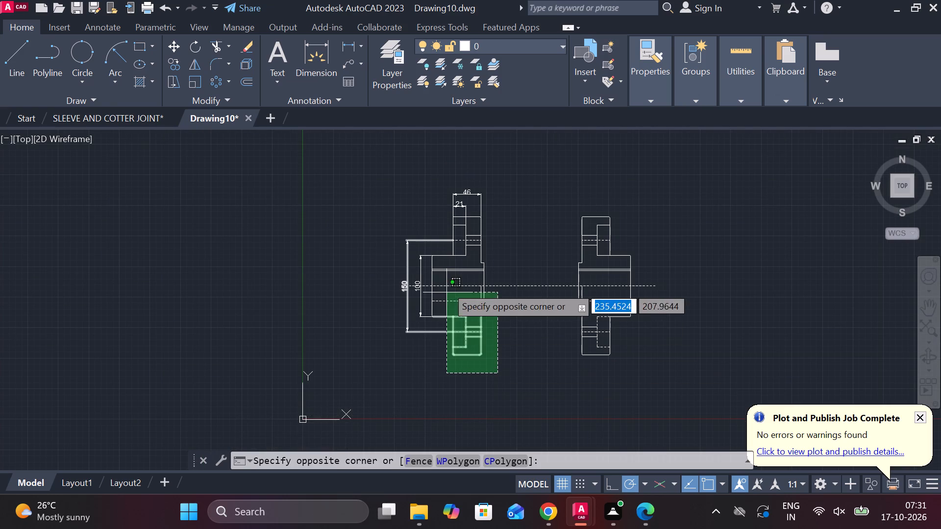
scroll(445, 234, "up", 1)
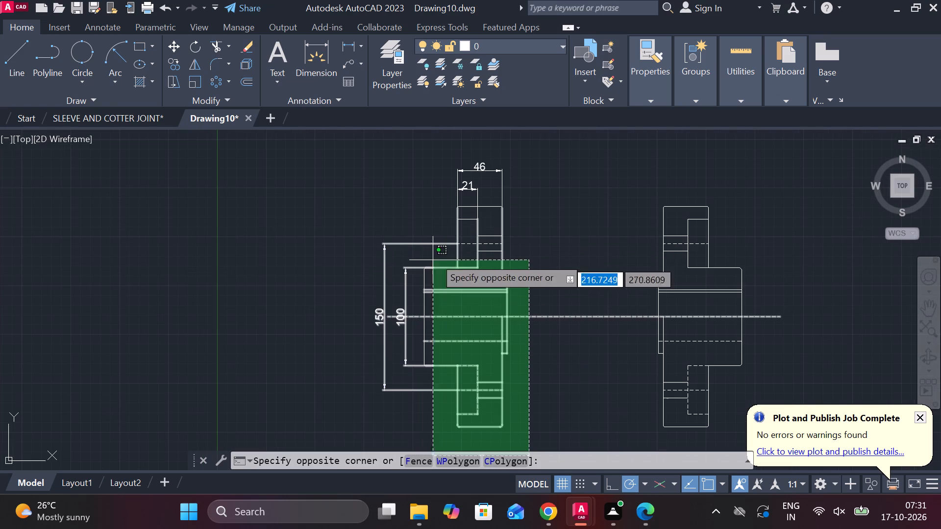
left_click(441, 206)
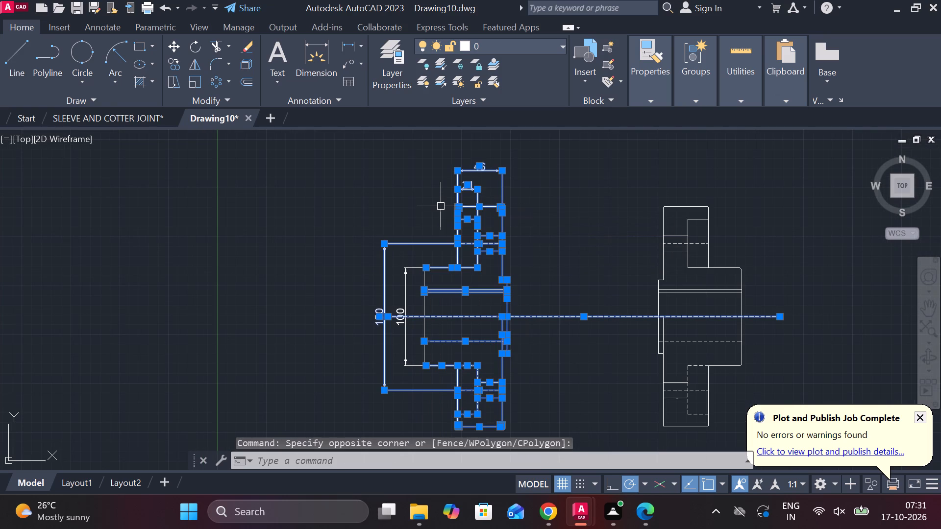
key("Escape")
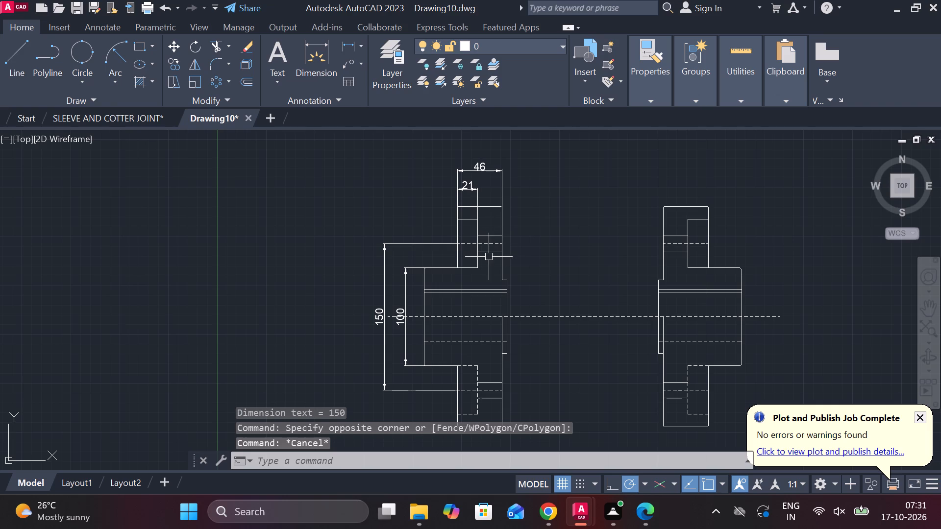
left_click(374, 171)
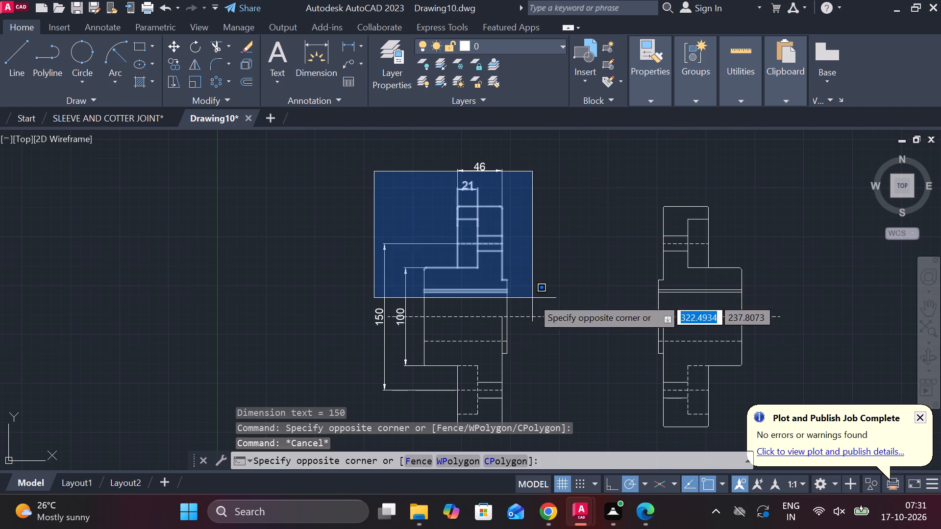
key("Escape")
Copy the original part with its four dimensions, excluding the shared centre line, to the empty area above and left of it.
left_click(355, 148)
middle_click_drag(532, 243, 542, 160)
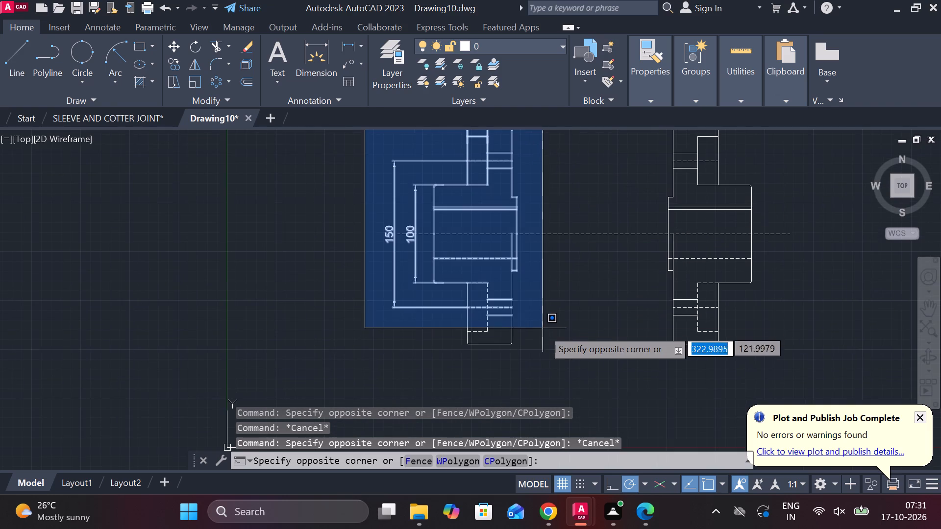
left_click(535, 358)
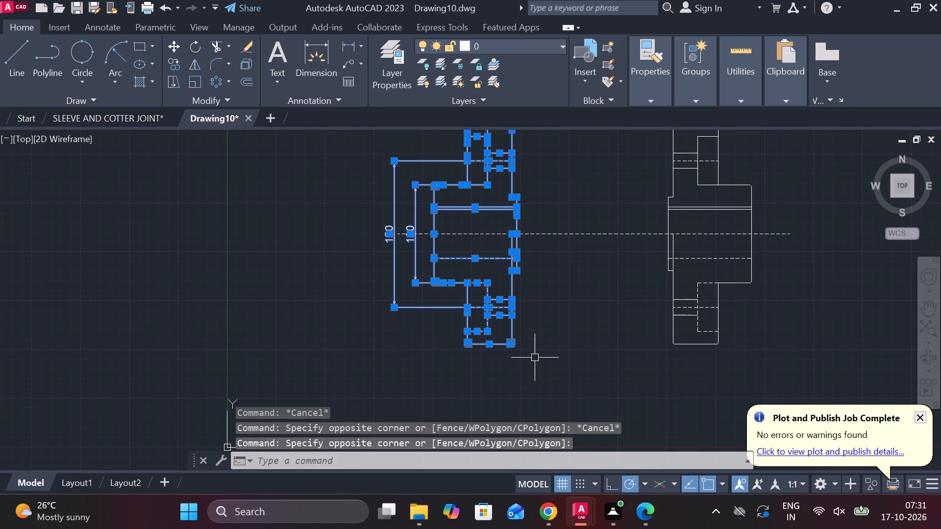
type("CO")
key("Return")
left_click(556, 346)
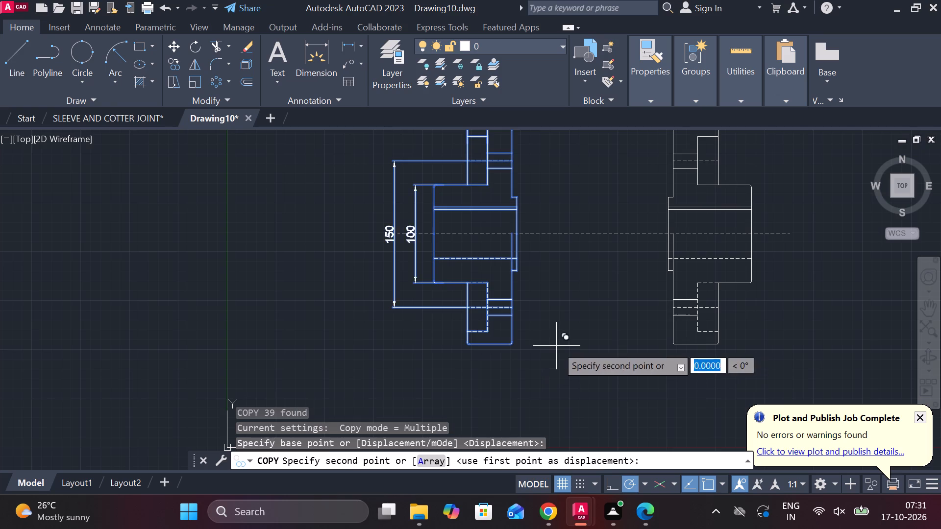
scroll(461, 350, "down", 1)
middle_click_drag(396, 350, 409, 350)
middle_click_drag(352, 307, 436, 373)
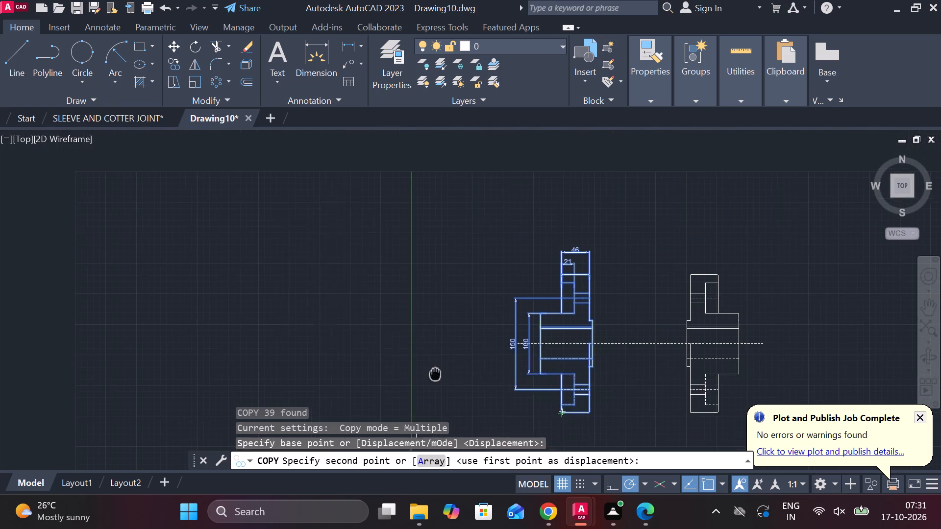
left_click(375, 312)
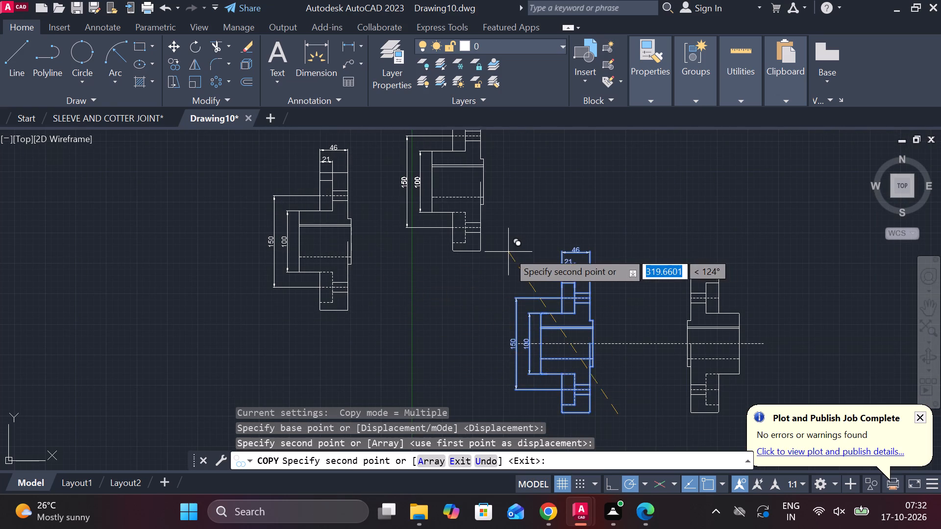
key("Escape")
Erase the flange width, recess width, hub height and bolt-hole spacing dimensions from the copied part.
middle_click_drag(396, 247, 358, 192)
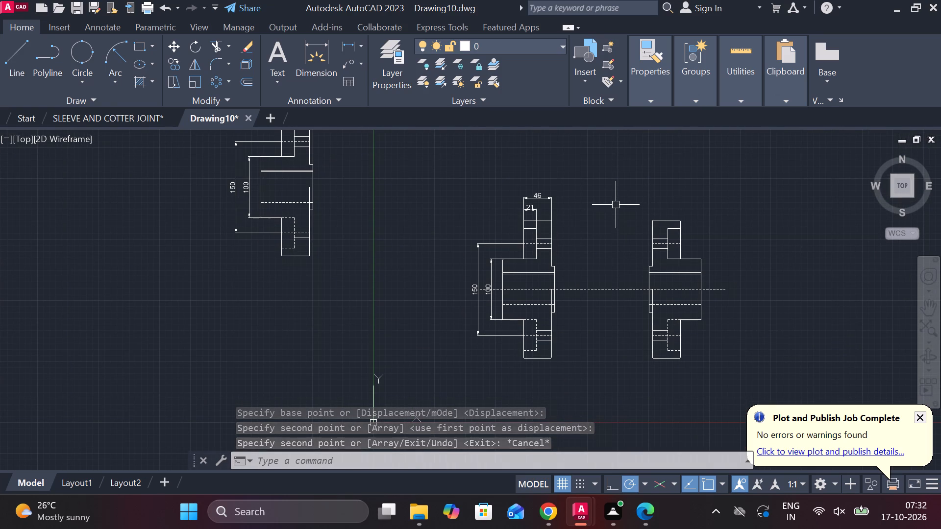
middle_click_drag(624, 205, 709, 325)
scroll(338, 249, "up", 2)
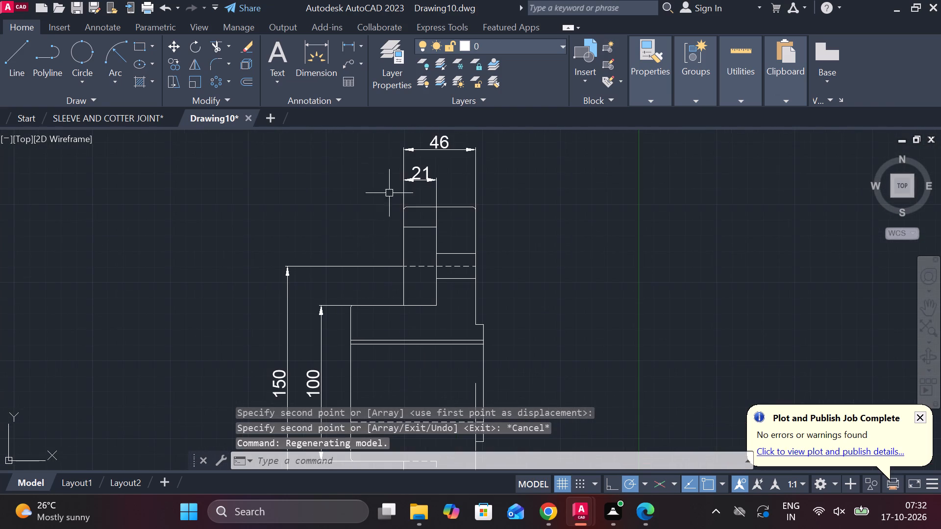
left_click(433, 138)
left_click(287, 282)
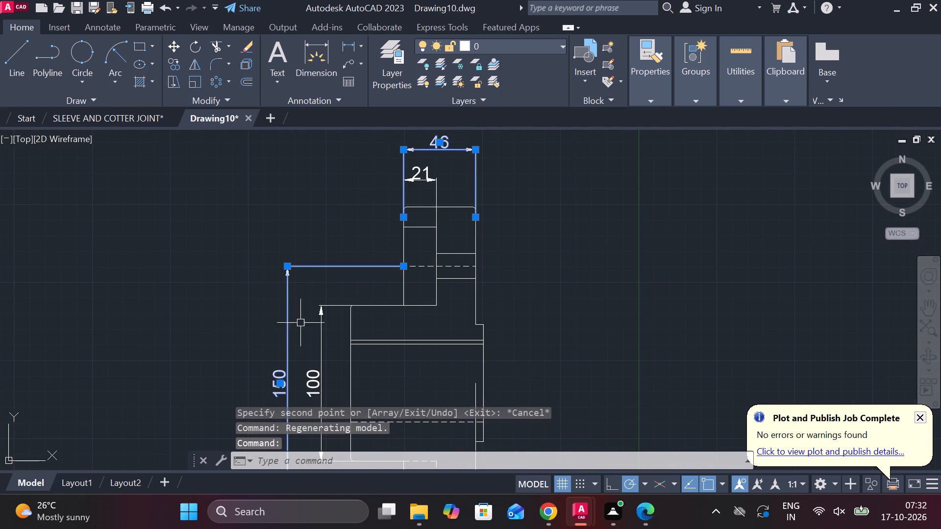
left_click(315, 338)
left_click(319, 358)
left_click(319, 347)
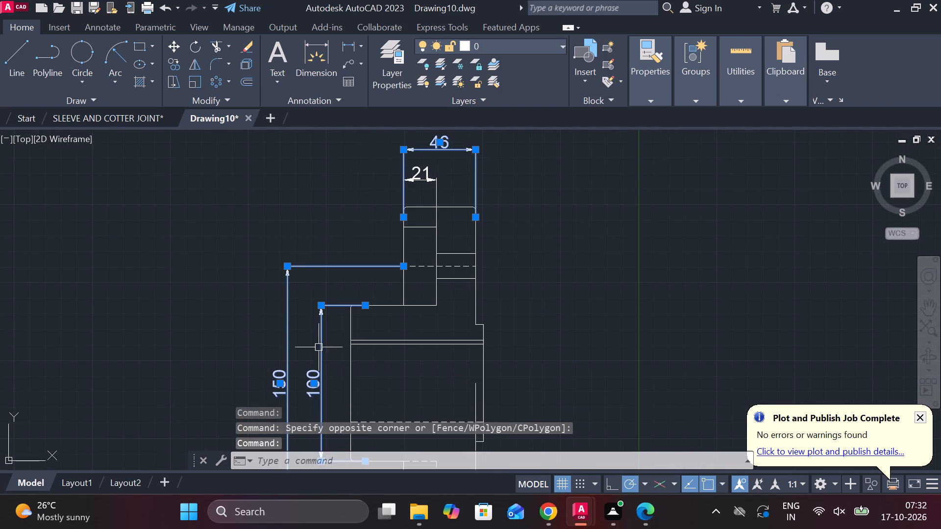
left_click(418, 182)
type("E")
key("space")
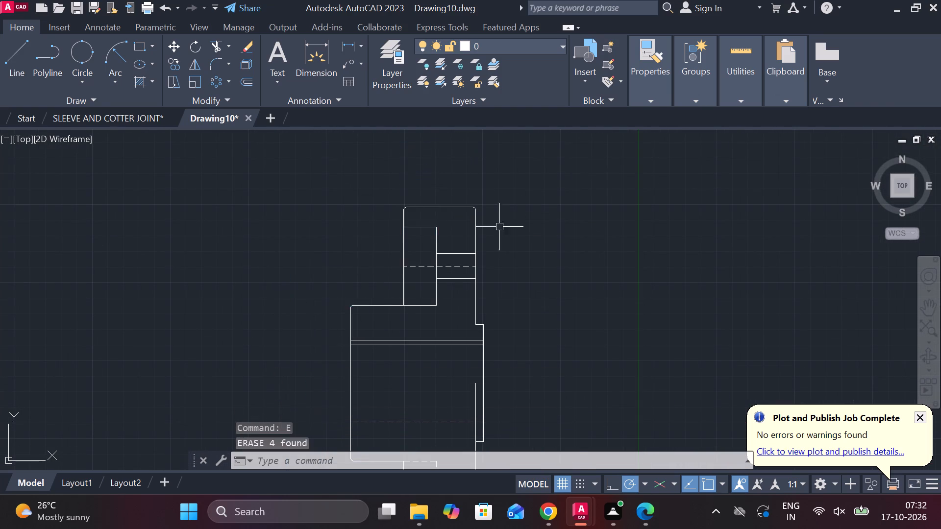
Add a vertical linear dimension between the flange recess's upper and lower edges, placed outside the bolt-hole spacing dimension of the original part.
scroll(481, 237, "down", 1)
middle_click_drag(519, 353, 348, 221)
scroll(501, 276, "up", 1)
middle_click_drag(498, 276, 352, 170)
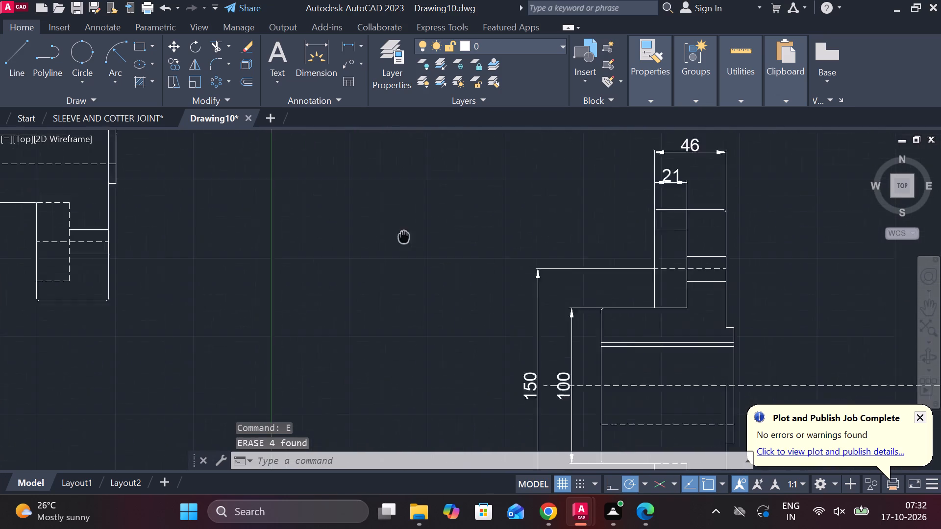
middle_click_drag(352, 170, 317, 128)
left_click(343, 48)
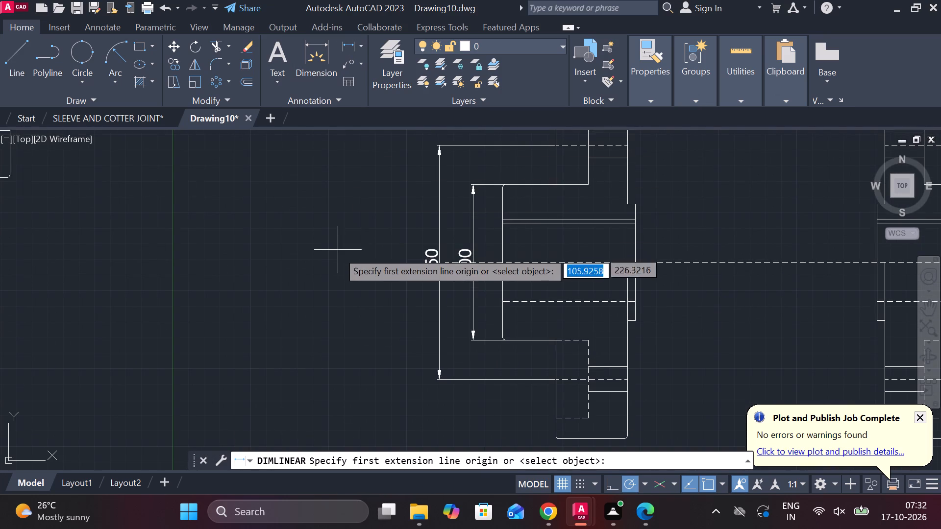
scroll(363, 262, "down", 1)
middle_click_drag(393, 198, 388, 248)
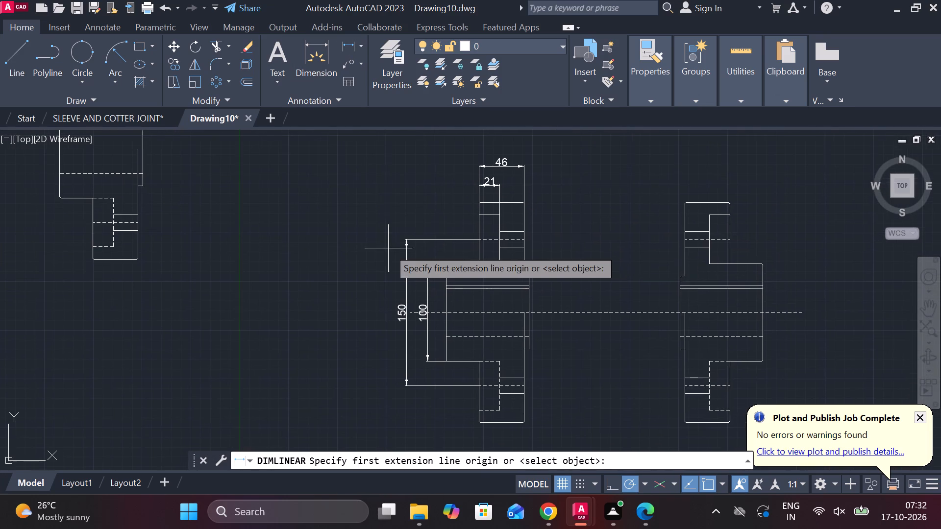
scroll(498, 183, "up", 1)
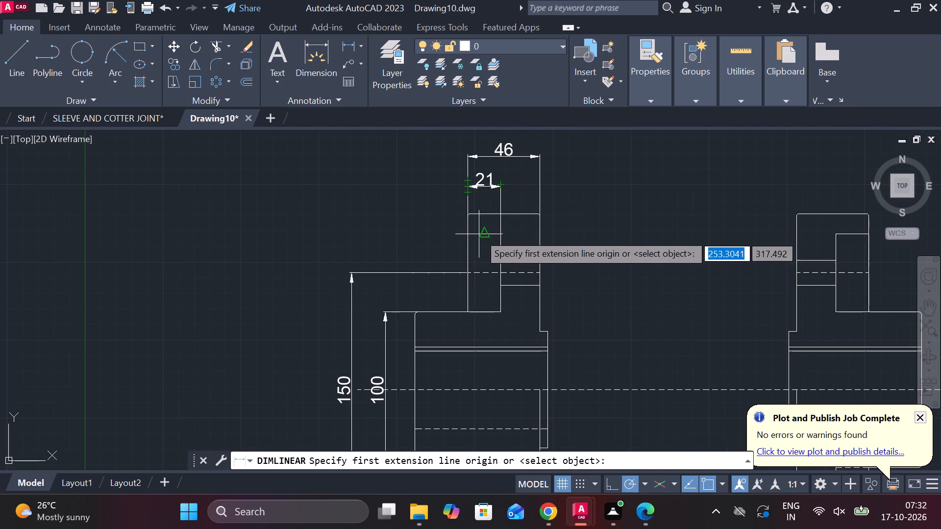
left_click(470, 232)
scroll(462, 240, "down", 2)
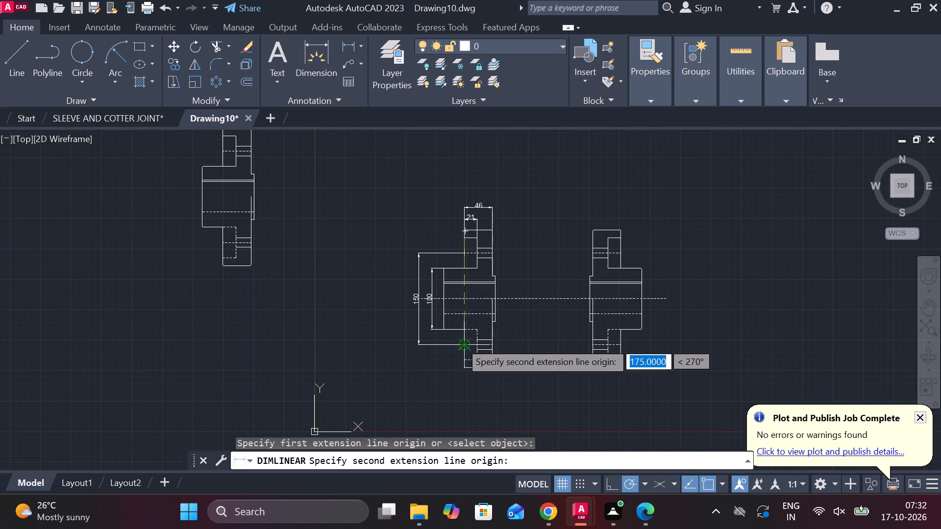
scroll(460, 342, "up", 2)
middle_click_drag(460, 342, 449, 315)
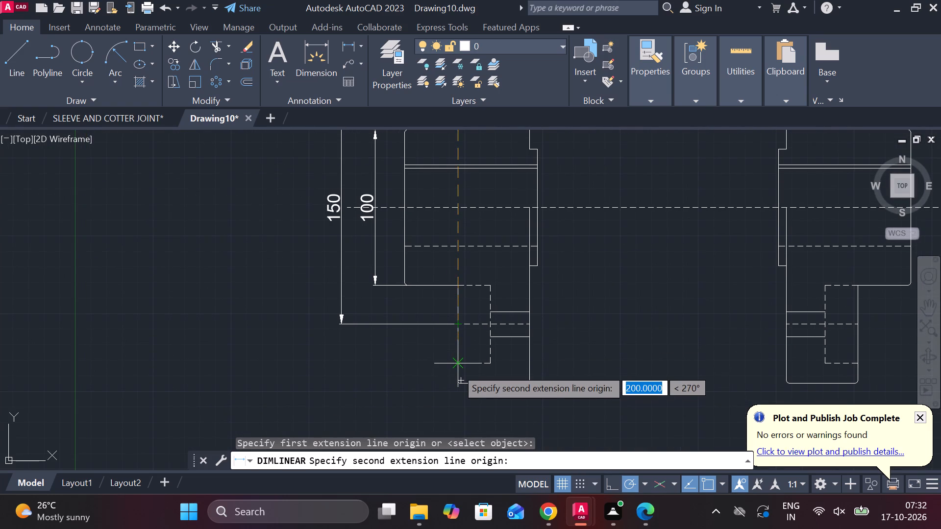
left_click(456, 368)
scroll(365, 346, "down", 1)
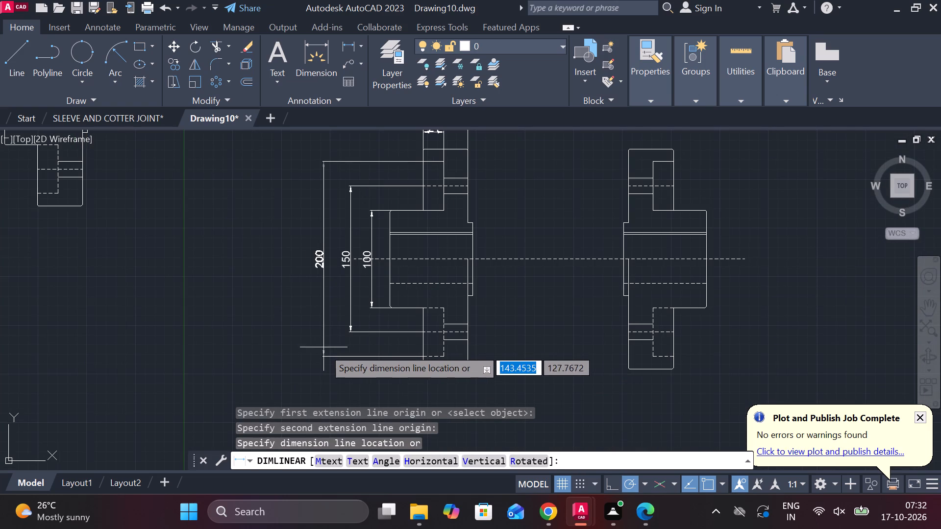
left_click(328, 353)
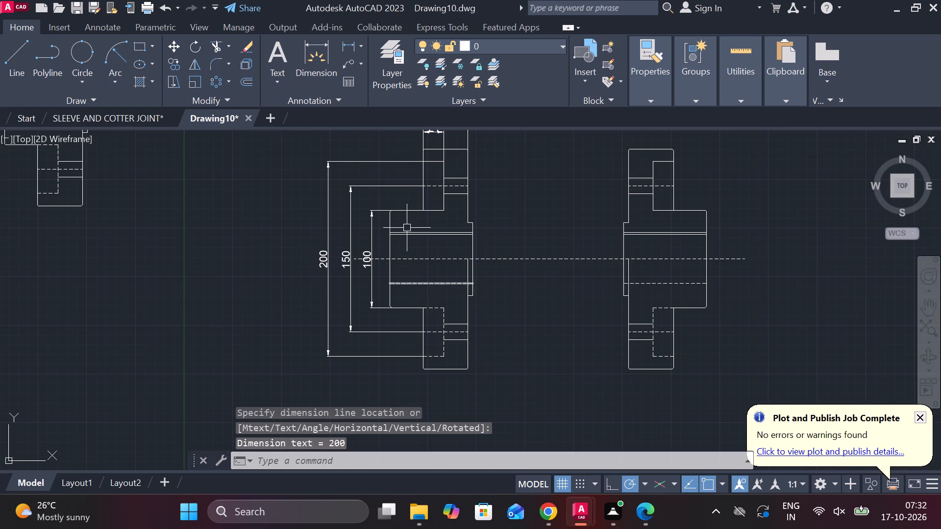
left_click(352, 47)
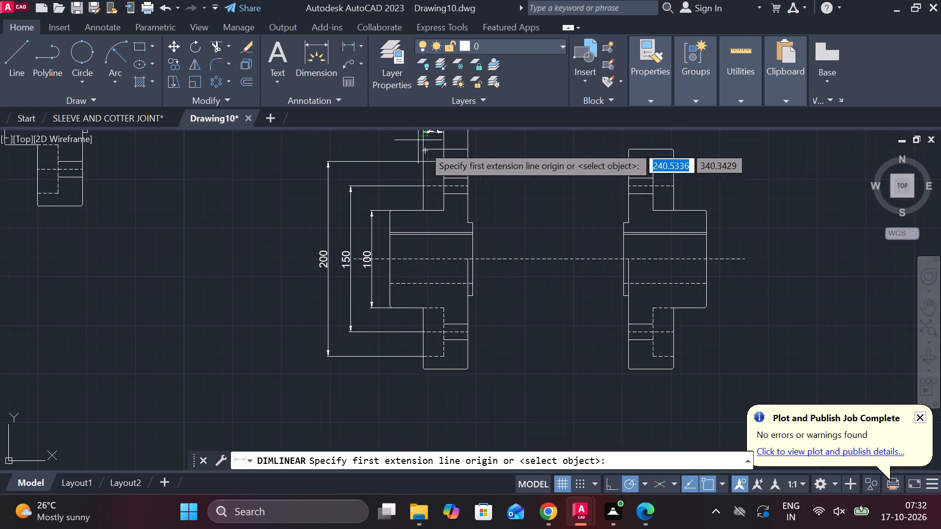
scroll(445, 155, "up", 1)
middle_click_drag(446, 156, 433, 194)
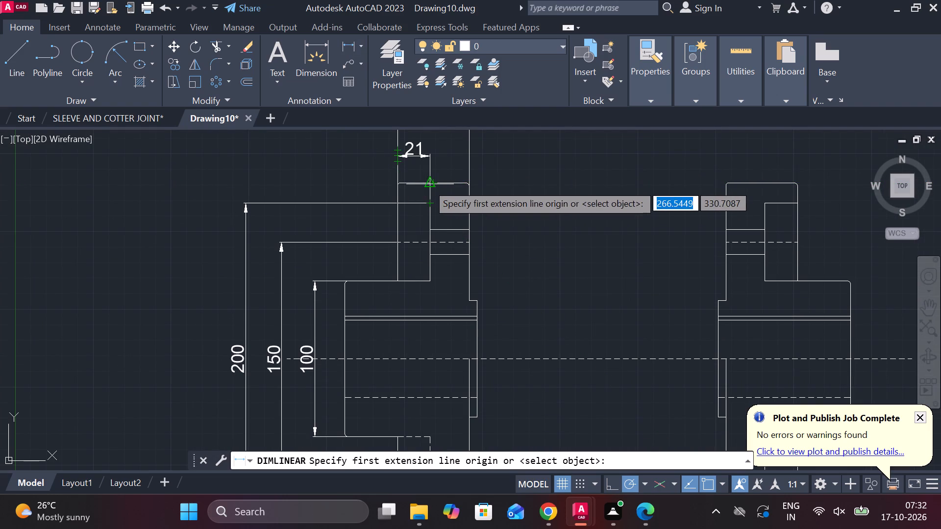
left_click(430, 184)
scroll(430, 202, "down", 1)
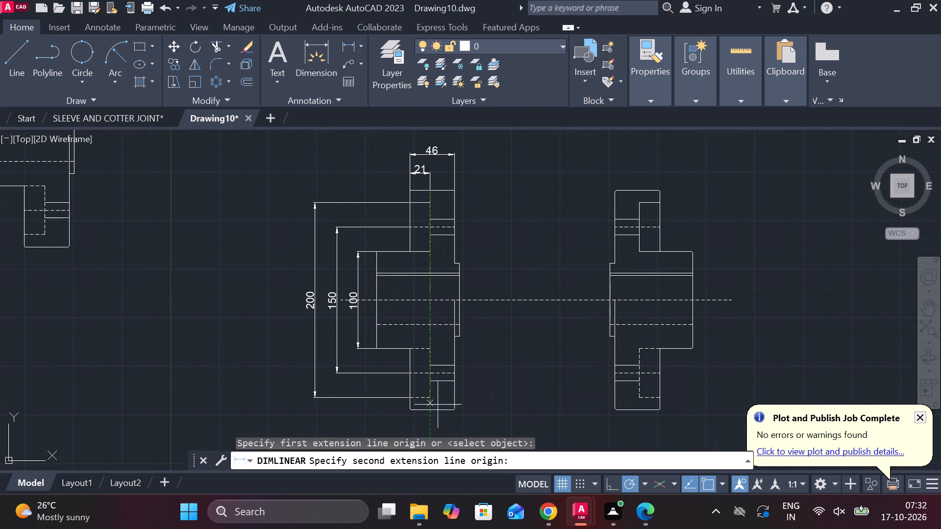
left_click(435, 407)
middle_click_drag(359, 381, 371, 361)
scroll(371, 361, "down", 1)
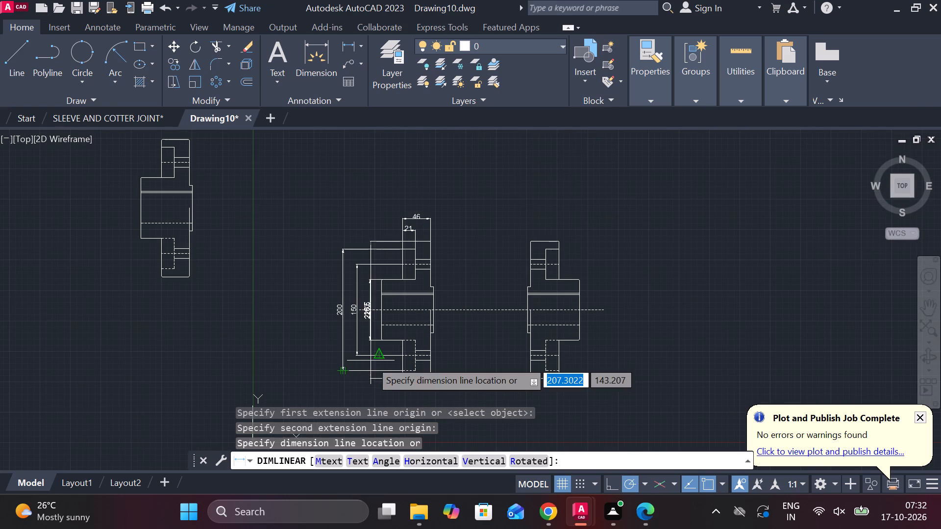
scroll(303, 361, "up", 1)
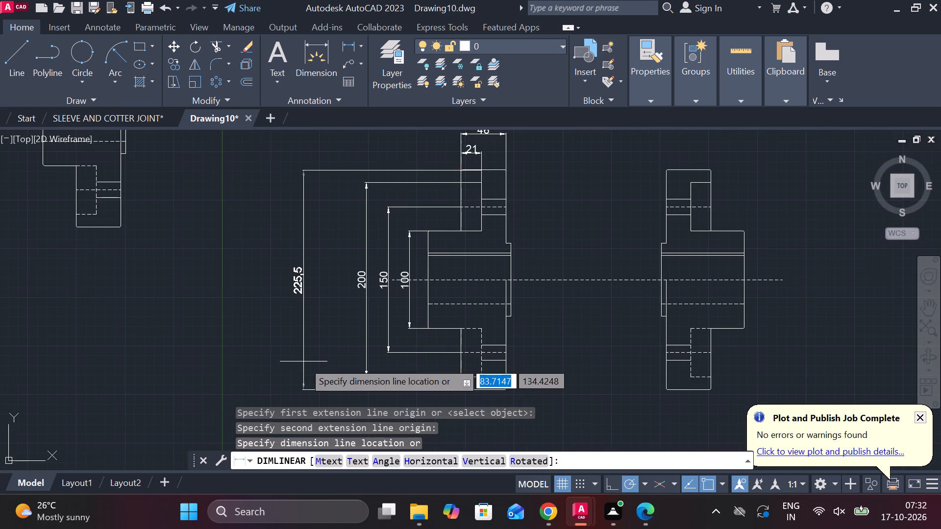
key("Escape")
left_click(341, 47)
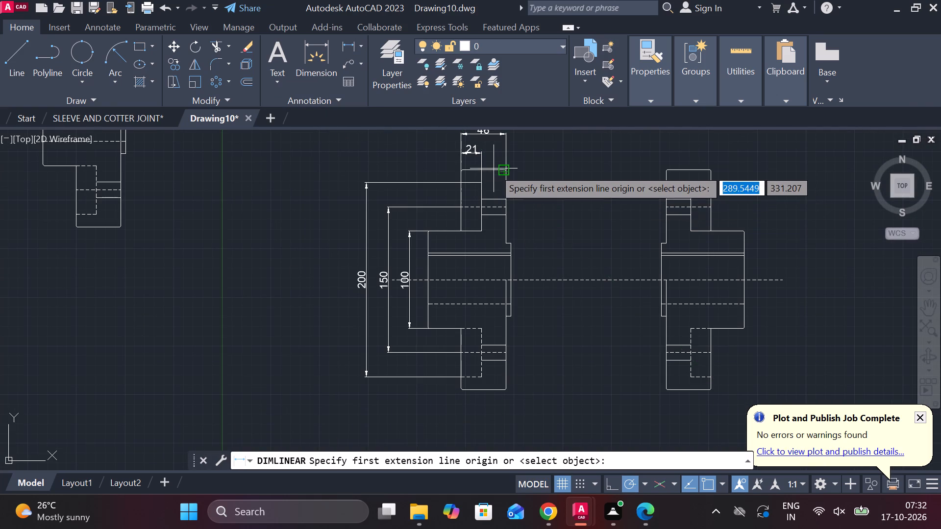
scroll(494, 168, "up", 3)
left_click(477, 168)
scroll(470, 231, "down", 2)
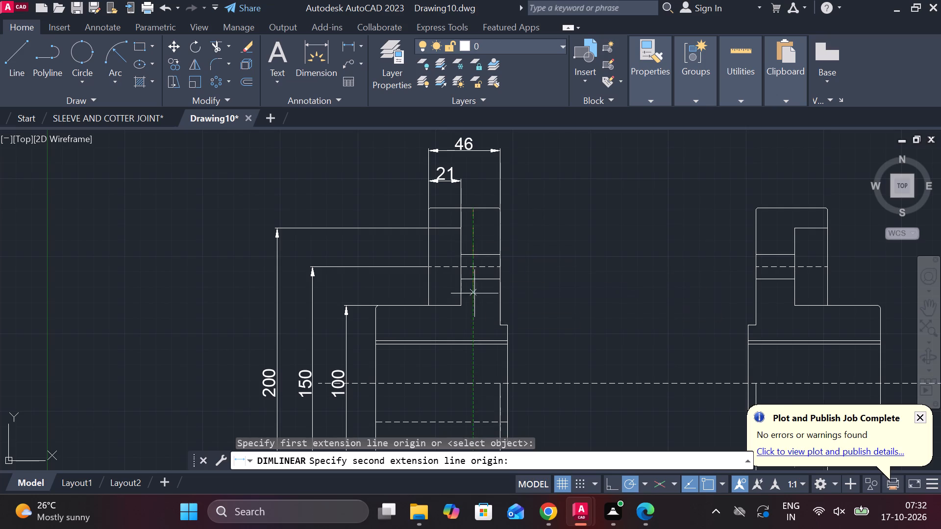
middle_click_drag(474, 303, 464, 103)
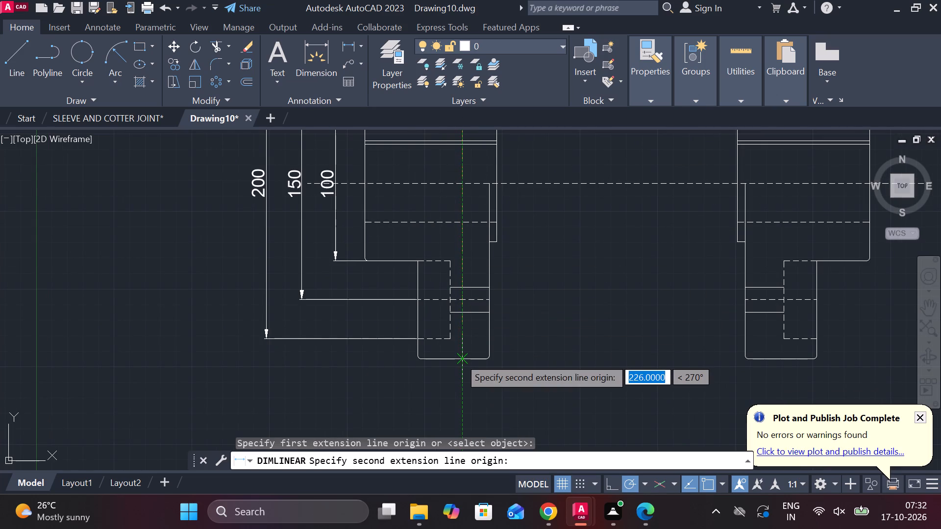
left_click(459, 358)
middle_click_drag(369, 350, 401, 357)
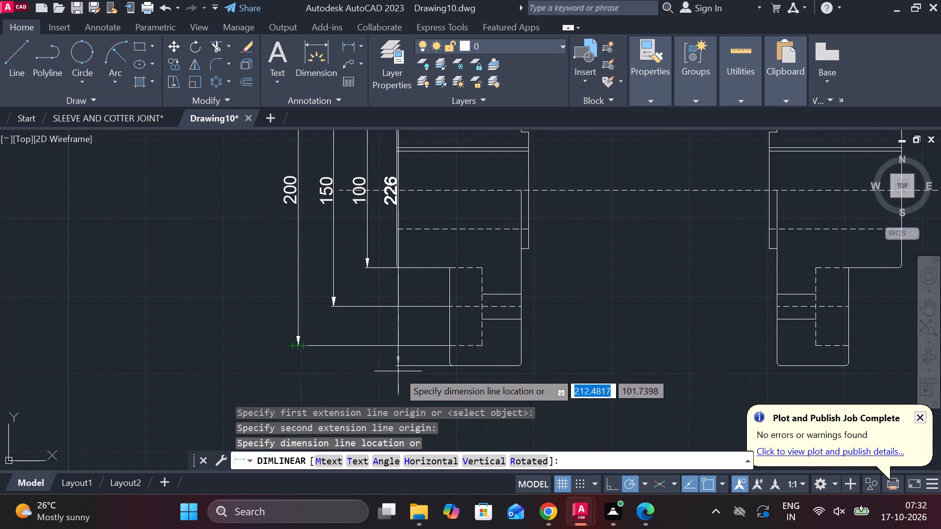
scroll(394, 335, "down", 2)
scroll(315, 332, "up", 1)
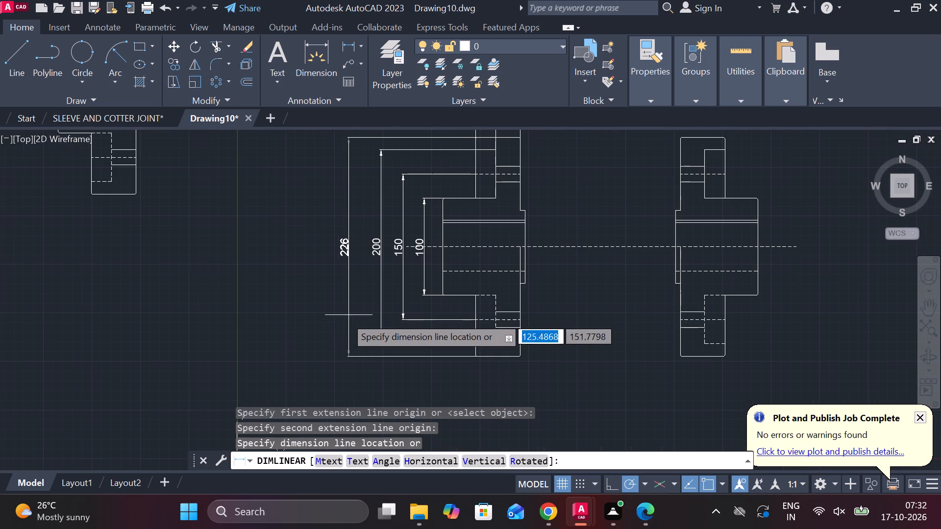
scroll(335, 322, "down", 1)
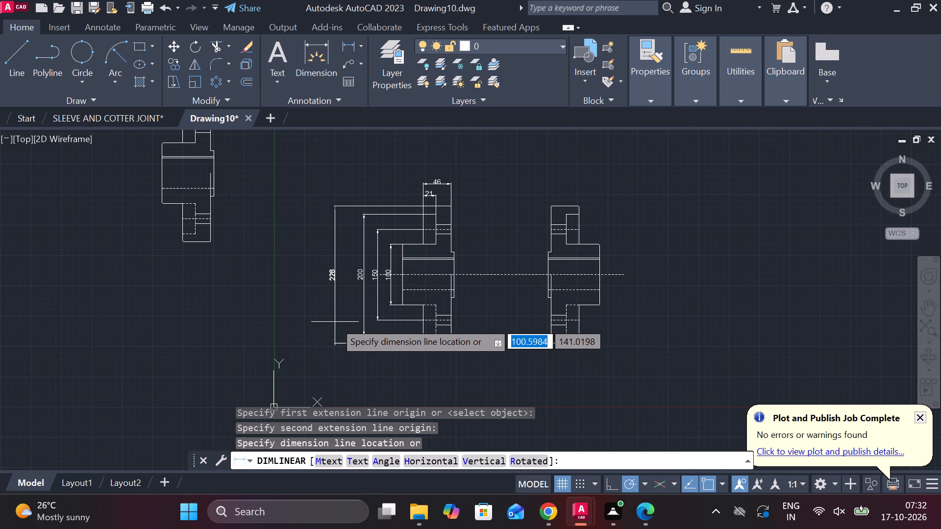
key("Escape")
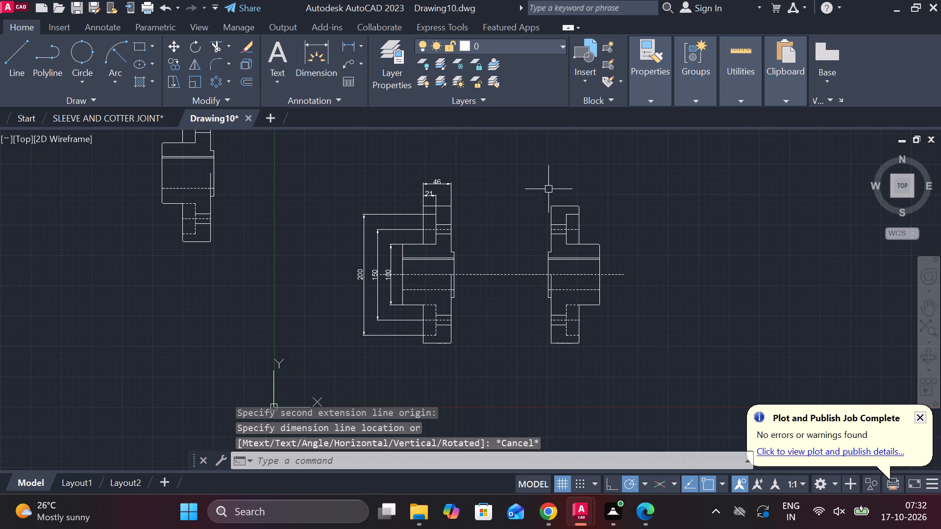
Offset the shared horizontal centre line upward by 108.
scroll(458, 231, "up", 1)
left_click(481, 301)
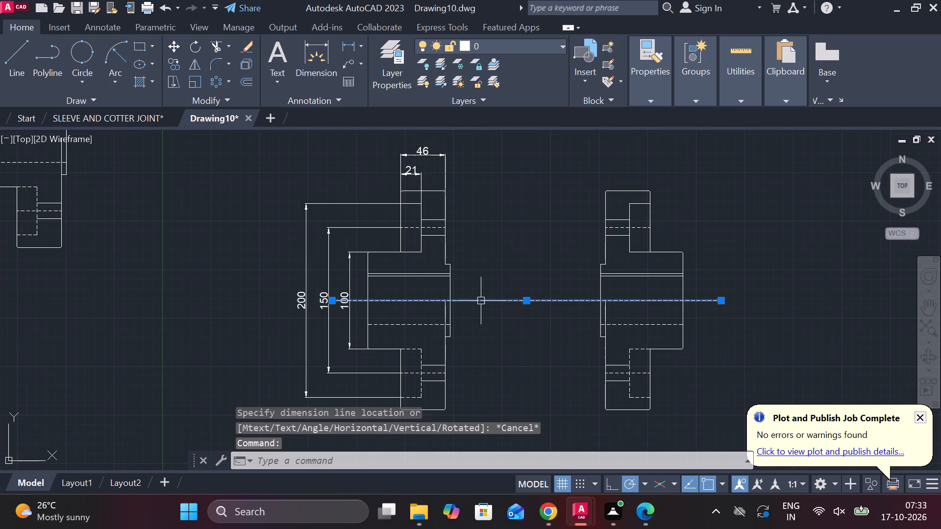
key("o")
key("Return")
key("Return")
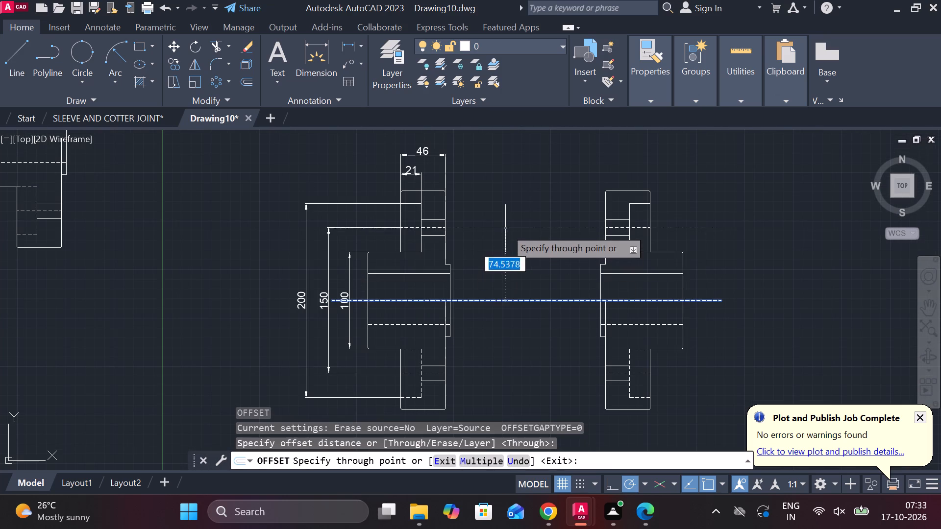
scroll(488, 194, "up", 1)
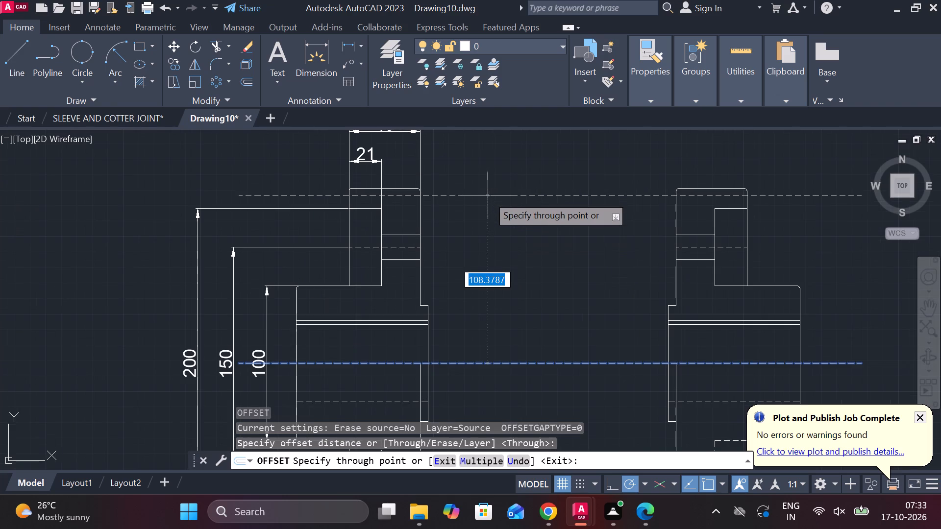
type("108")
key("Return")
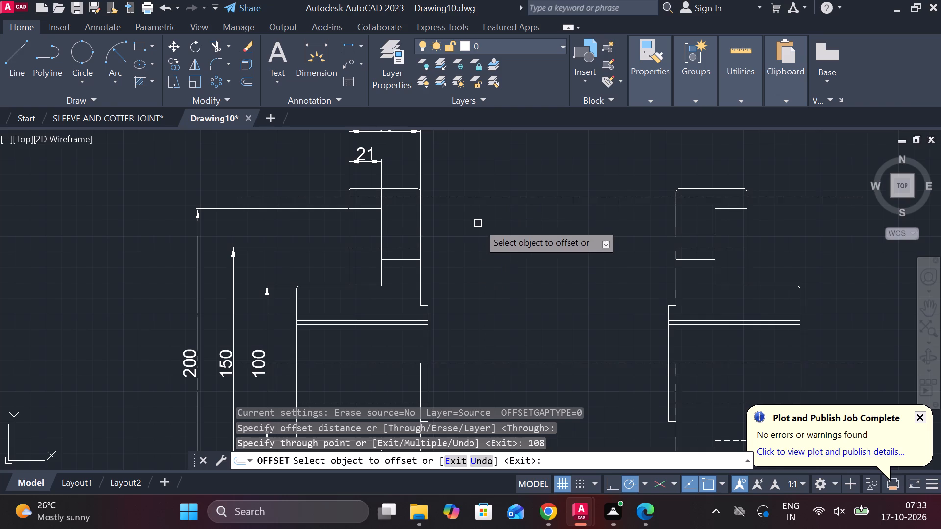
Offset the shared horizontal centre line downward by 108.
middle_click_drag(477, 223, 463, 139)
left_click(488, 278)
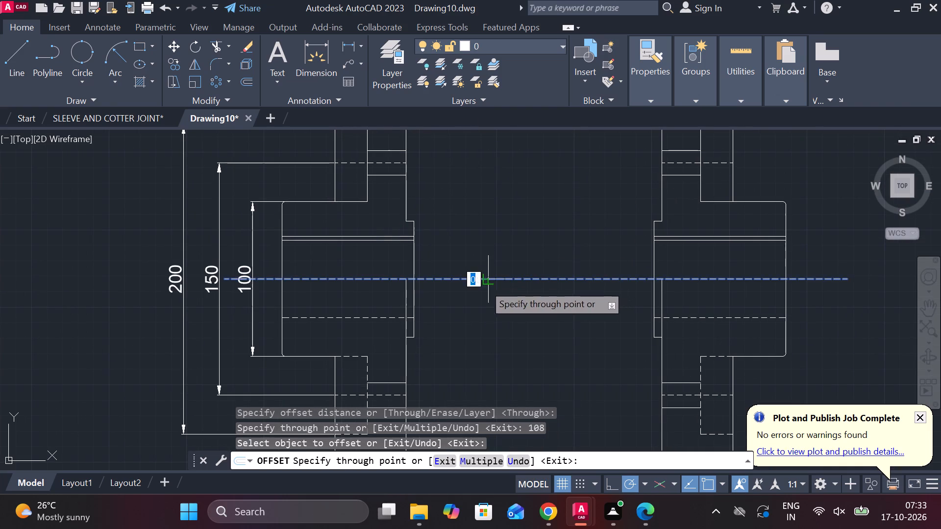
middle_click_drag(478, 303, 467, 204)
key("1")
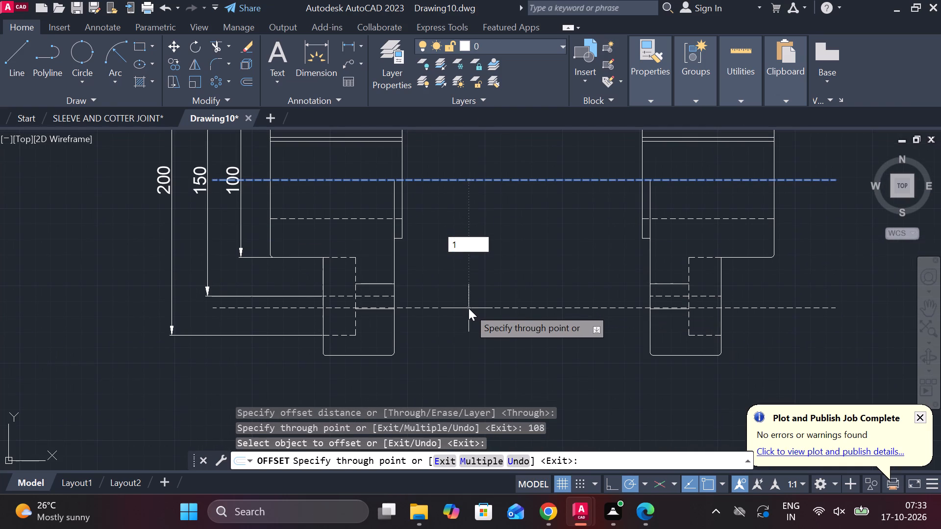
key("0")
key("8")
key("Return")
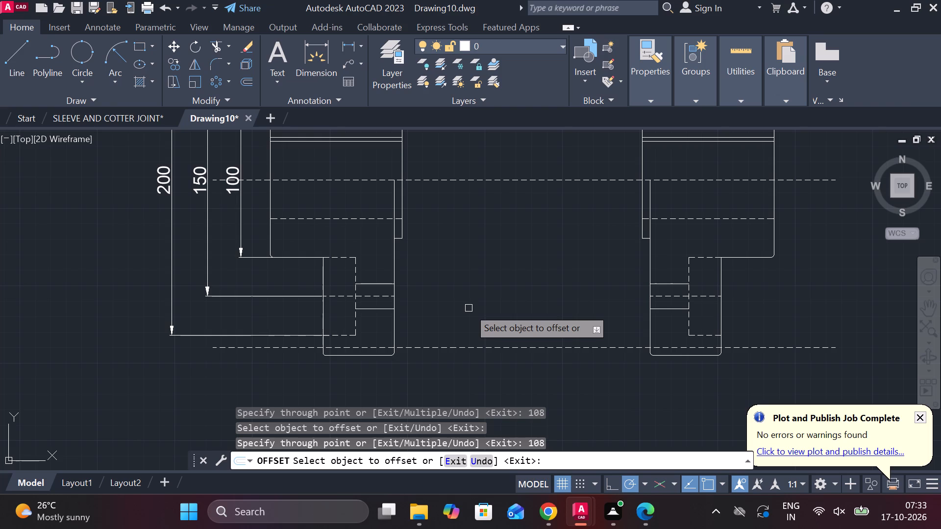
key("Escape")
Trim the upper and lower offset lines between the two parts and outside the original part's outer flange edge.
type("TR")
key("space")
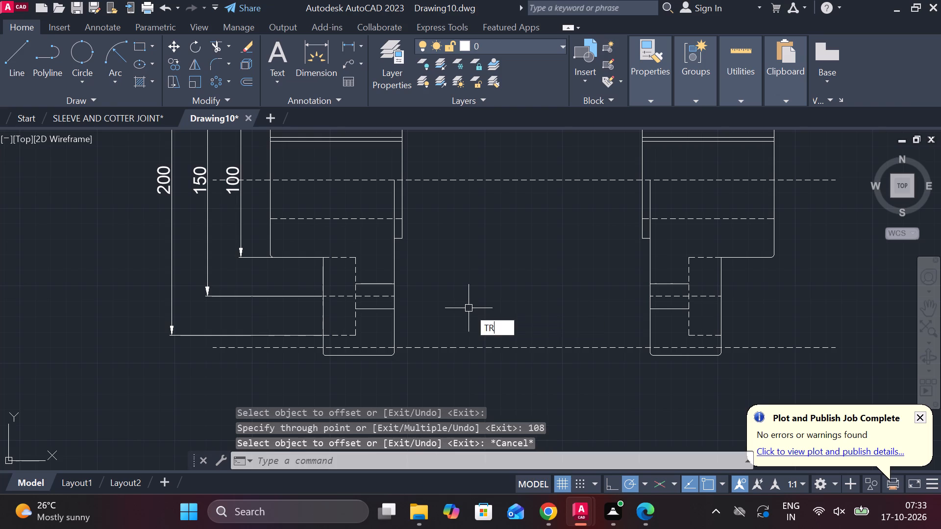
left_click_drag(470, 297, 441, 394)
middle_click_drag(346, 367, 371, 373)
left_click(275, 357)
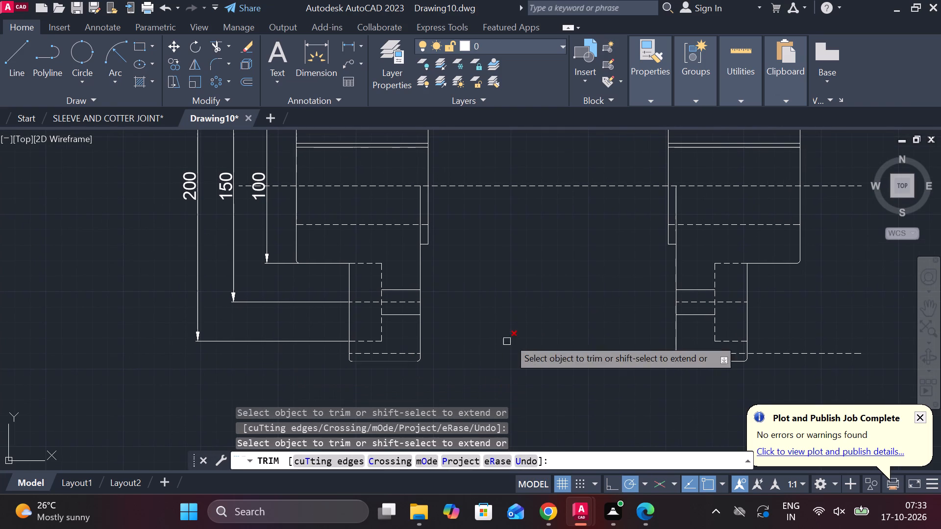
scroll(483, 305, "down", 1)
middle_click_drag(485, 303, 487, 410)
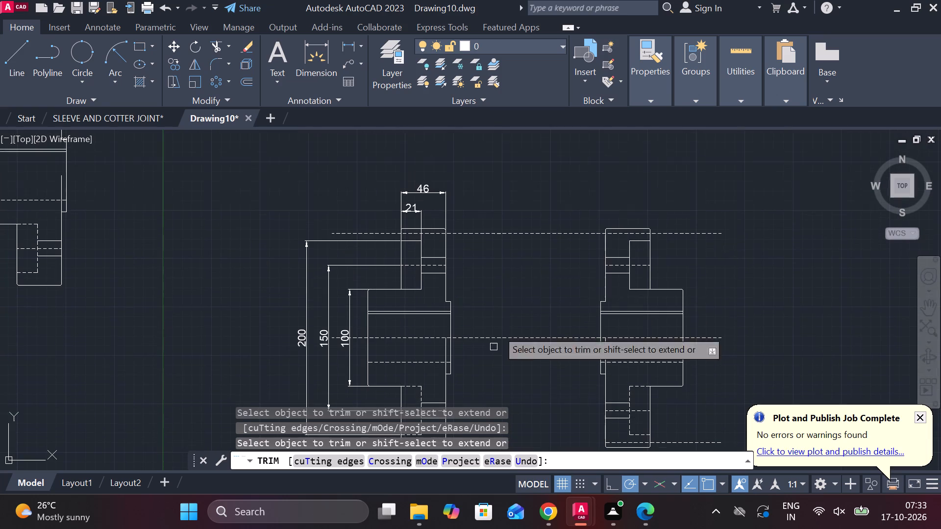
left_click_drag(495, 194, 491, 260)
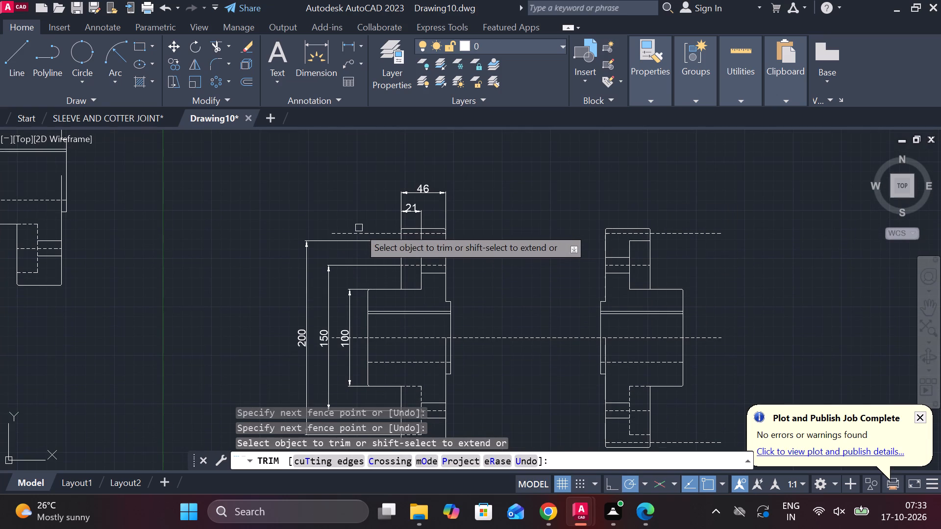
scroll(365, 228, "up", 3)
left_click_drag(365, 228, 383, 247)
left_click_drag(395, 251, 405, 256)
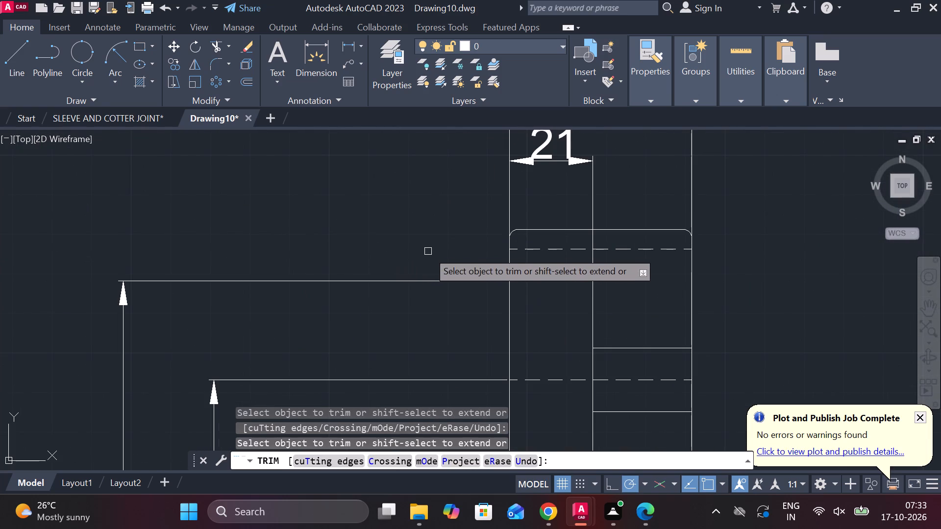
Trim away the old top edge and its two corner fillets above the upper offset line on the original part's flange.
scroll(430, 246, "up", 1)
middle_click_drag(426, 246, 388, 245)
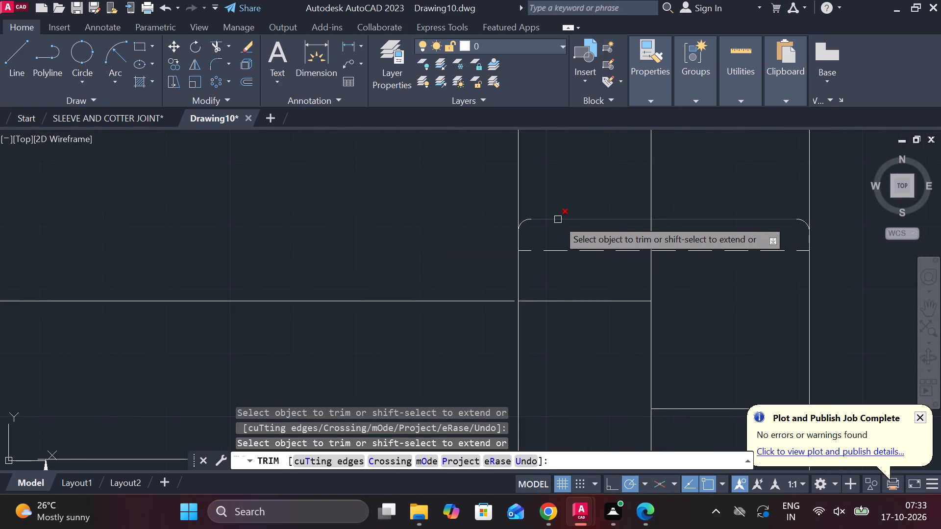
left_click(558, 219)
left_click(523, 221)
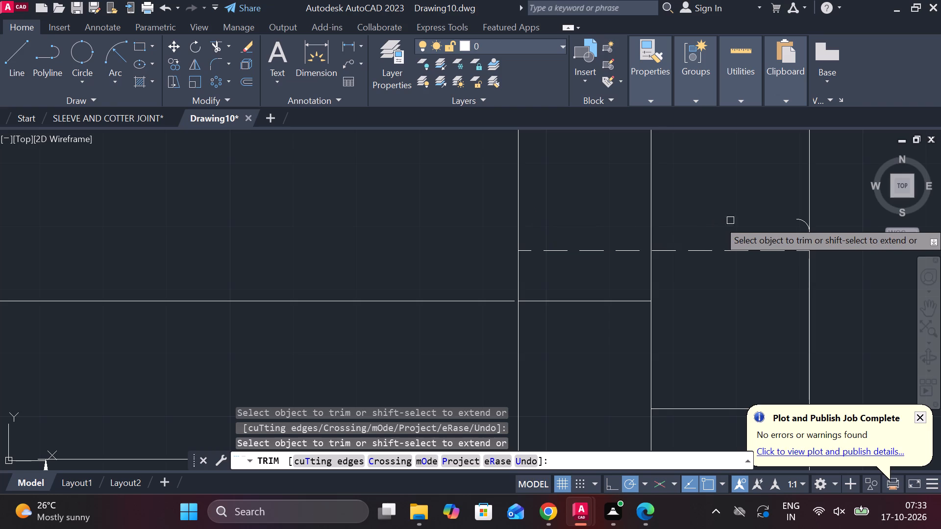
left_click(798, 222)
Trim away the old bottom edge, corner fillets and leftover stubs below the lower offset line on the original part's flange.
middle_click_drag(734, 217, 727, 217)
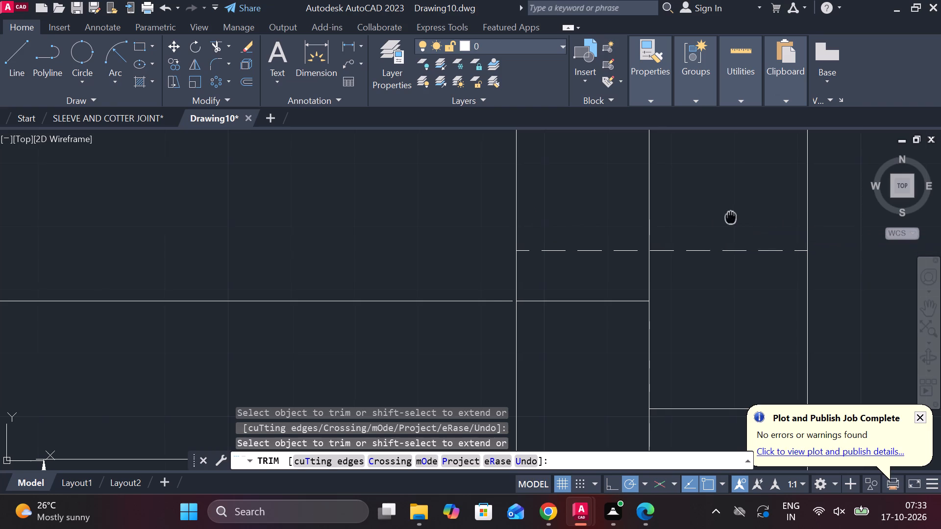
middle_click_drag(727, 217, 569, 165)
scroll(547, 165, "down", 3)
middle_click_drag(541, 403, 539, 280)
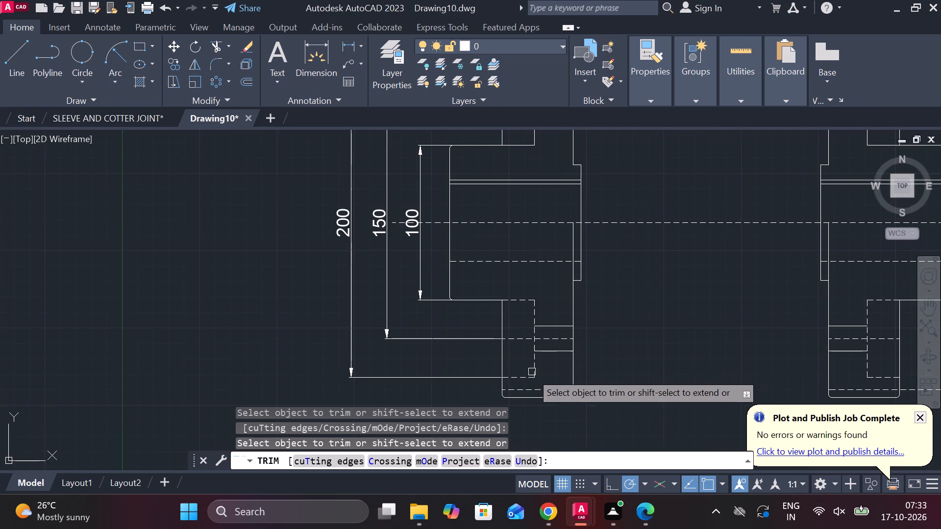
scroll(525, 390, "up", 2)
middle_click_drag(525, 390, 542, 304)
left_click(489, 316)
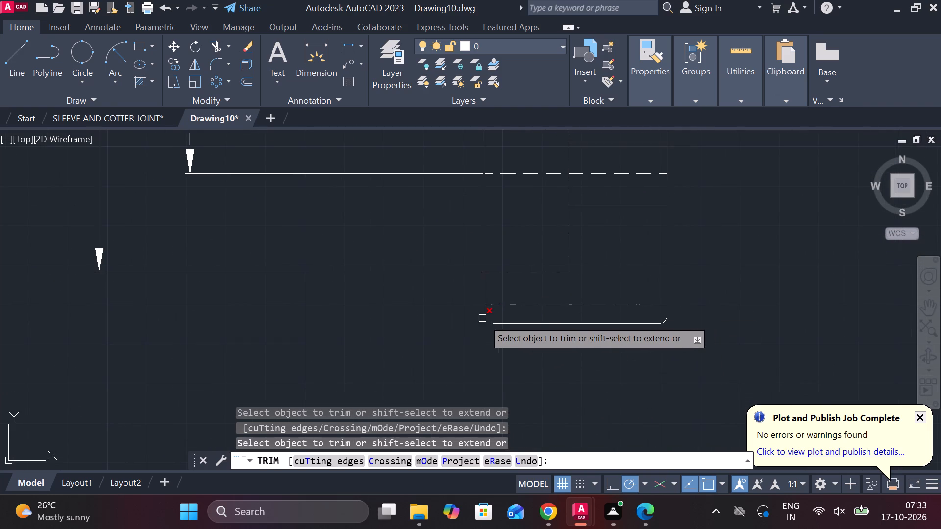
left_click(481, 318)
left_click(492, 312)
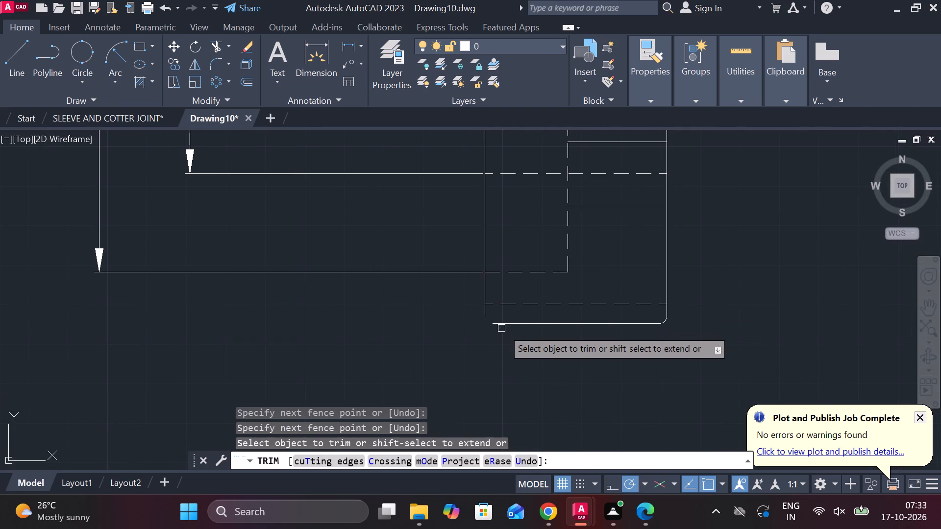
left_click(517, 325)
left_click(484, 312)
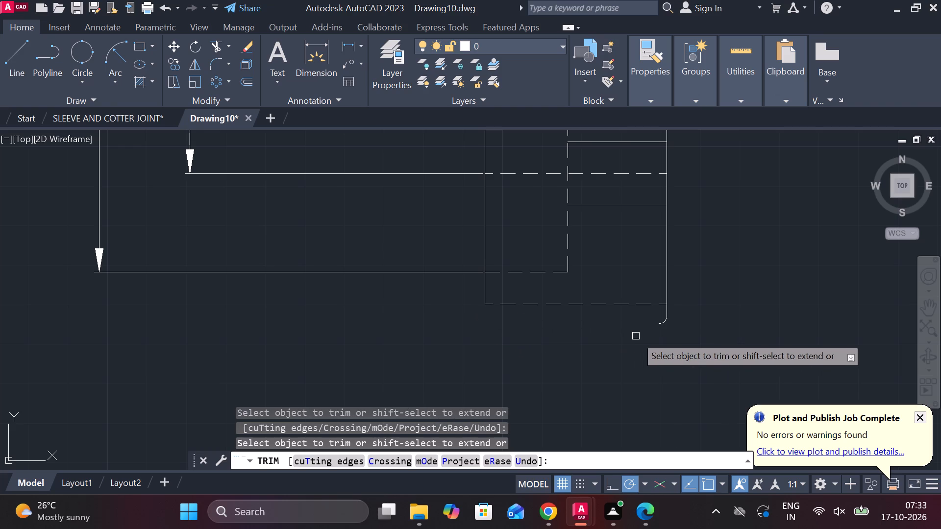
left_click(668, 322)
left_click(666, 316)
Trim the mirrored flange's old bottom edge and corner fillets below the lower offset line, plus that line's overhang beyond the flange.
scroll(666, 317, "down", 2)
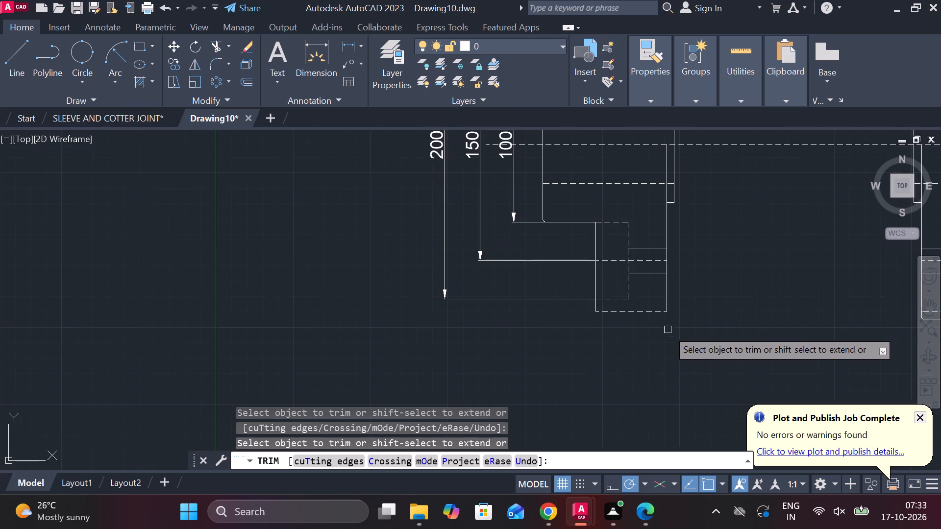
middle_click_drag(725, 334, 211, 266)
scroll(382, 234, "up", 2)
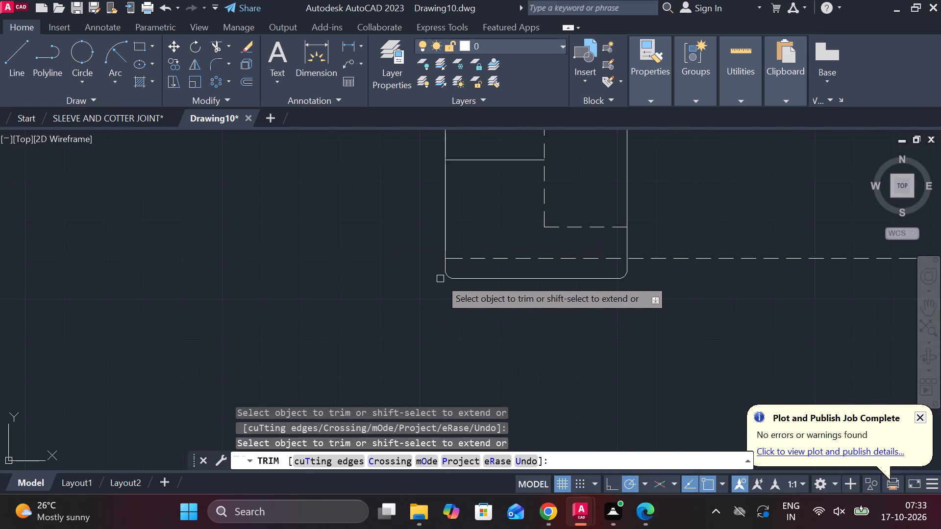
left_click(444, 274)
left_click(444, 267)
left_click(467, 283)
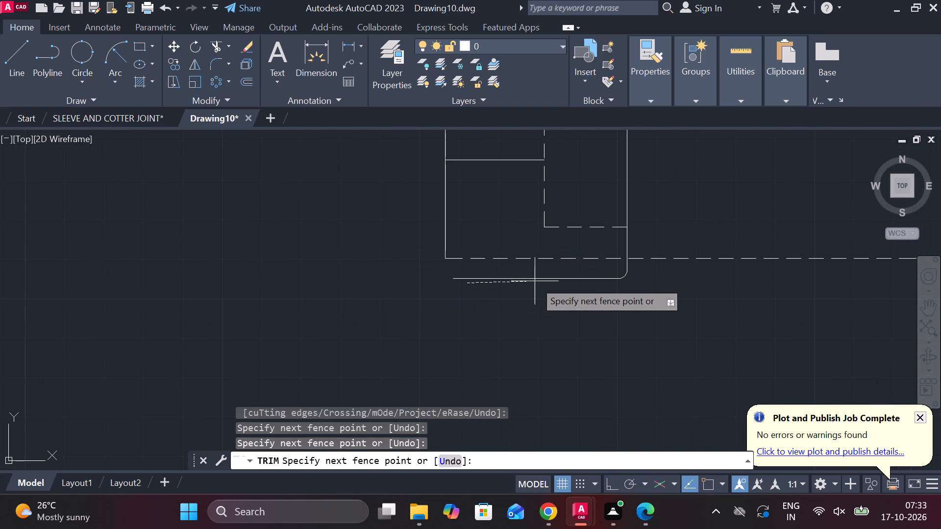
left_click(551, 275)
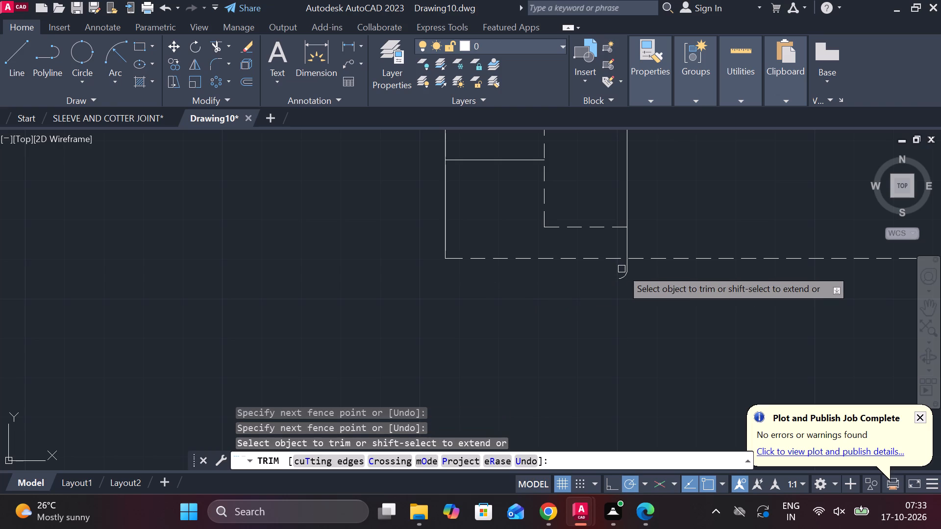
left_click(623, 278)
left_click(630, 268)
left_click(638, 261)
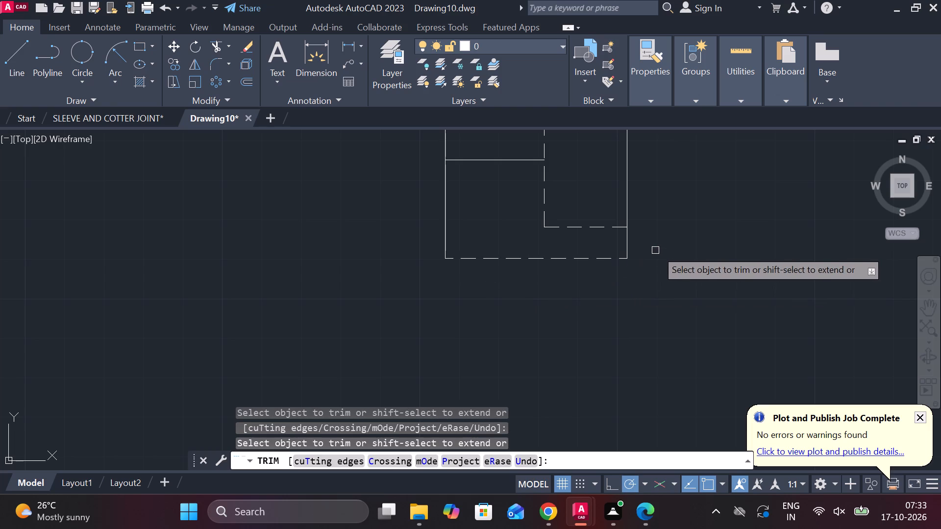
Trim the mirrored flange's old top edge and corner fillets above the upper offset line, plus that line's overhang beyond the flange.
scroll(667, 243, "down", 2)
middle_click_drag(687, 226, 584, 352)
middle_click_drag(663, 240, 594, 392)
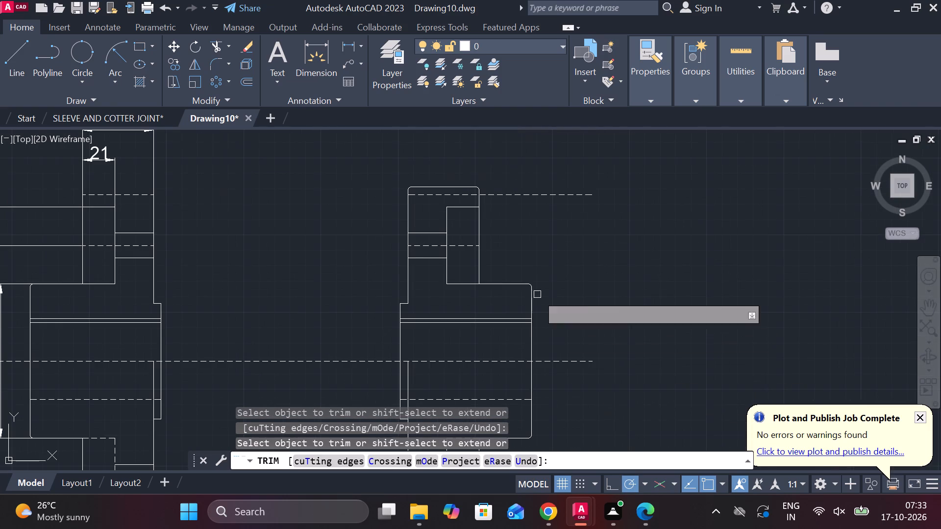
scroll(434, 165, "up", 1)
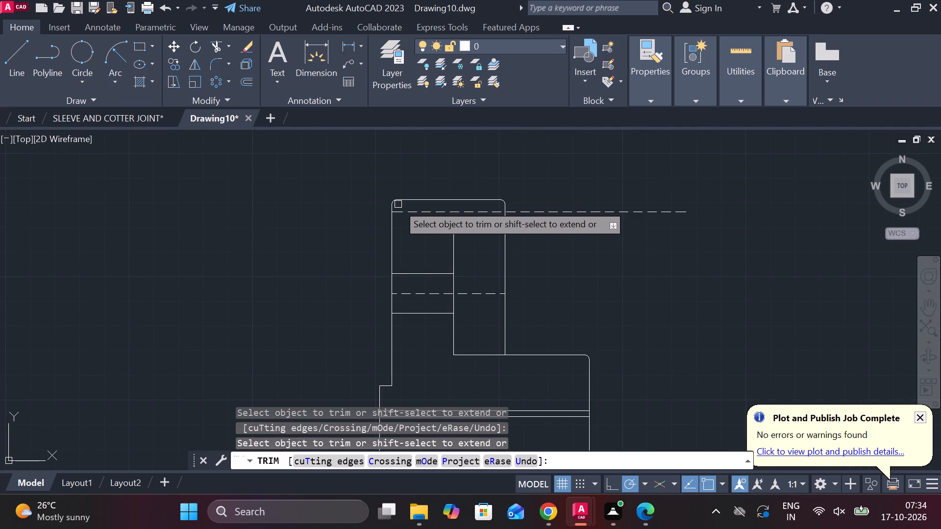
left_click(396, 201)
left_click(390, 201)
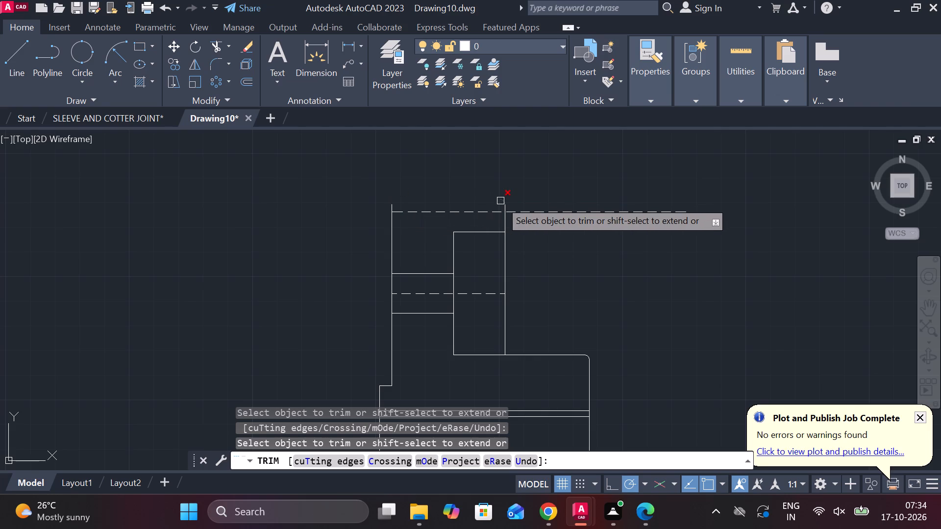
left_click(500, 201)
left_click(503, 204)
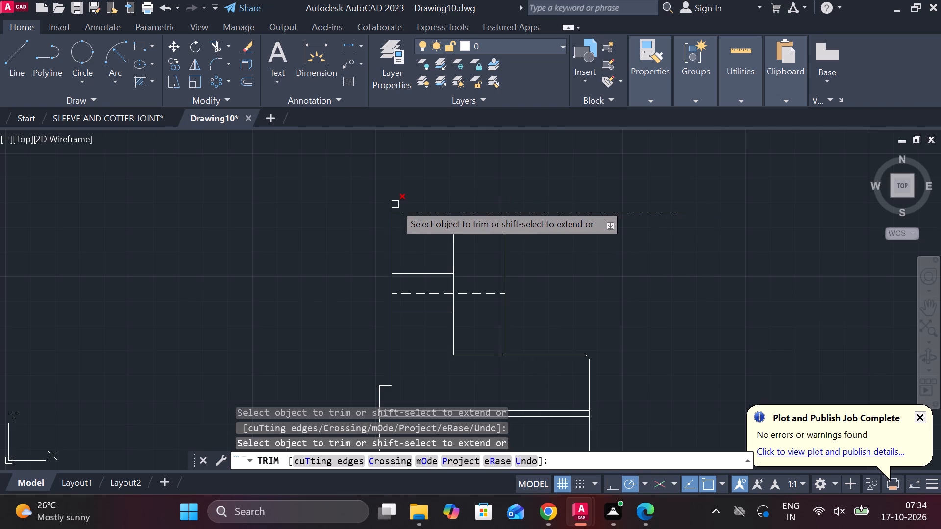
left_click(395, 204)
left_click_drag(531, 201, 542, 252)
left_click_drag(543, 255, 546, 260)
scroll(550, 262, "down", 1)
key("Escape")
Change the linetype of the four new upper and lower outer flange edges on both parts to ByLayer.
left_click(488, 231)
scroll(488, 231, "down", 3)
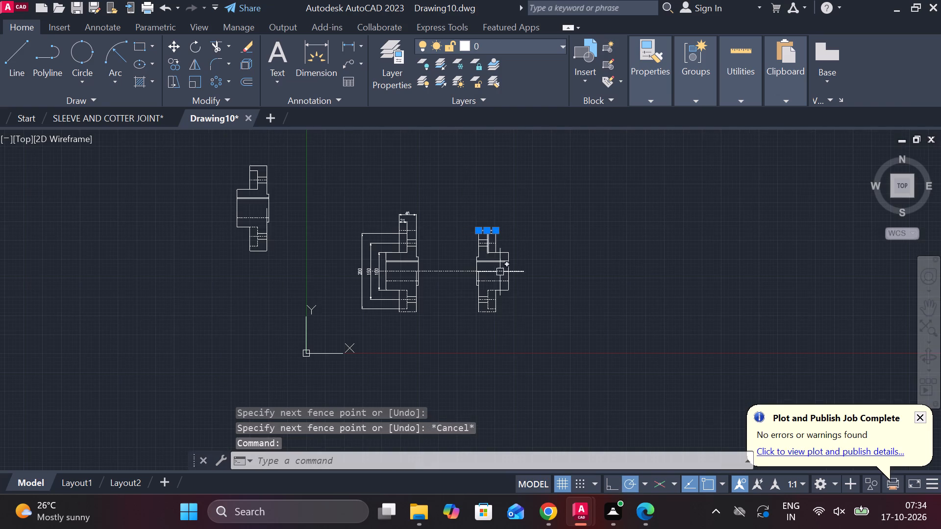
scroll(487, 311, "up", 2)
left_click(488, 315)
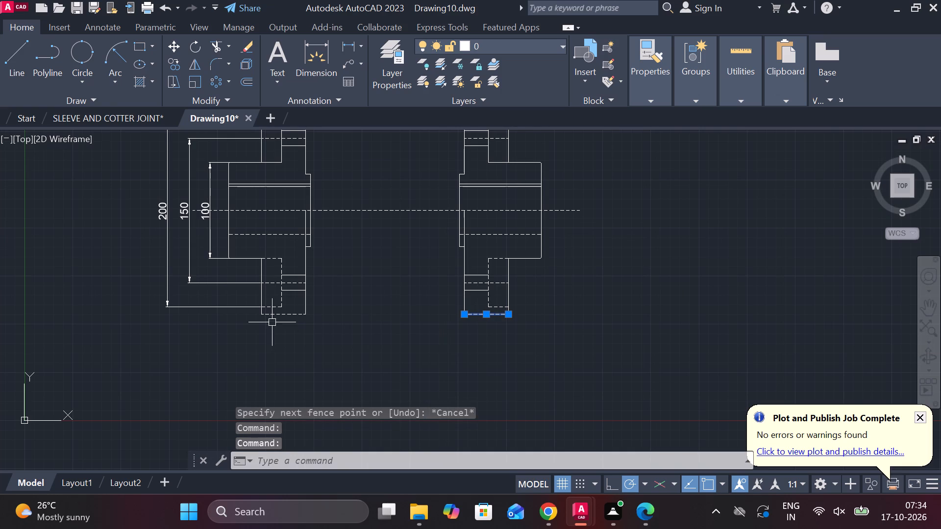
left_click(292, 314)
middle_click_drag(373, 325, 397, 384)
middle_click_drag(389, 201, 418, 290)
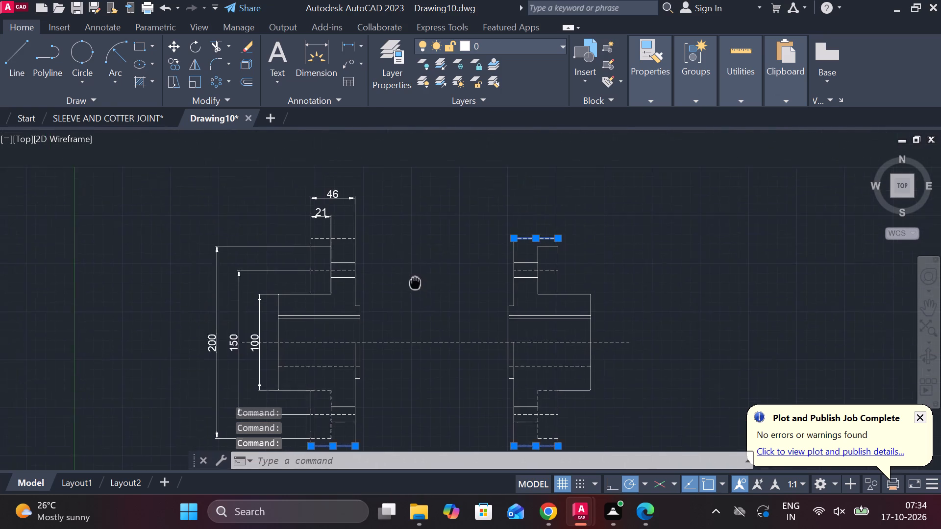
middle_click_drag(418, 290, 418, 293)
scroll(354, 224, "up", 2)
left_click(347, 308)
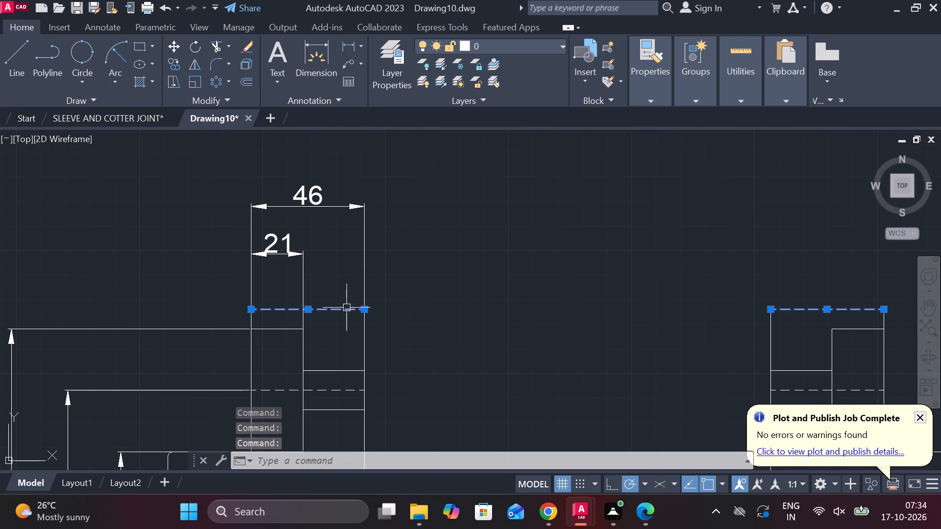
left_click(644, 106)
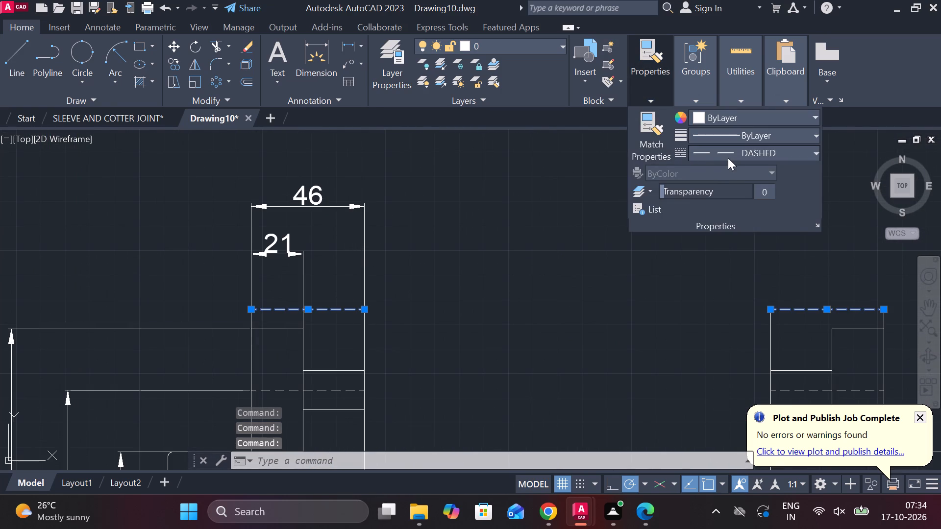
left_click(728, 158)
left_click(724, 170)
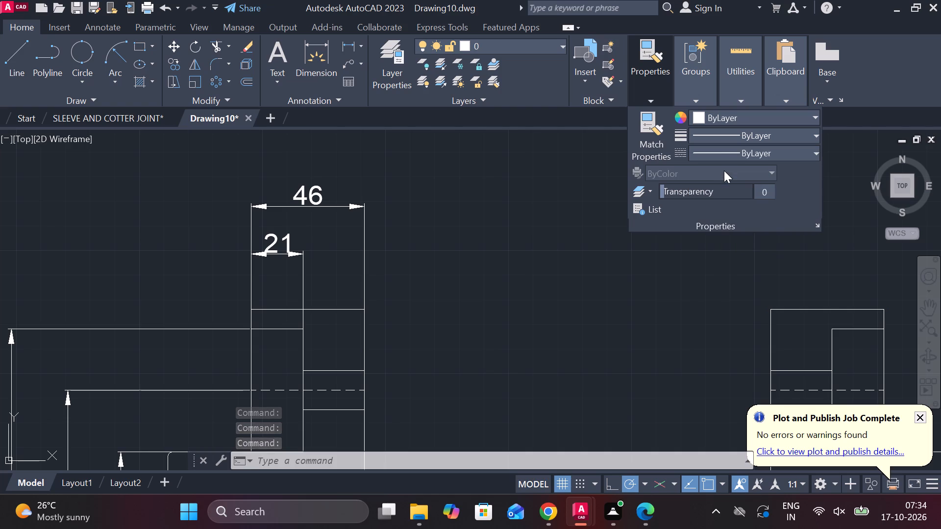
scroll(513, 252, "down", 1)
key("Escape")
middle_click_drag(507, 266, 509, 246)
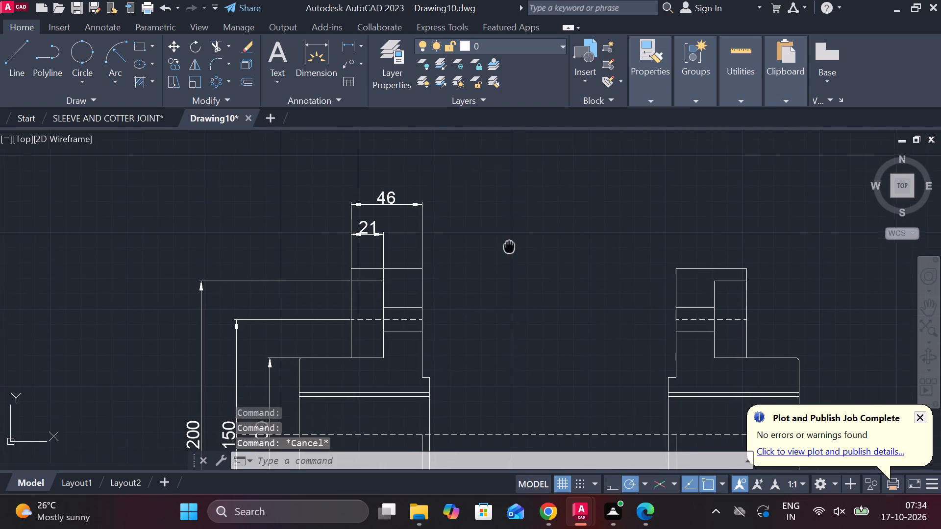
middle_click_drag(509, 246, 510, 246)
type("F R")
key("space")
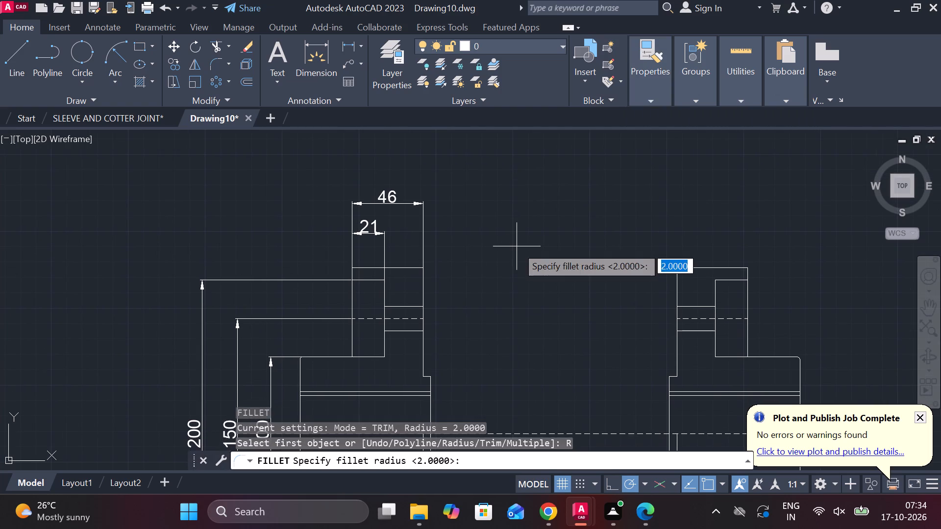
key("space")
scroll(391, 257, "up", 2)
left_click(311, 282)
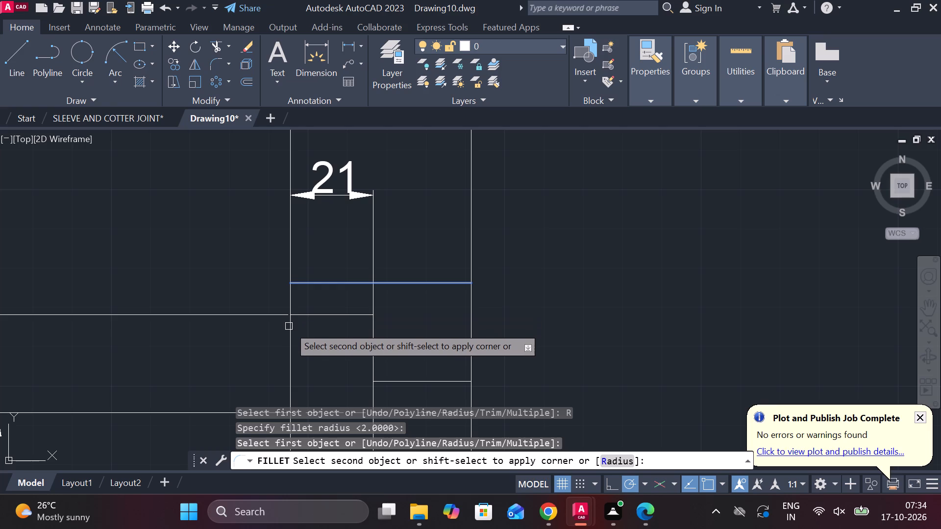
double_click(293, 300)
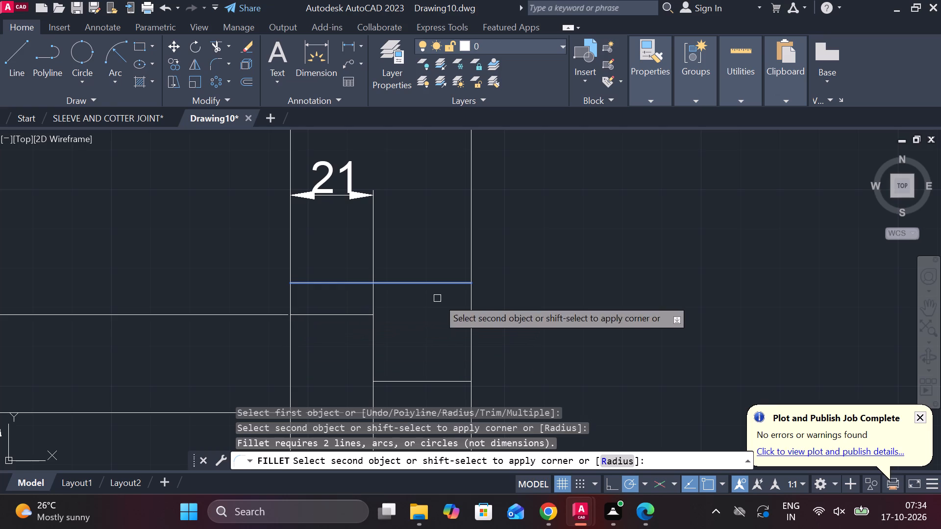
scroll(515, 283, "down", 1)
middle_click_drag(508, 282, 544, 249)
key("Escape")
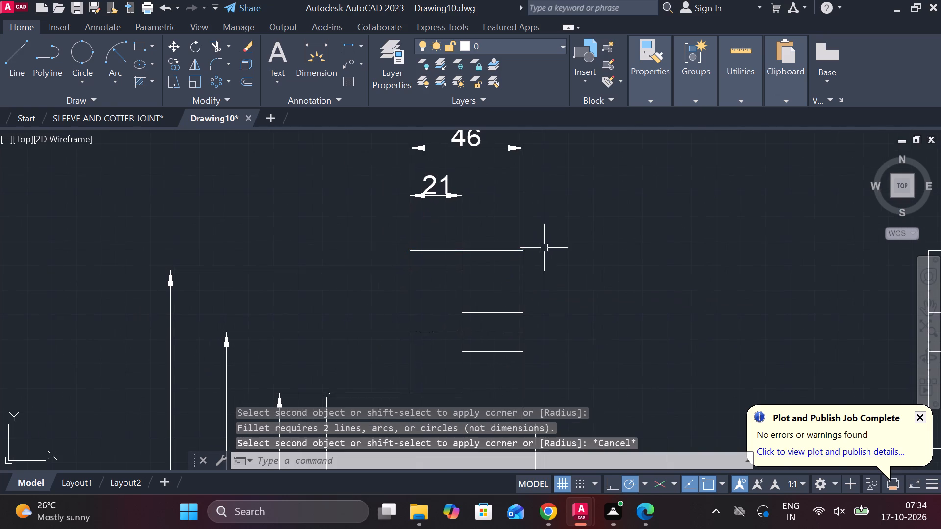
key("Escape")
Fillet the two upper outer corners of the original part's flange with radius 2.
type("F R")
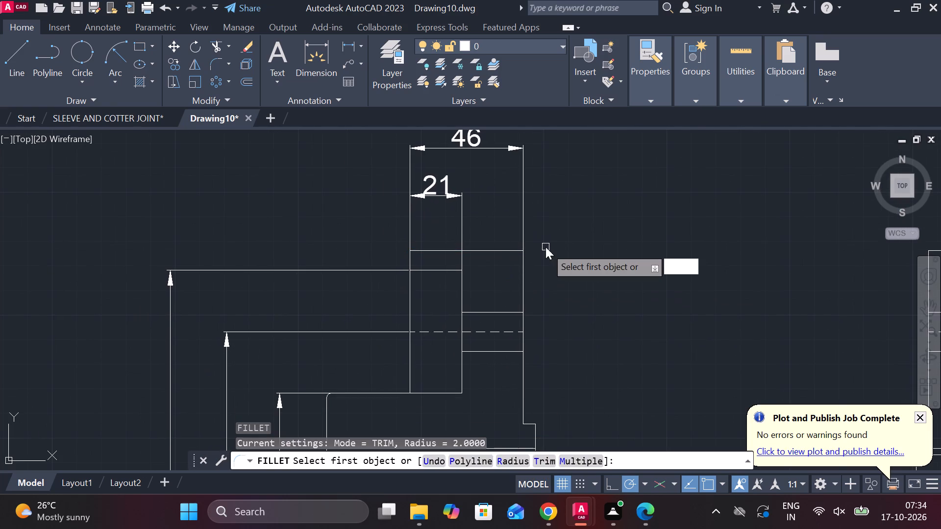
key("space")
key("space")
left_click(505, 253)
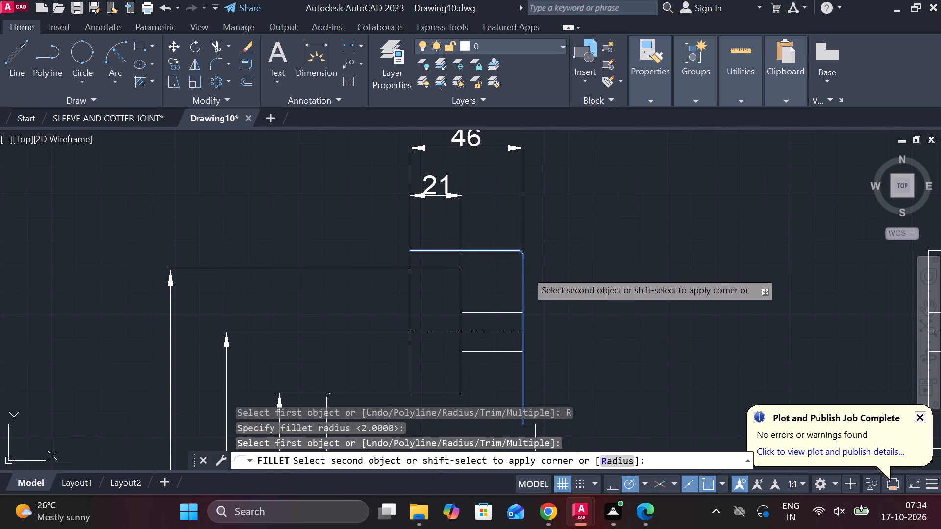
left_click(526, 270)
key("space")
left_click(427, 249)
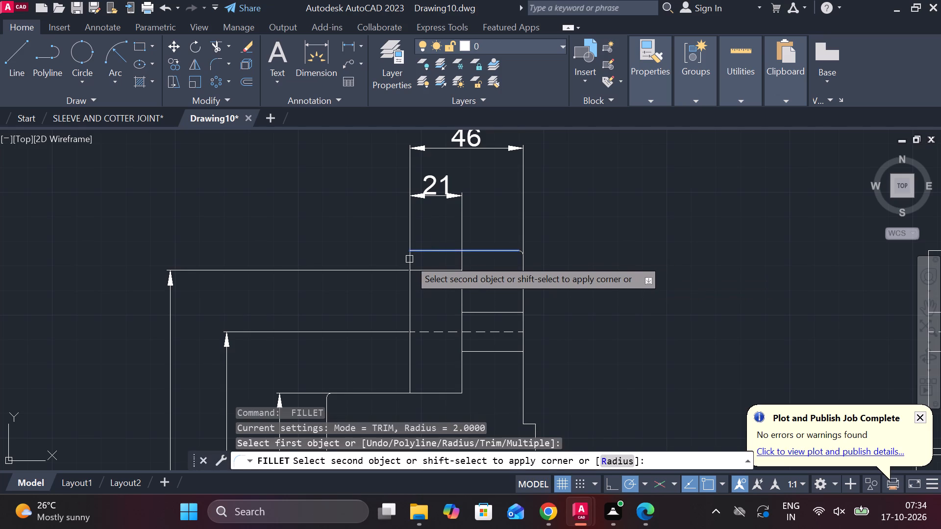
left_click(409, 259)
left_click(408, 309)
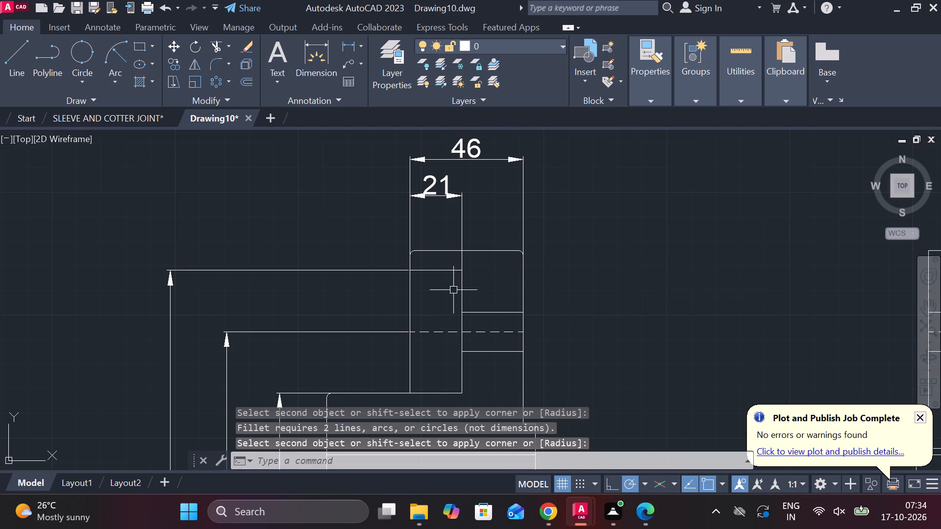
Fillet the two lower outer corners of the original part's flange with radius 2.
scroll(557, 282, "down", 2)
middle_click_drag(559, 288, 544, 166)
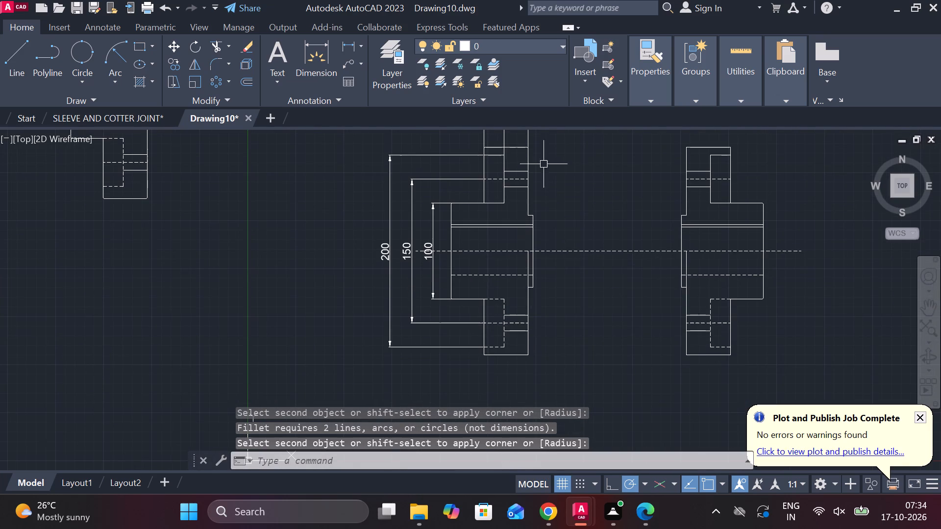
scroll(543, 353, "up", 2)
key("space")
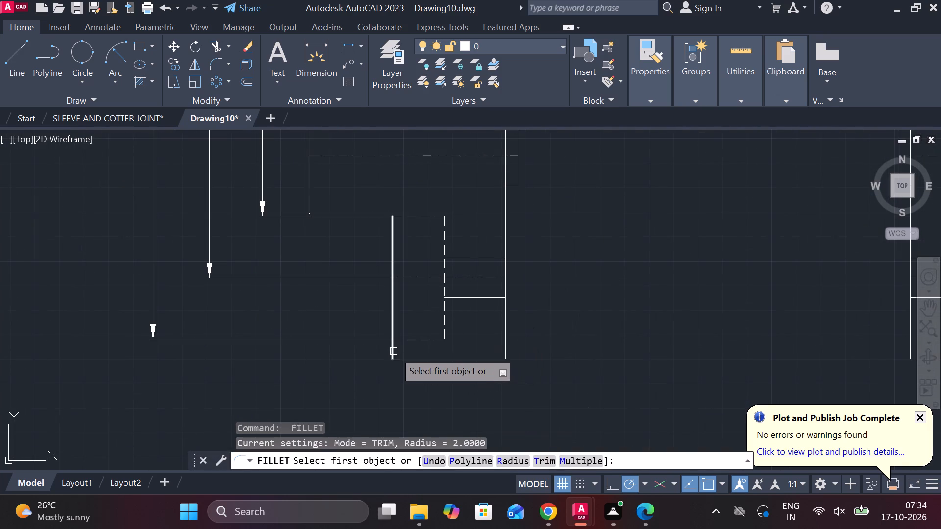
left_click(394, 350)
left_click(404, 359)
key("space")
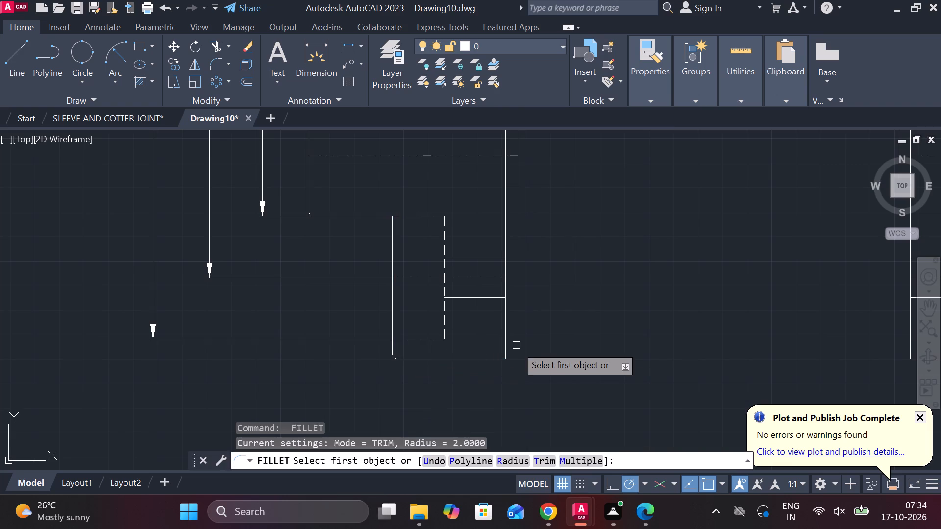
left_click(507, 339)
left_click(497, 359)
scroll(611, 327, "down", 1)
middle_click_drag(615, 326, 534, 308)
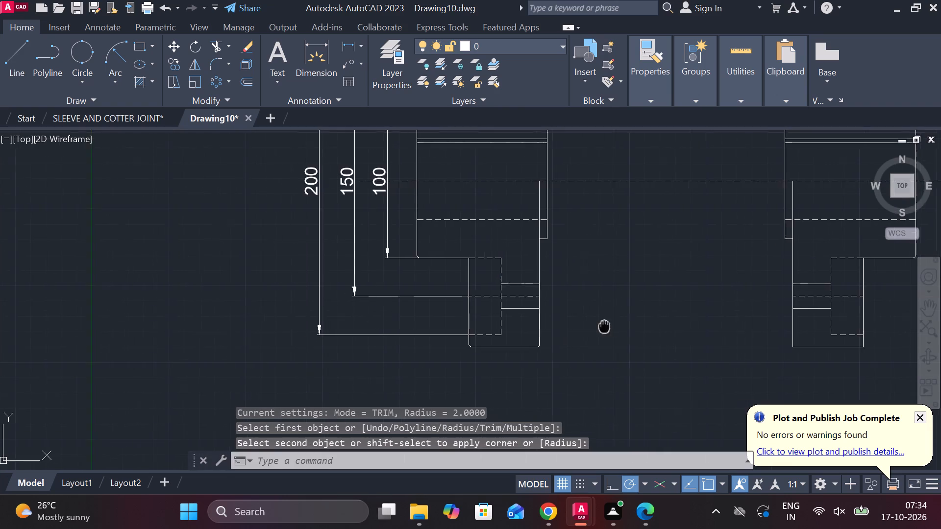
Fillet the two lower outer corners of the mirrored part's flange with radius 2.
middle_click_drag(534, 308, 363, 270)
scroll(535, 284, "up", 2)
key("space")
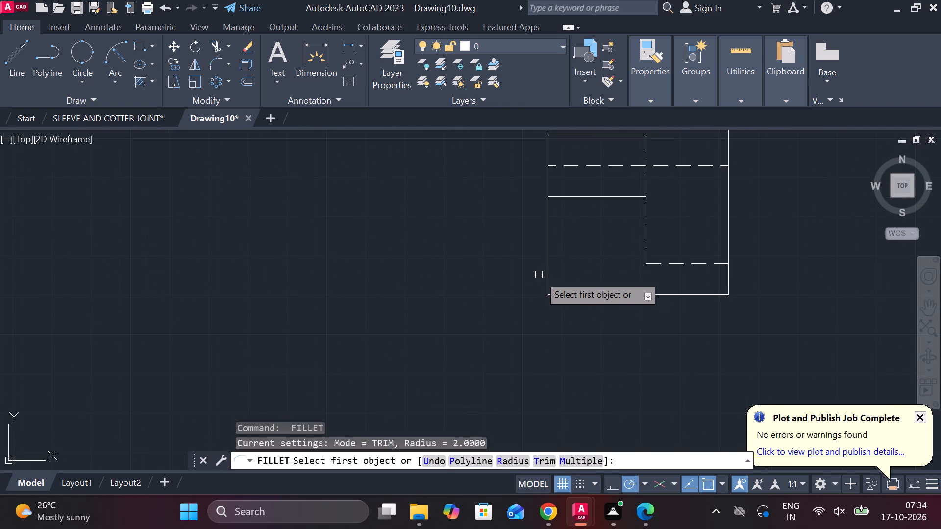
left_click(545, 271)
left_click(554, 293)
middle_click_drag(554, 295, 438, 333)
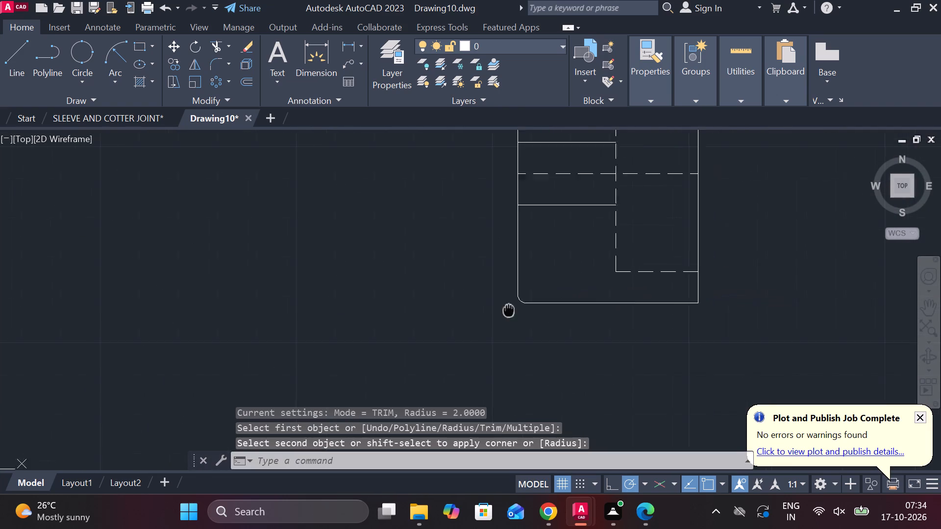
middle_click_drag(438, 333, 400, 345)
scroll(525, 340, "up", 1)
left_click(607, 317)
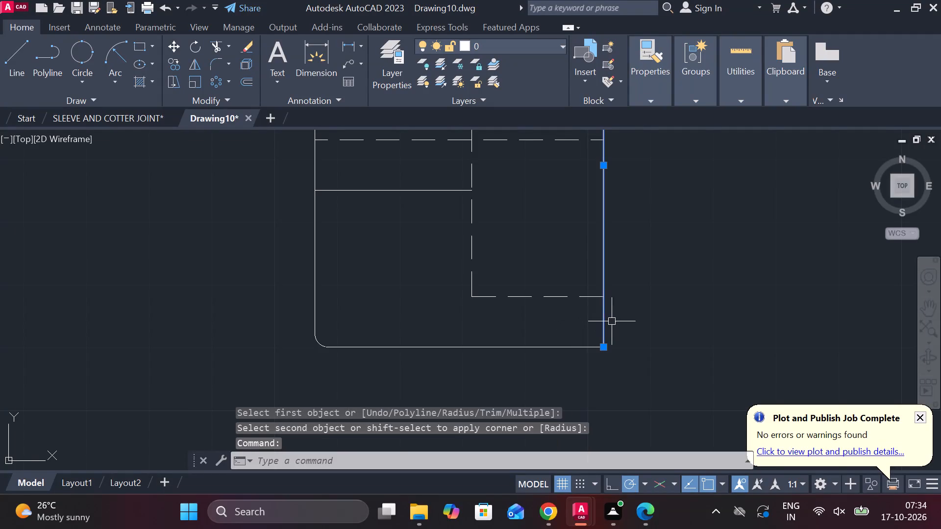
key("Escape")
key("space")
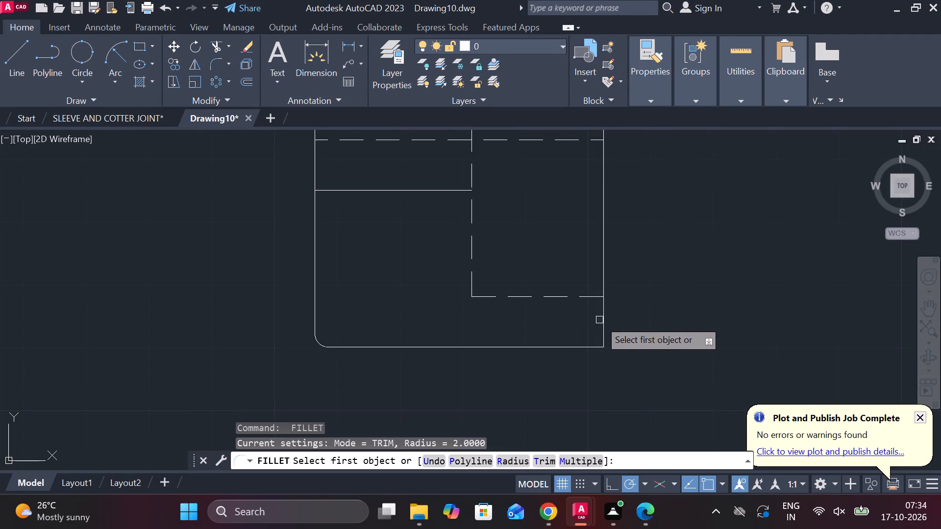
left_click(601, 318)
left_click(591, 359)
left_click(594, 346)
Fillet the two upper outer corners of the mirrored part's flange with radius 2.
scroll(632, 299, "down", 3)
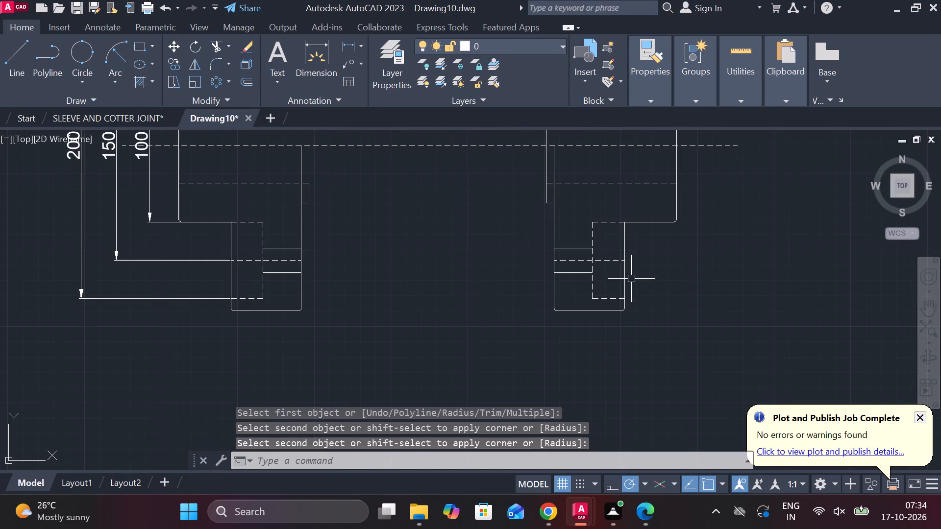
middle_click_drag(457, 196, 349, 384)
scroll(461, 163, "up", 2)
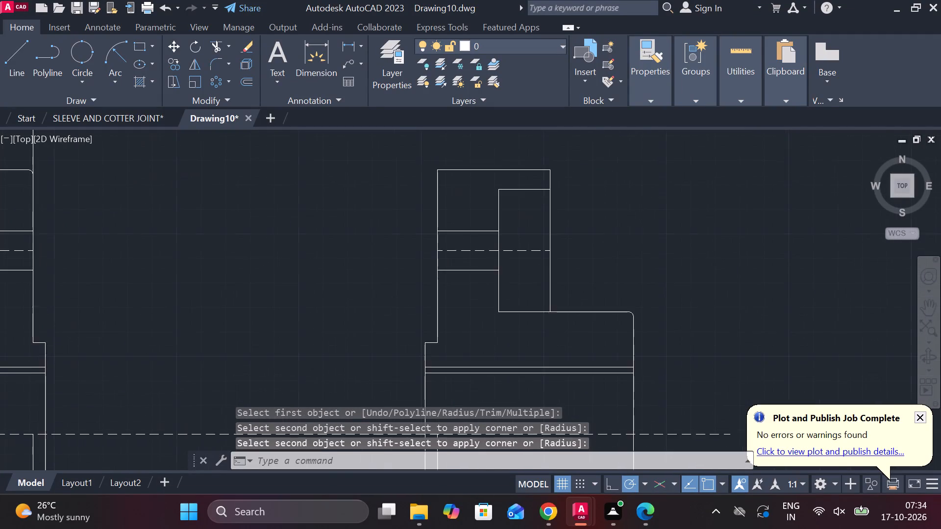
key("space")
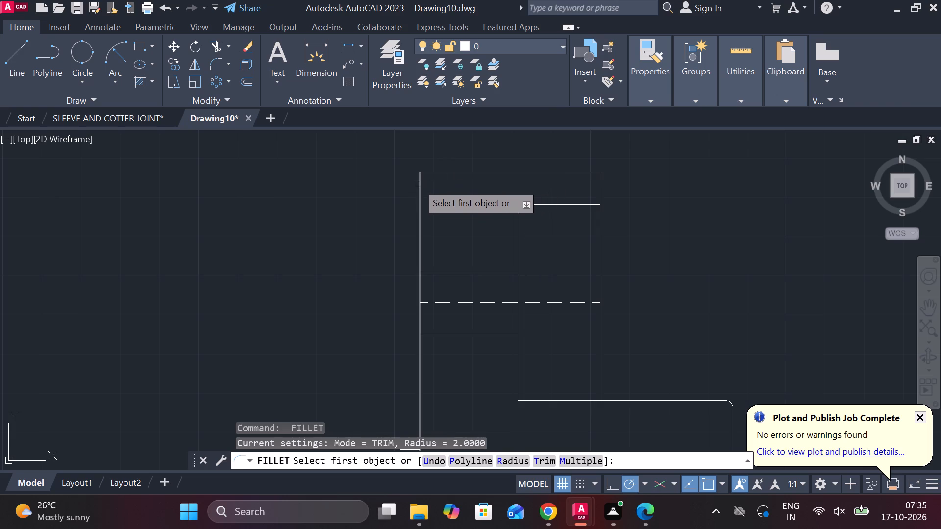
left_click(428, 175)
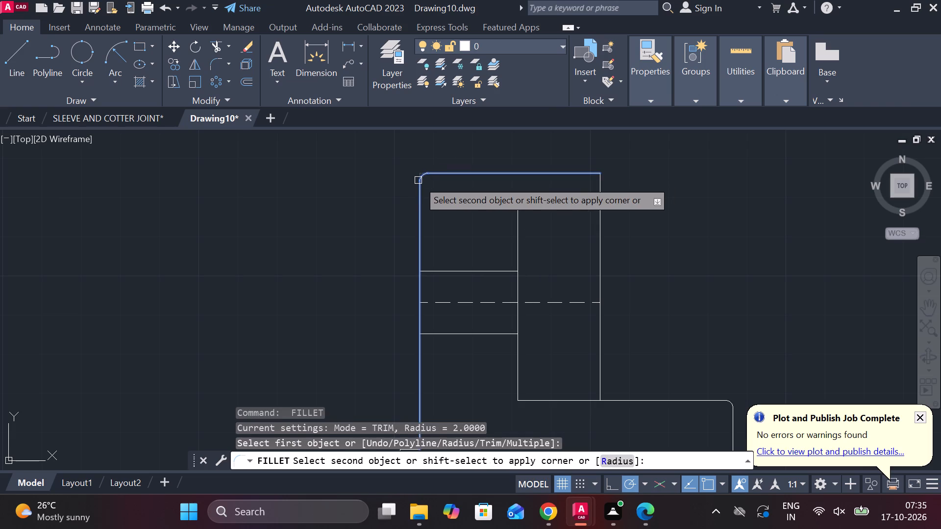
left_click(418, 180)
middle_click_drag(536, 168, 442, 207)
scroll(498, 206, "up", 2)
key("space")
left_click(505, 224)
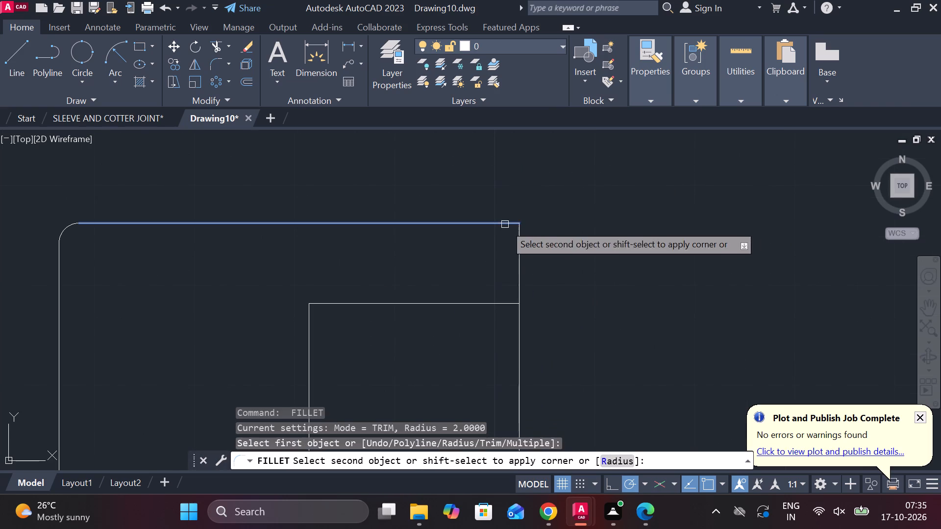
left_click(520, 232)
Erase the separate undimensioned copy of the flanged part that stands apart from the original and mirrored pair.
scroll(520, 232, "down", 5)
scroll(422, 220, "down", 1)
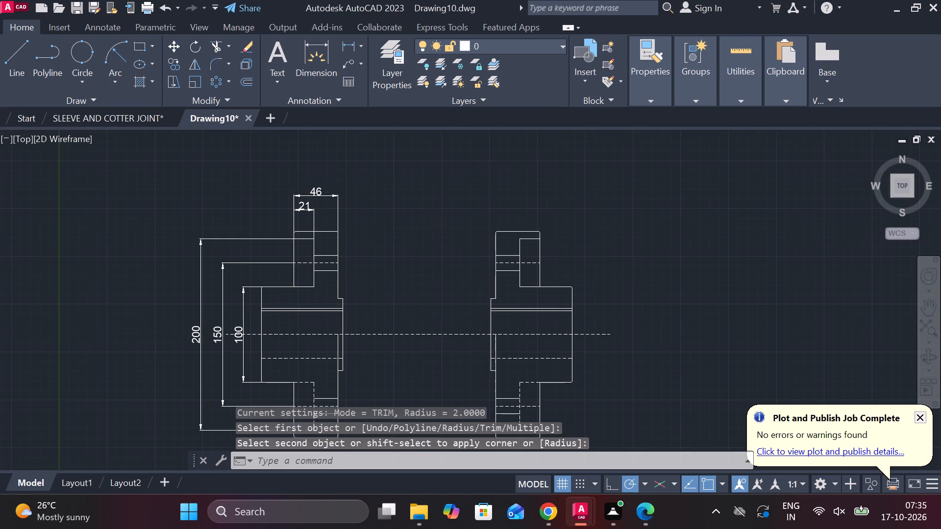
scroll(422, 220, "down", 1)
middle_click_drag(386, 236, 550, 238)
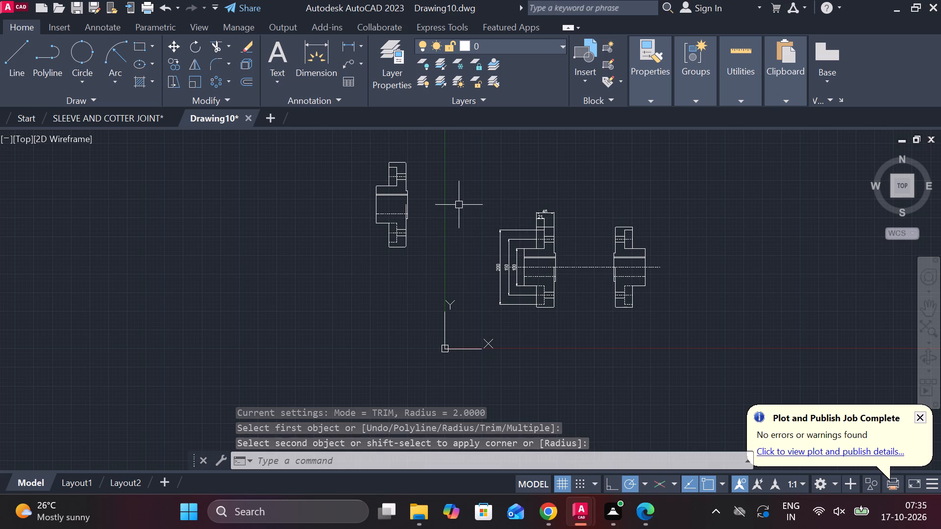
scroll(459, 205, "up", 1)
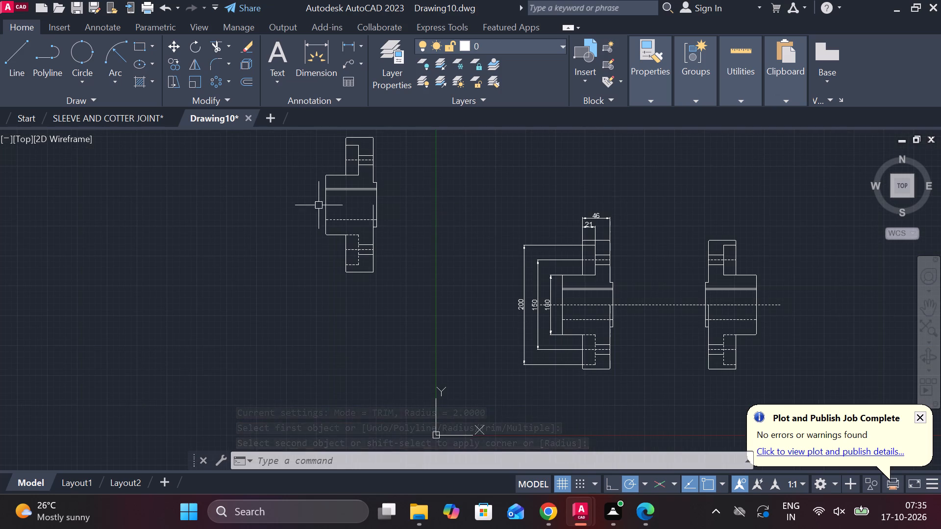
left_click(314, 128)
middle_click_drag(406, 251, 409, 280)
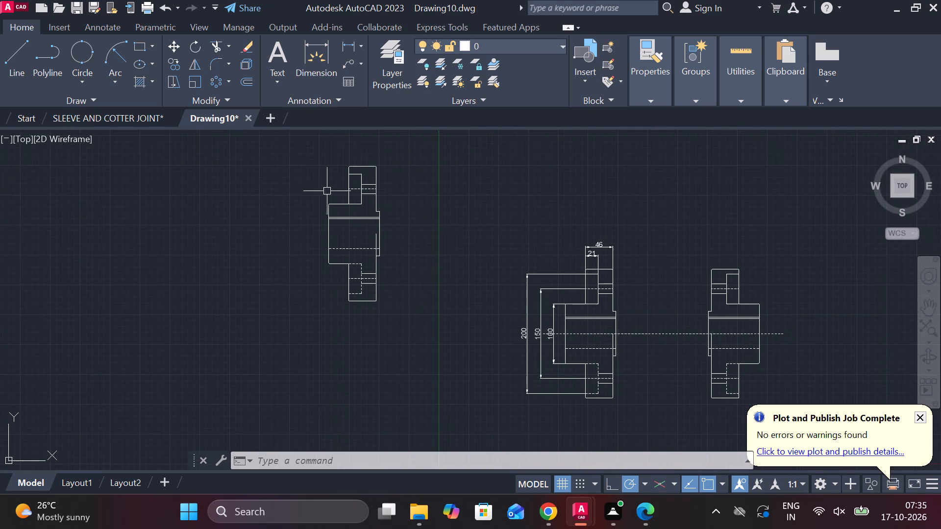
left_click(309, 141)
left_click(399, 347)
type("E")
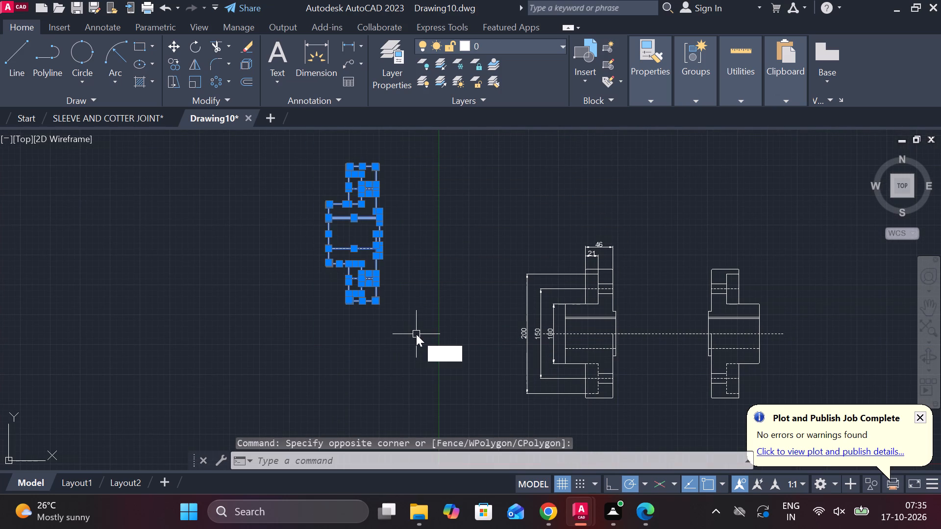
key("space")
Copy the original flanged part with its enclosed dimensions about 464 units away at 160°, into the empty area.
middle_click_drag(452, 301, 389, 225)
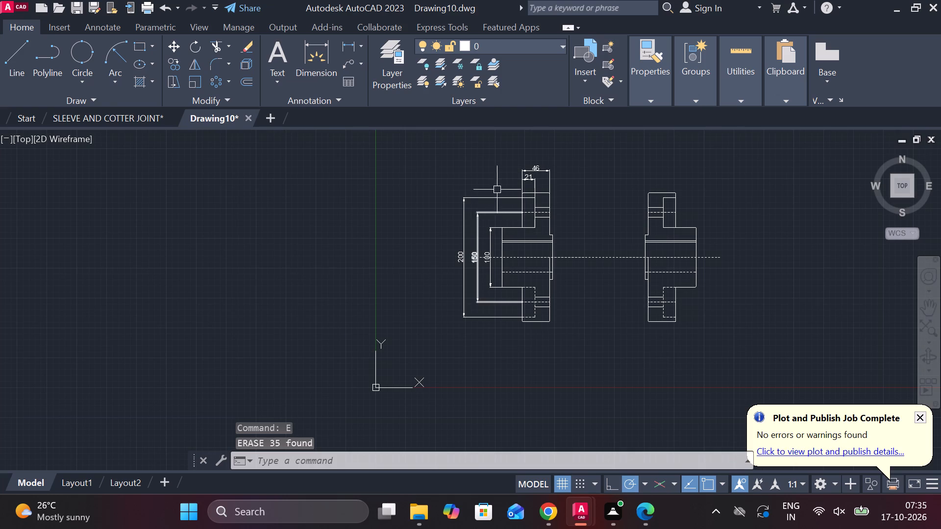
left_click(458, 166)
left_click(573, 352)
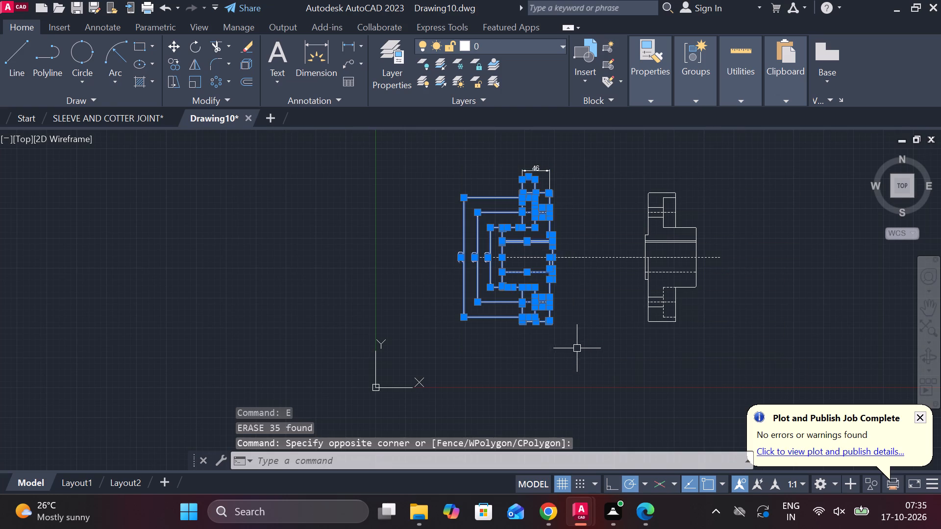
type("CO")
key("Return")
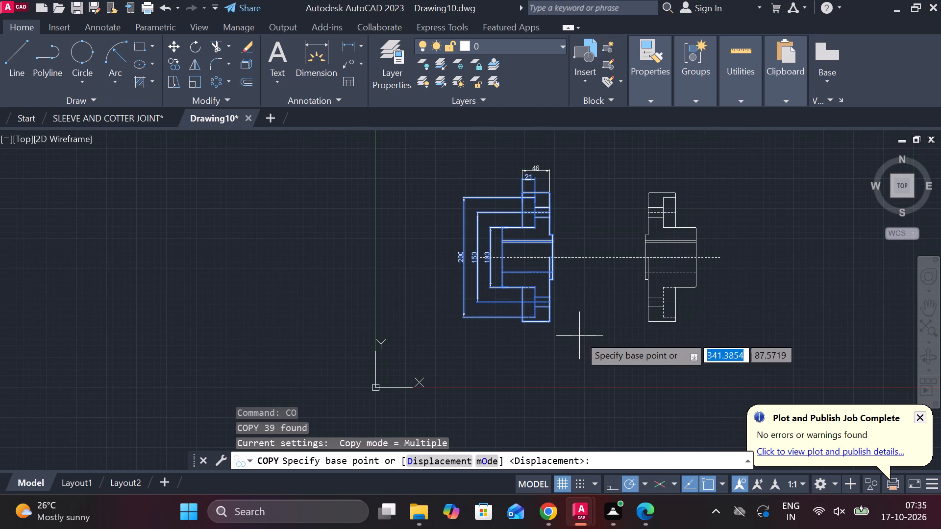
left_click(579, 335)
middle_click_drag(356, 297, 455, 382)
left_click(418, 326)
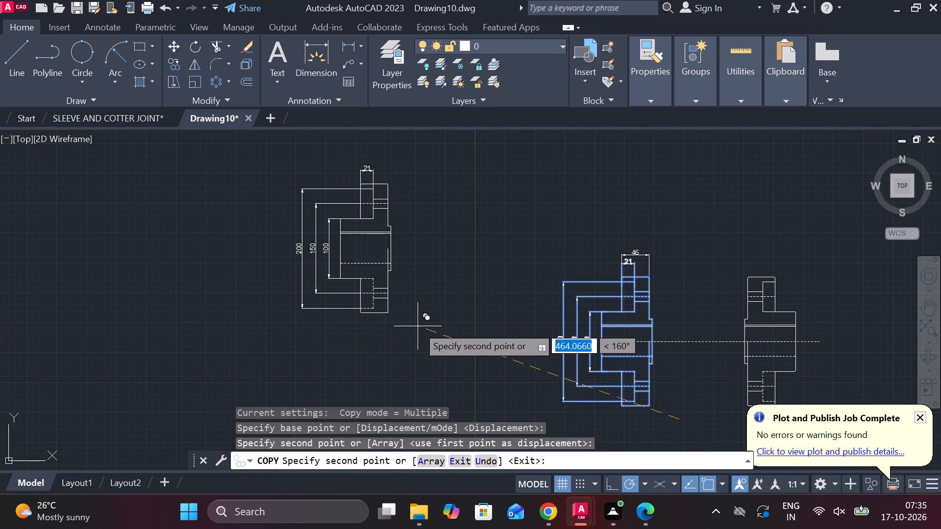
key("Escape")
Erase the 100, 150, 200 and 21 dimensions from the new copy of the part.
left_click(329, 228)
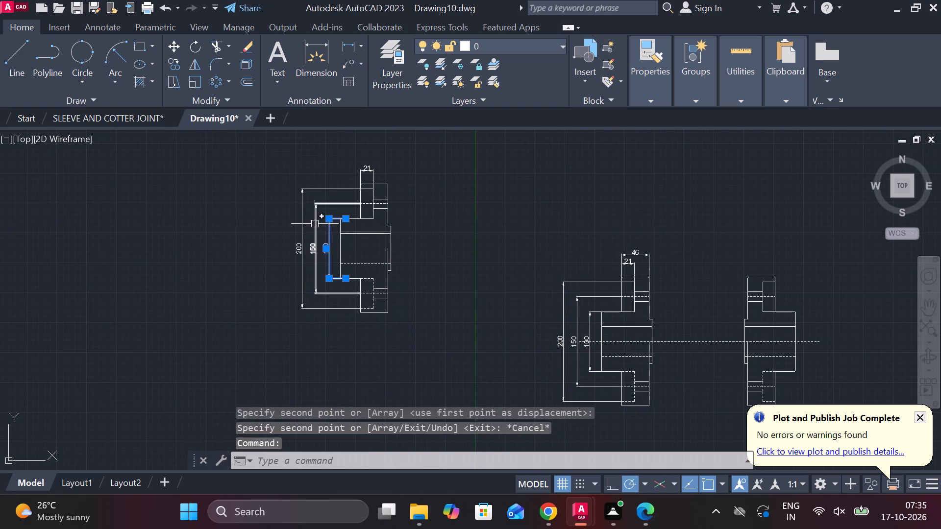
left_click(315, 224)
left_click(302, 207)
left_click(363, 174)
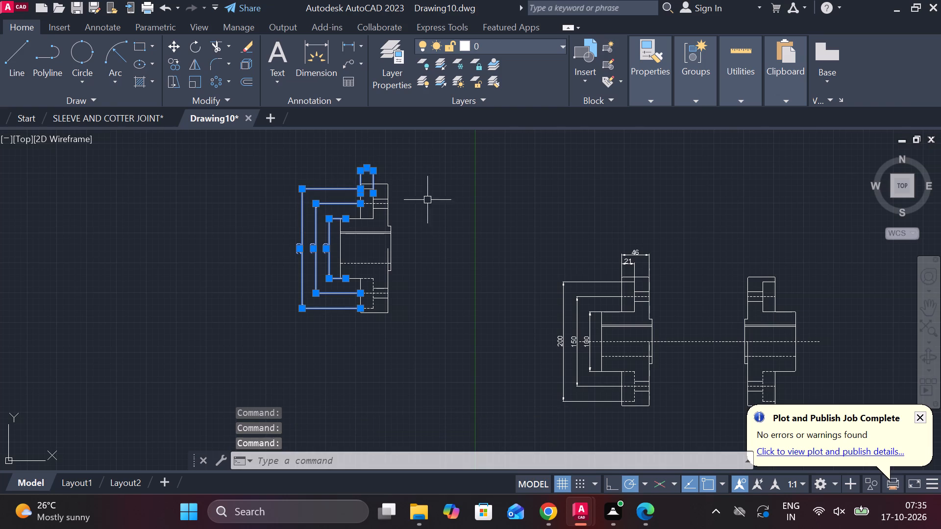
type("E")
key("space")
Add a vertical linear dimension across the original flange's full outer height, placed outside the 200 dimension.
middle_click_drag(464, 265, 416, 239)
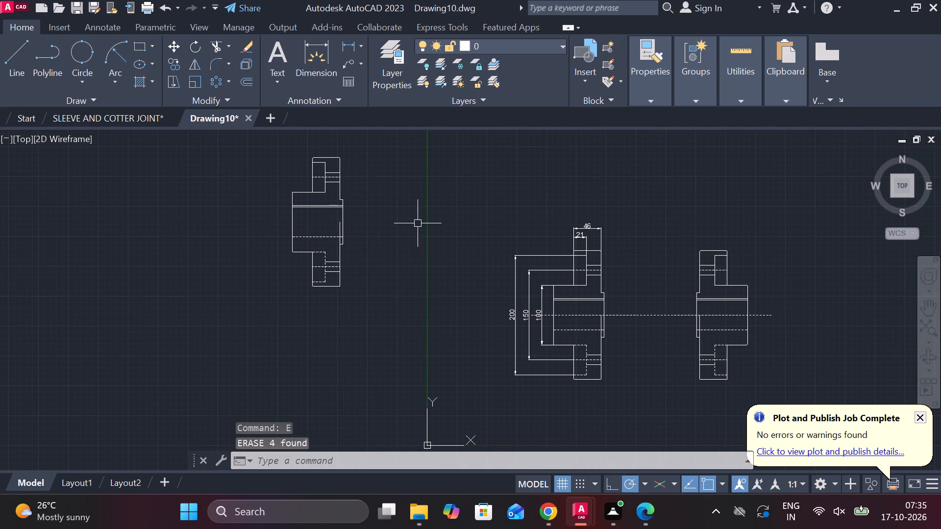
left_click(353, 50)
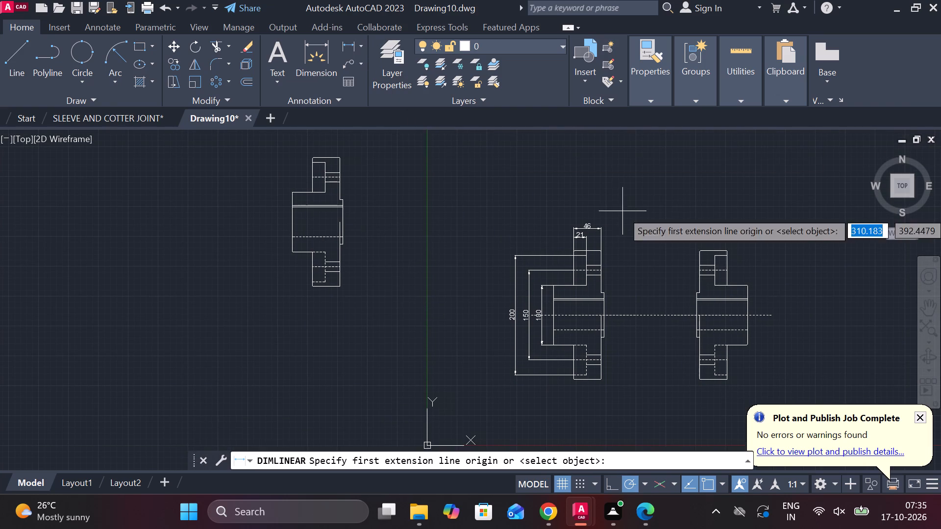
middle_click_drag(619, 211, 555, 140)
scroll(545, 179, "up", 2)
left_click(492, 179)
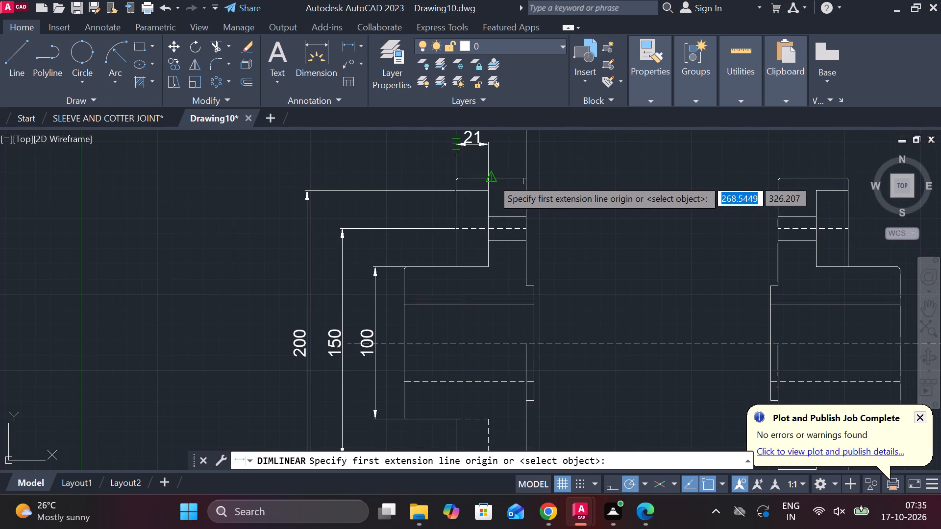
scroll(505, 208, "down", 2)
scroll(499, 334, "up", 2)
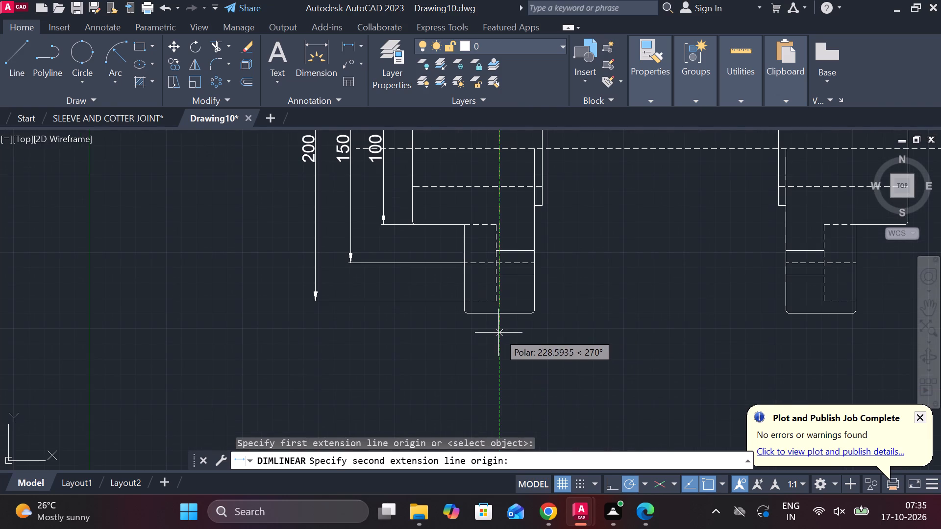
left_click(500, 311)
scroll(470, 311, "down", 1)
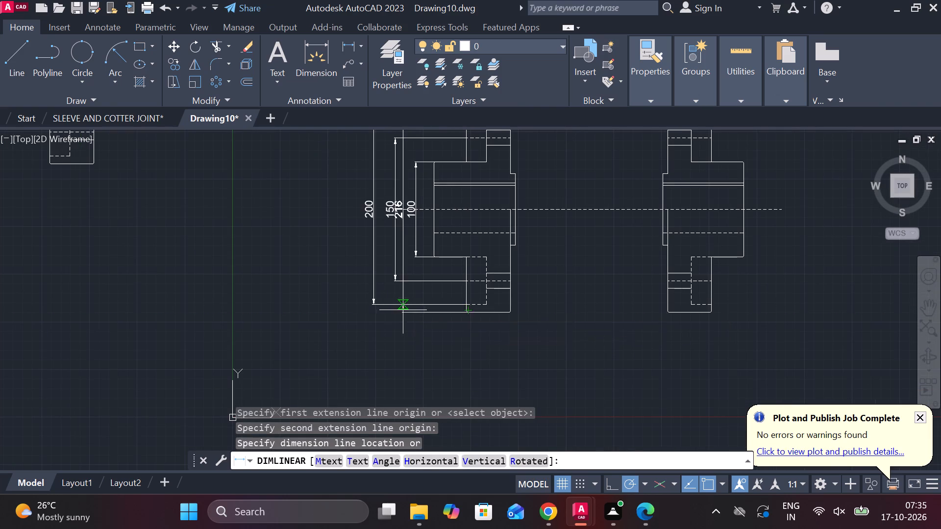
middle_click_drag(406, 310, 567, 336)
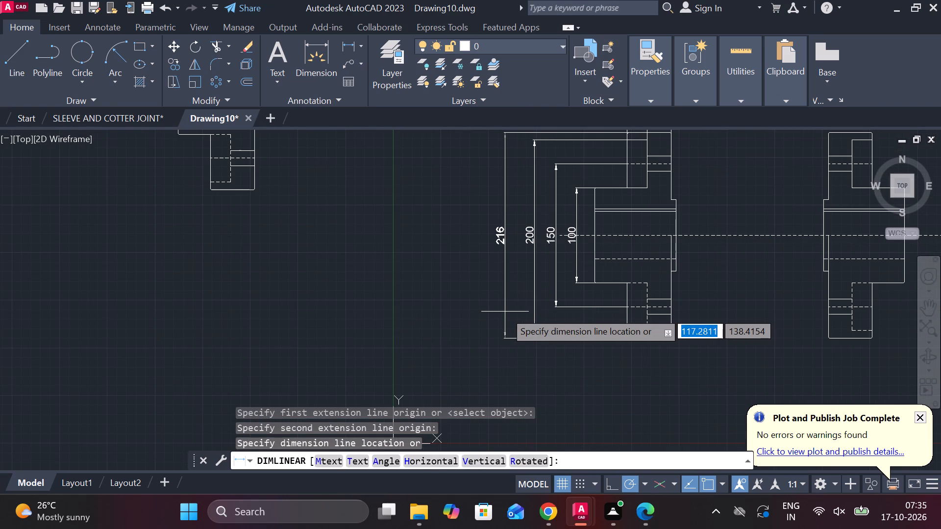
left_click(505, 312)
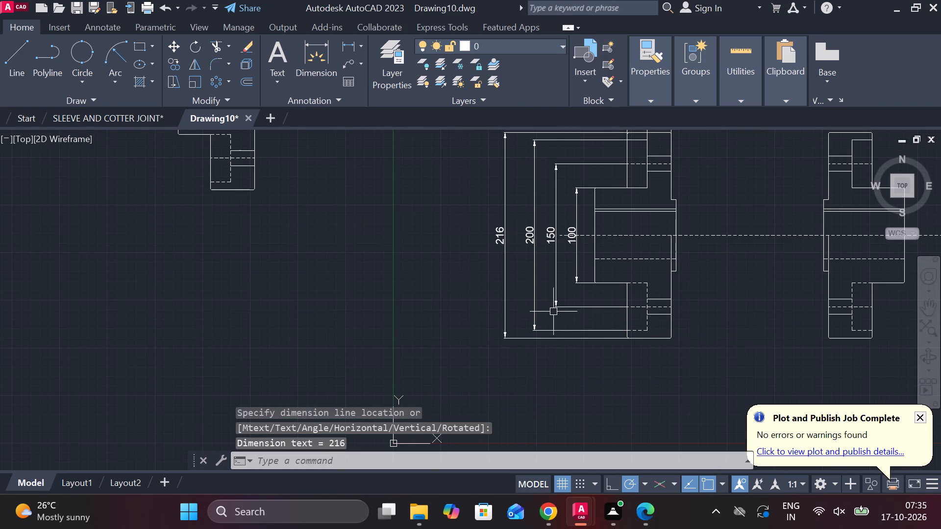
Shift the original part's 200 and 150 dimension lines slightly outward, away from the part, to even out their spacing.
scroll(559, 313, "down", 1)
scroll(563, 280, "up", 2)
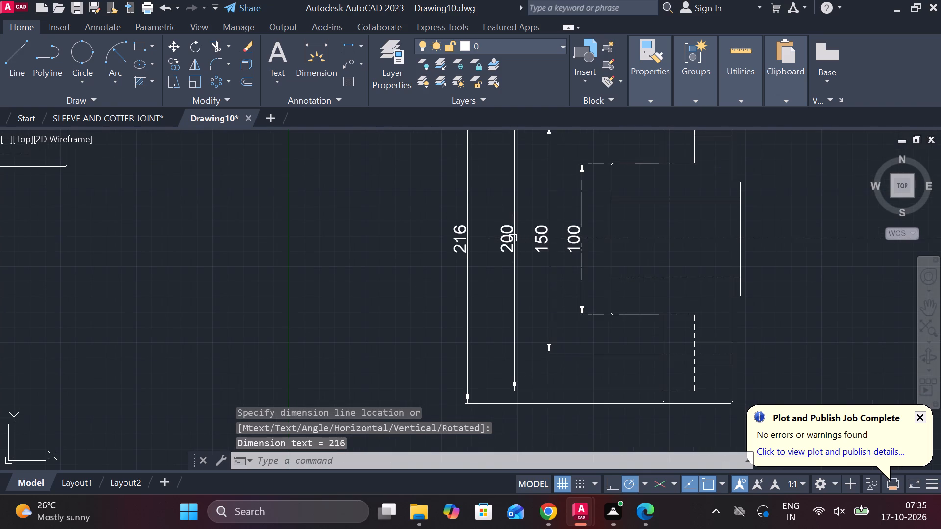
left_click(513, 238)
left_click(507, 239)
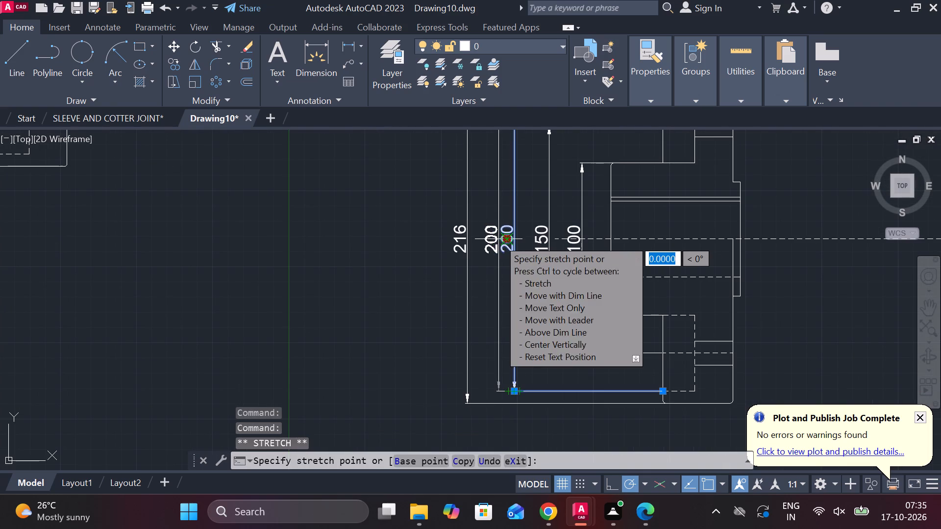
left_click(503, 239)
key("Escape")
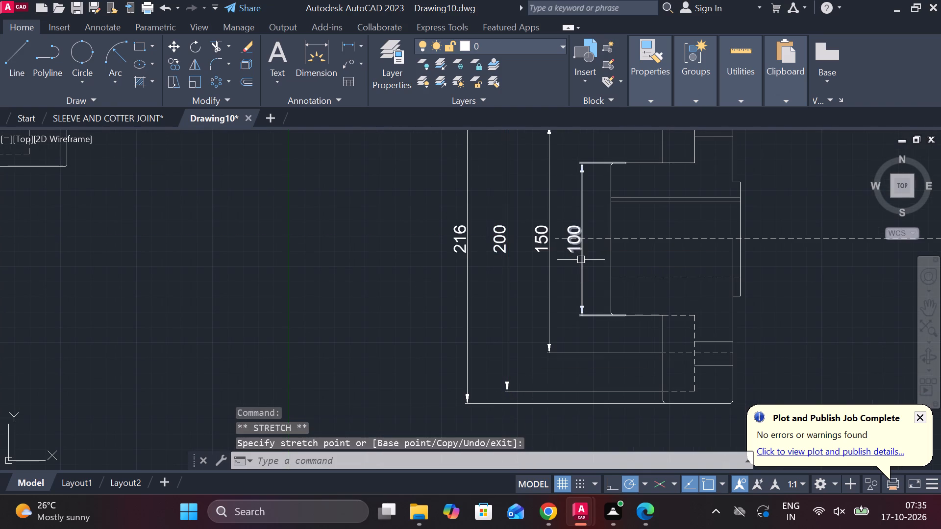
left_click(542, 242)
left_click(539, 240)
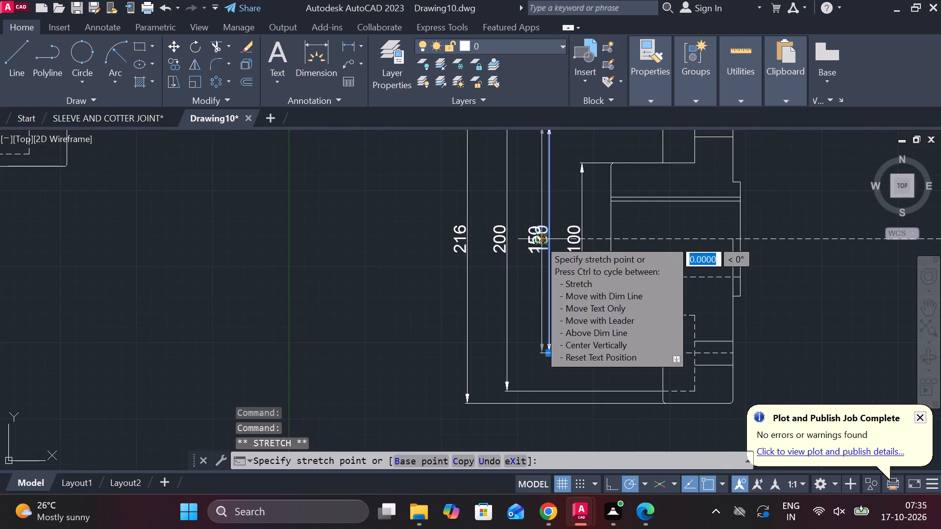
scroll(534, 240, "up", 3)
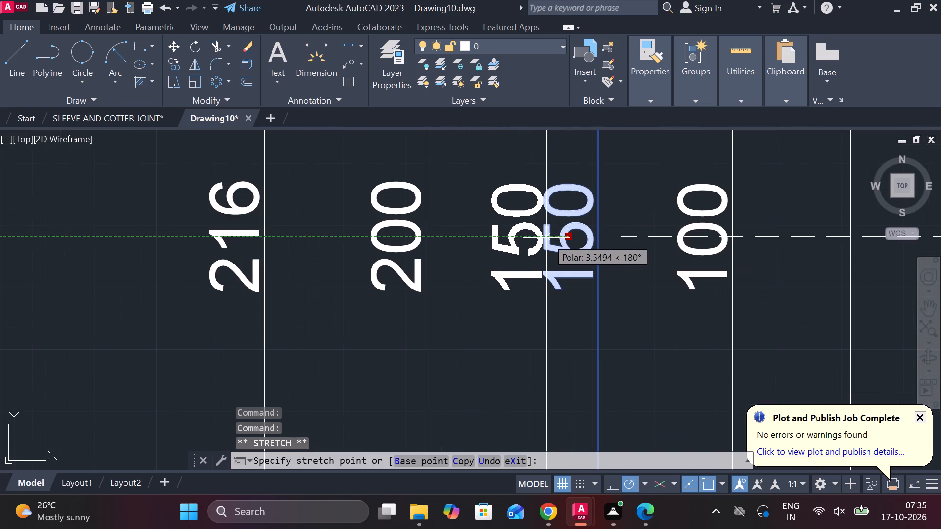
left_click(555, 237)
key("Escape")
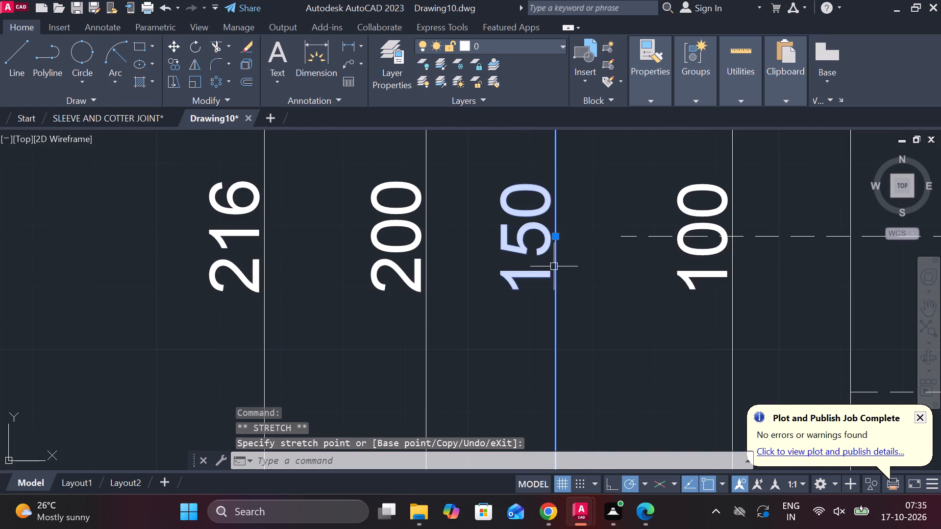
Shift the original part's 100 dimension line slightly outward, away from the part, to match the spacing of its neighbours.
scroll(553, 267, "down", 2)
left_click(613, 258)
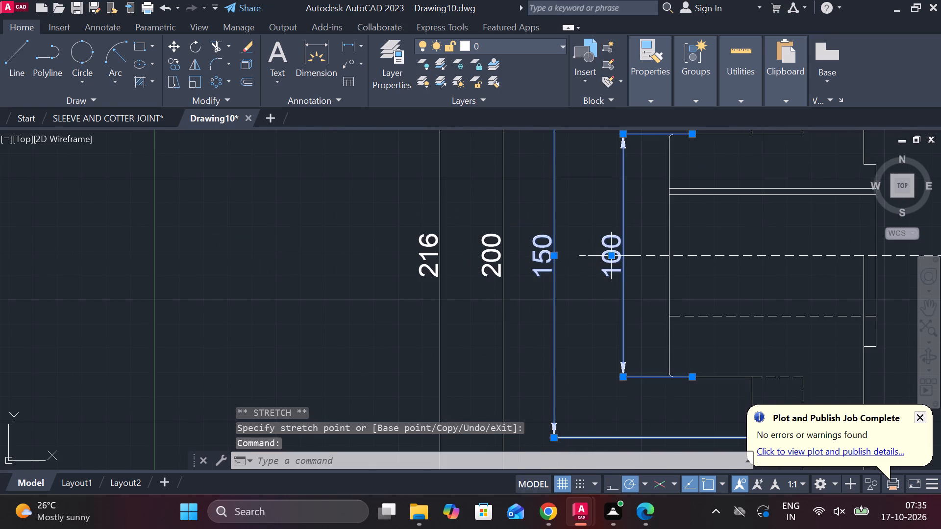
key("Escape")
left_click(622, 255)
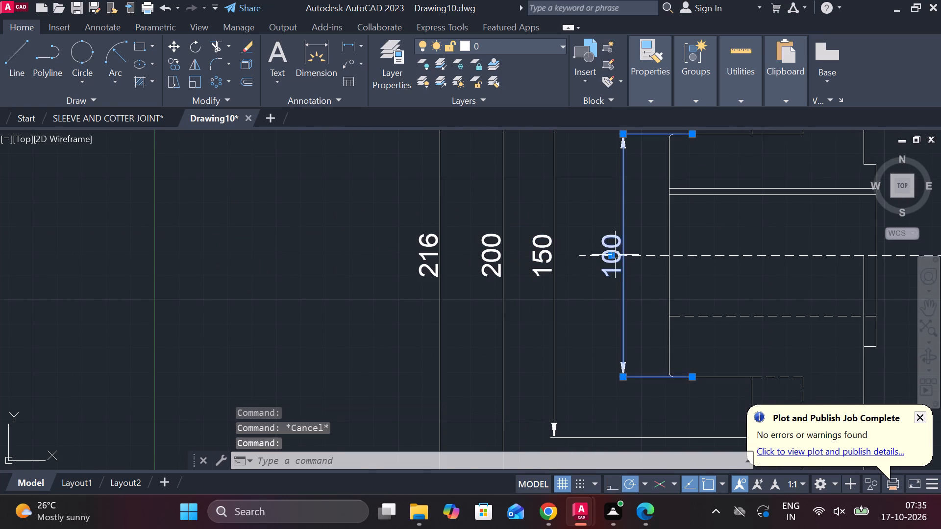
left_click(609, 255)
scroll(609, 255, "up", 1)
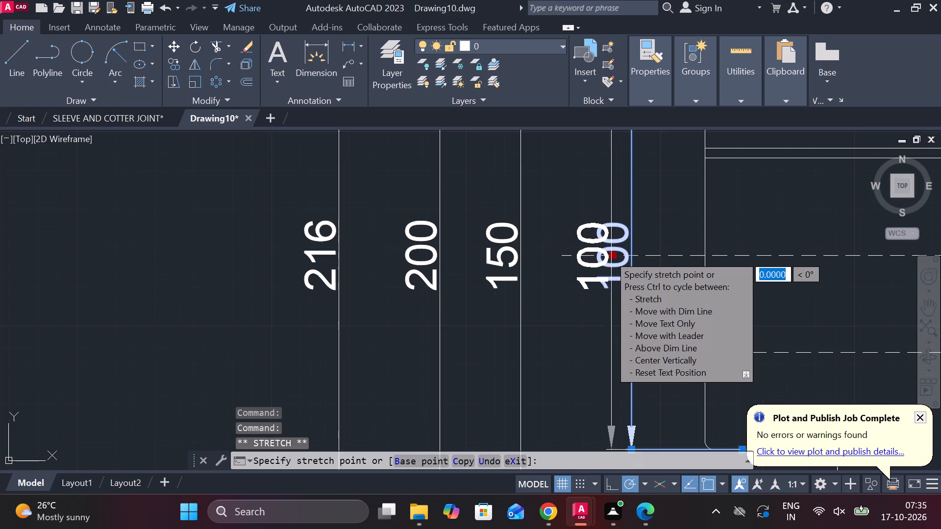
left_click(605, 255)
key("Escape")
Examine the original part's dimension layout and its mirrored counterpart for features still lacking dimensions.
scroll(650, 260, "down", 3)
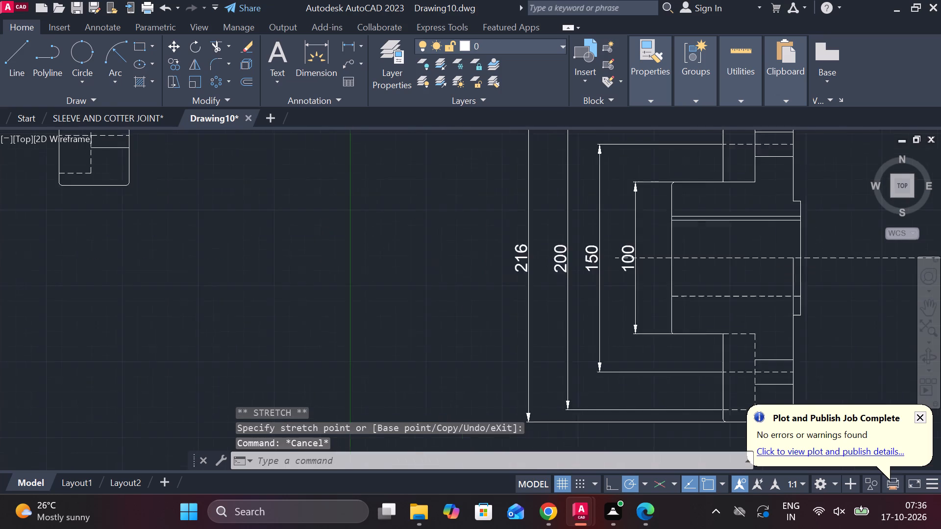
scroll(652, 262, "down", 2)
scroll(717, 291, "up", 2)
middle_click_drag(714, 291, 710, 291)
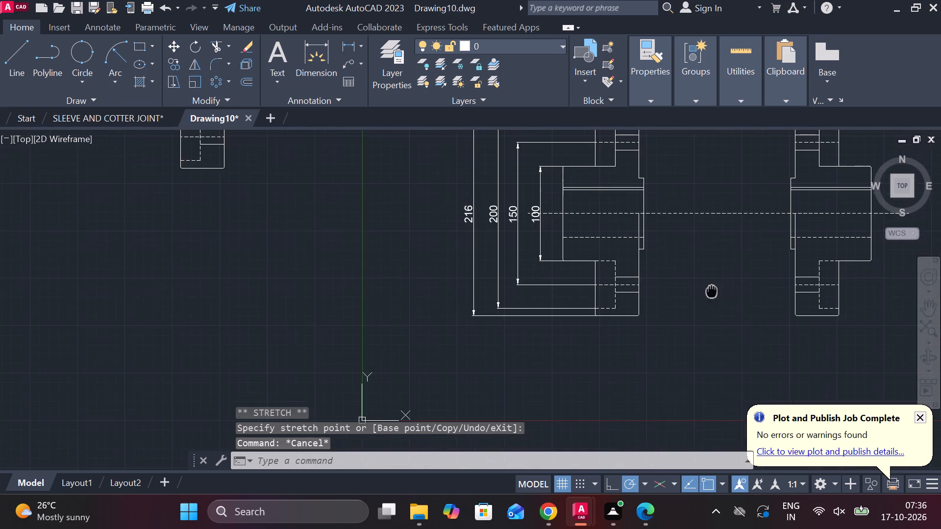
middle_click_drag(710, 291, 682, 291)
middle_click_drag(683, 302, 605, 333)
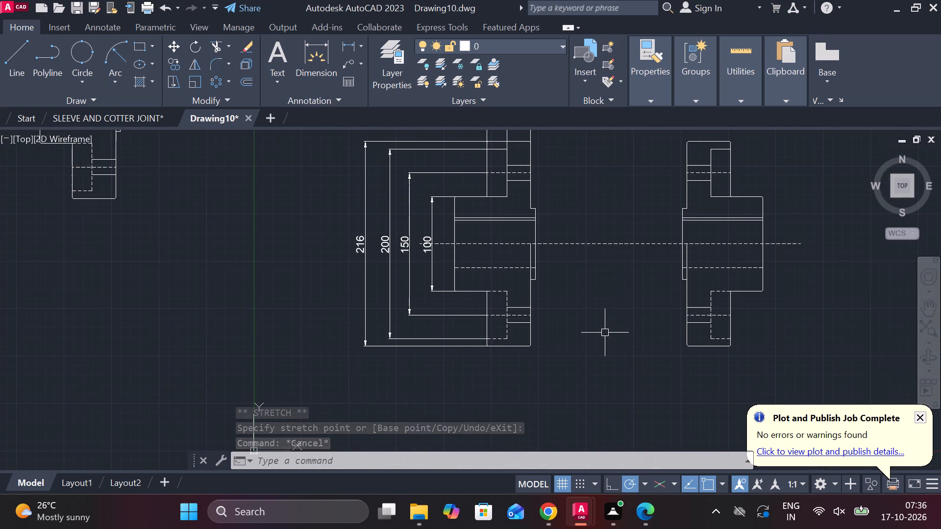
scroll(475, 364, "up", 2)
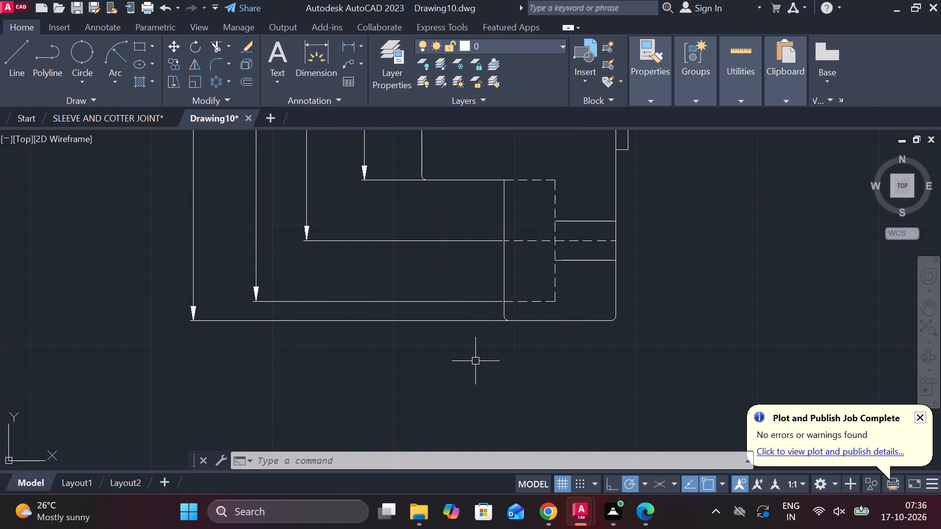
scroll(475, 361, "down", 2)
middle_click_drag(544, 330, 536, 329)
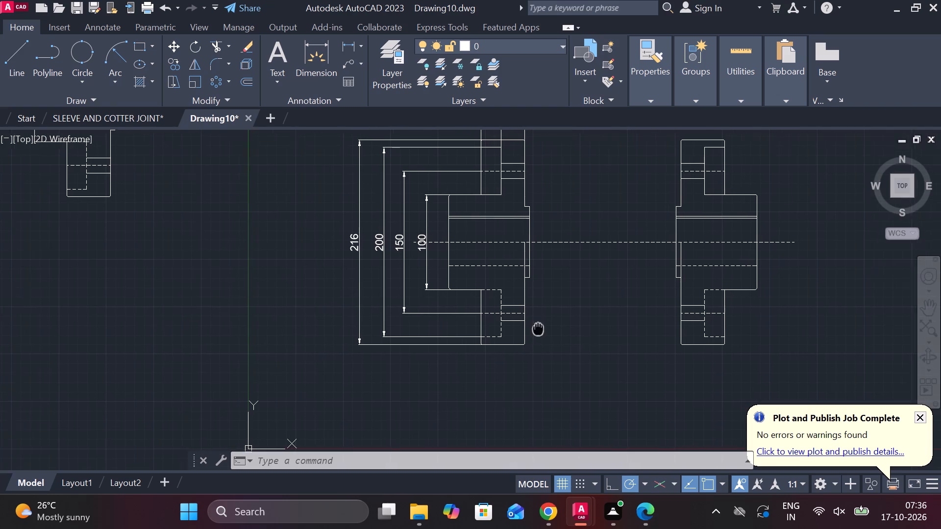
middle_click_drag(536, 329, 536, 333)
middle_click_drag(562, 316, 505, 366)
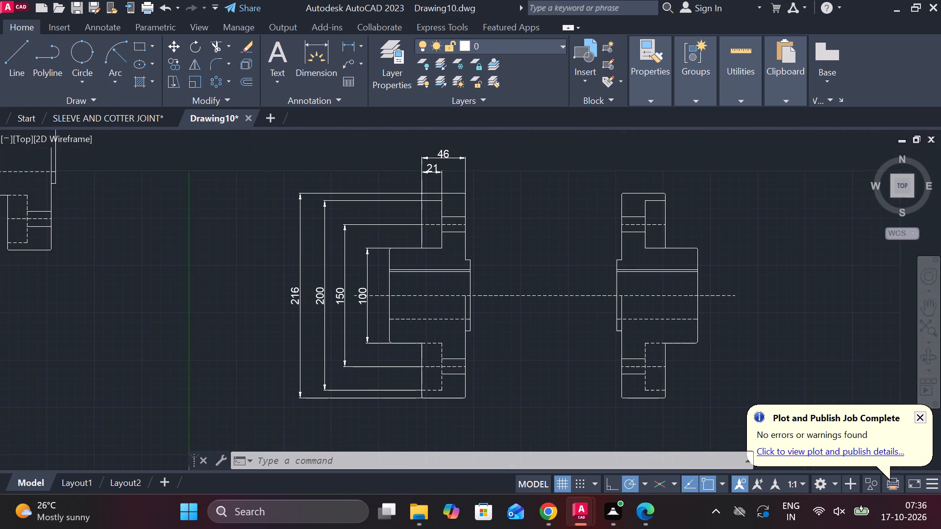
middle_click_drag(444, 325, 562, 306)
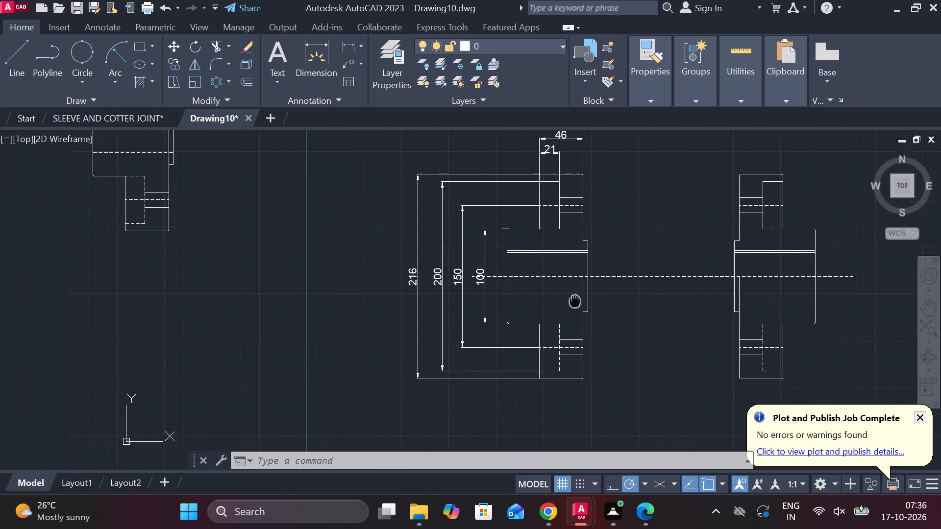
Add a vertical linear dimension across the original part's bore, from the lower of the paired solid lines to the dashed line, beside the projecting face.
left_click(353, 47)
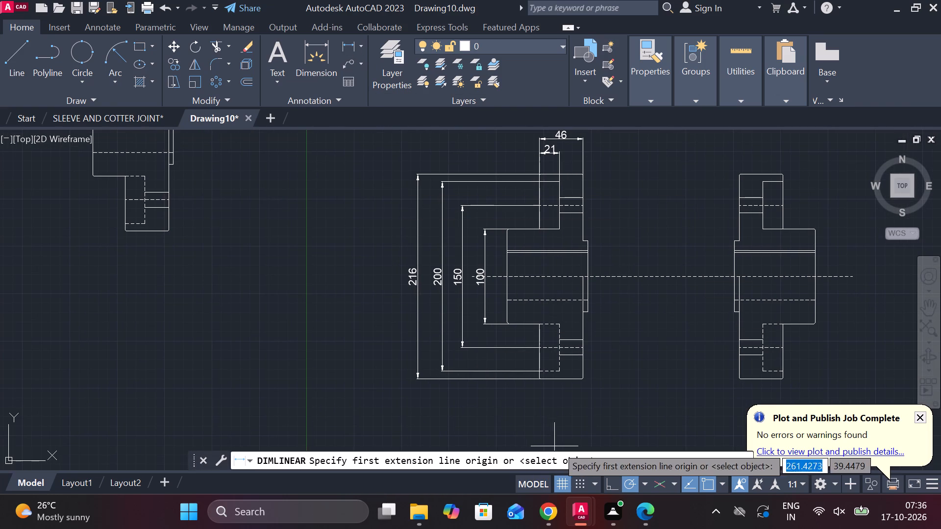
scroll(562, 416, "up", 1)
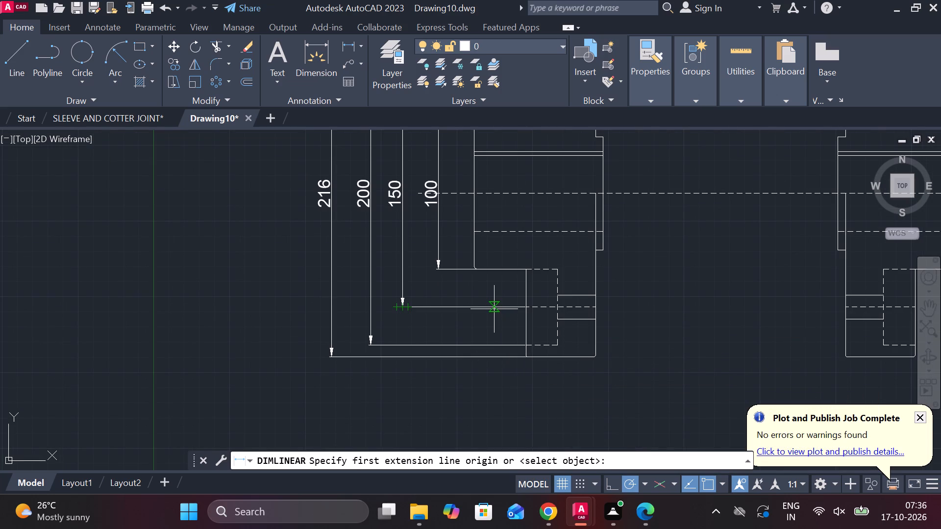
middle_click_drag(660, 272, 623, 345)
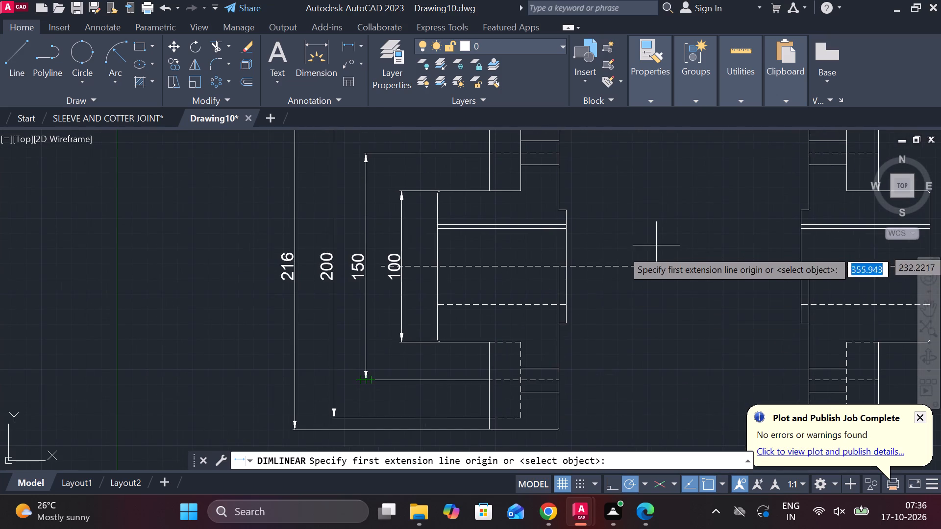
scroll(621, 250, "up", 1)
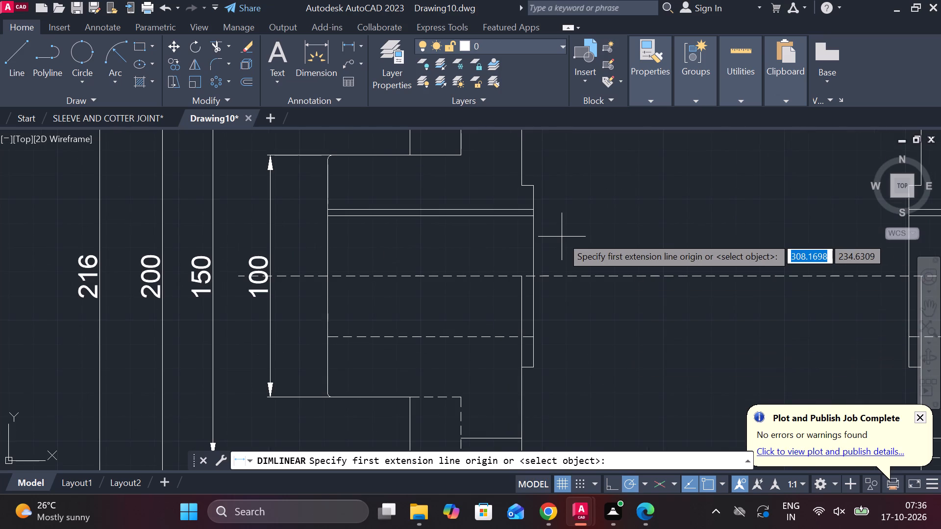
left_click(536, 219)
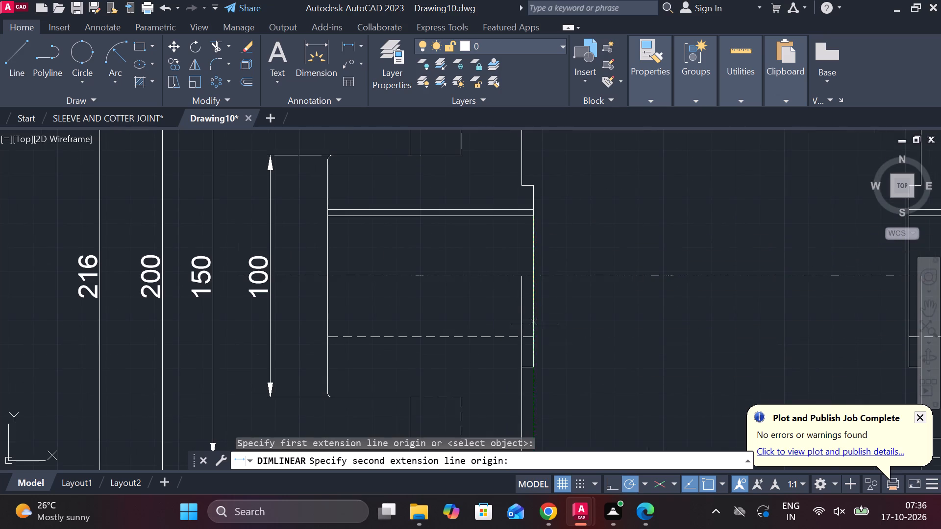
left_click(533, 333)
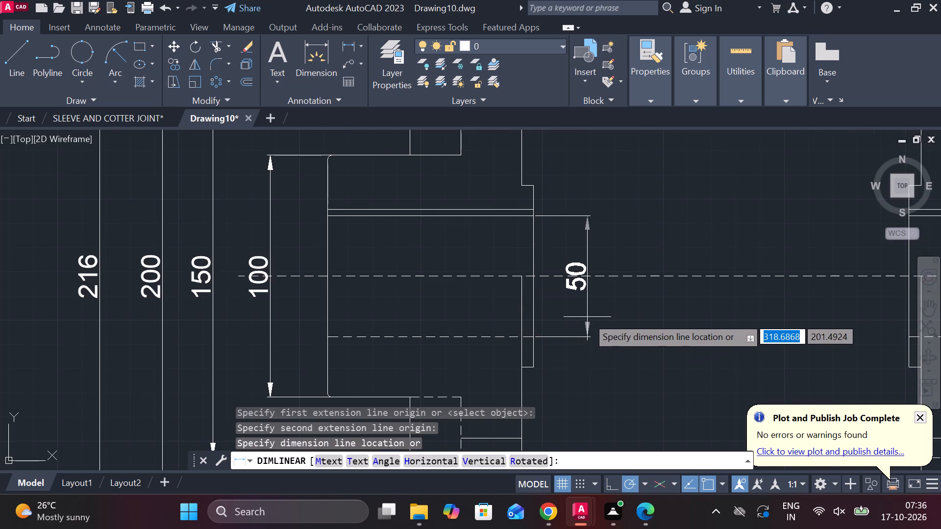
left_click(587, 317)
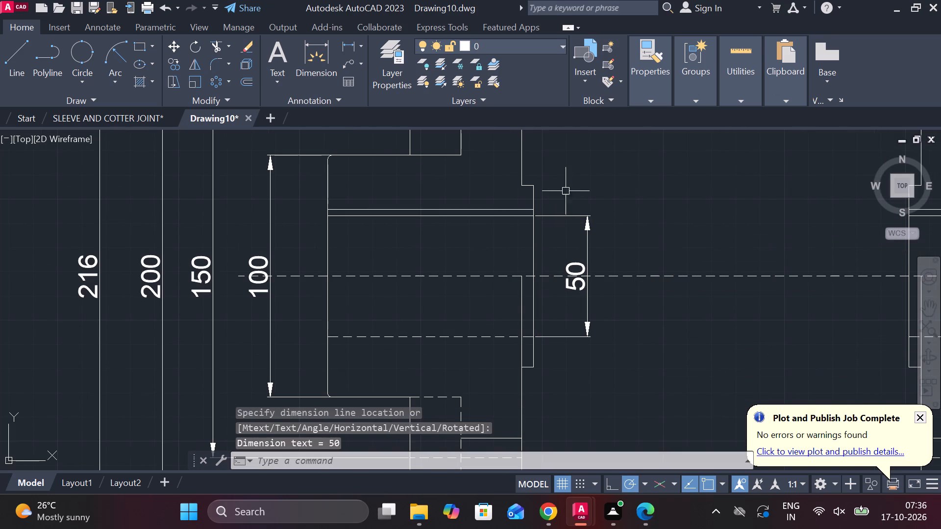
key("space")
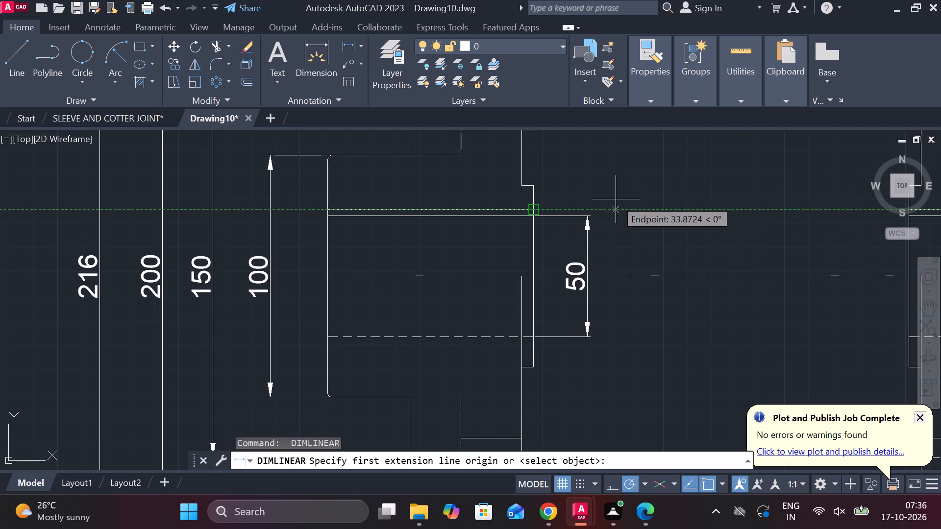
key("Escape")
Mirror the upper of the original part's two closely spaced horizontal bore lines about the dashed centerline, keeping the source line.
scroll(505, 252, "down", 2)
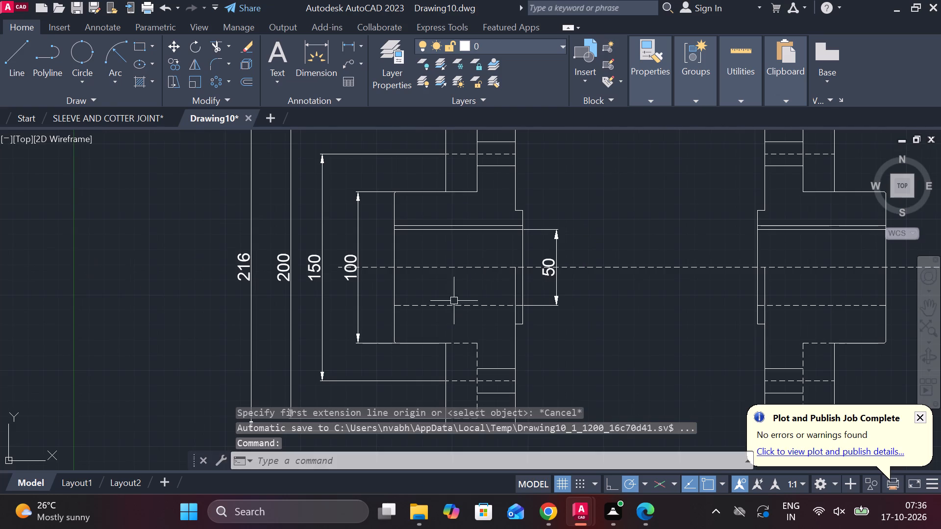
scroll(493, 259, "up", 1)
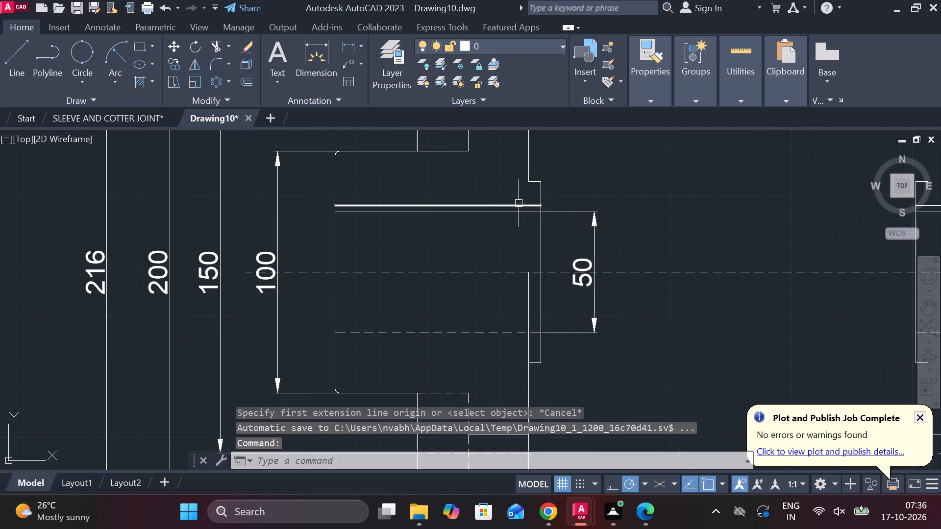
left_click(519, 203)
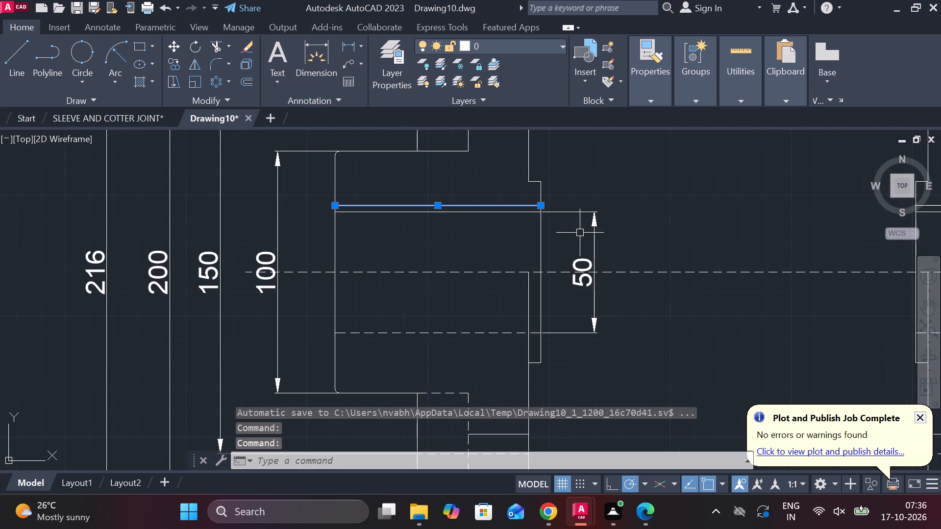
type("MI")
key("Return")
left_click(615, 271)
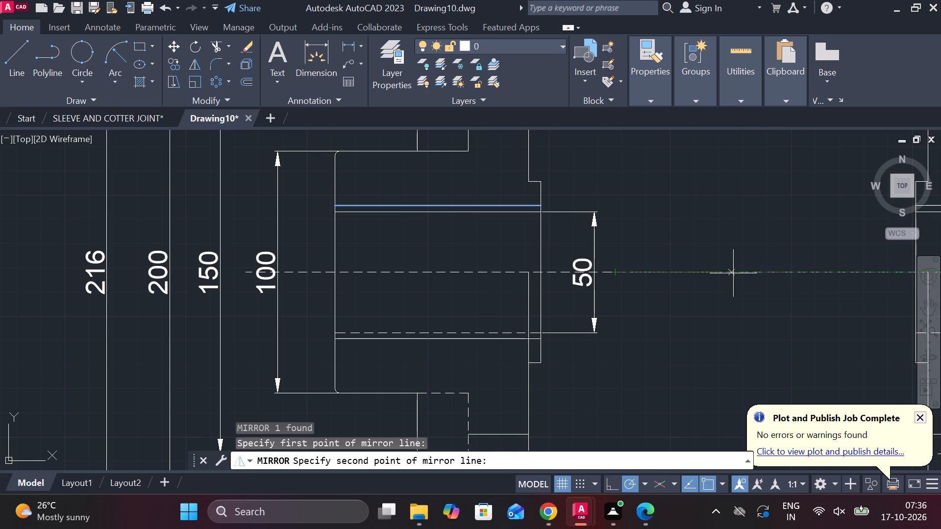
middle_click_drag(776, 273, 618, 280)
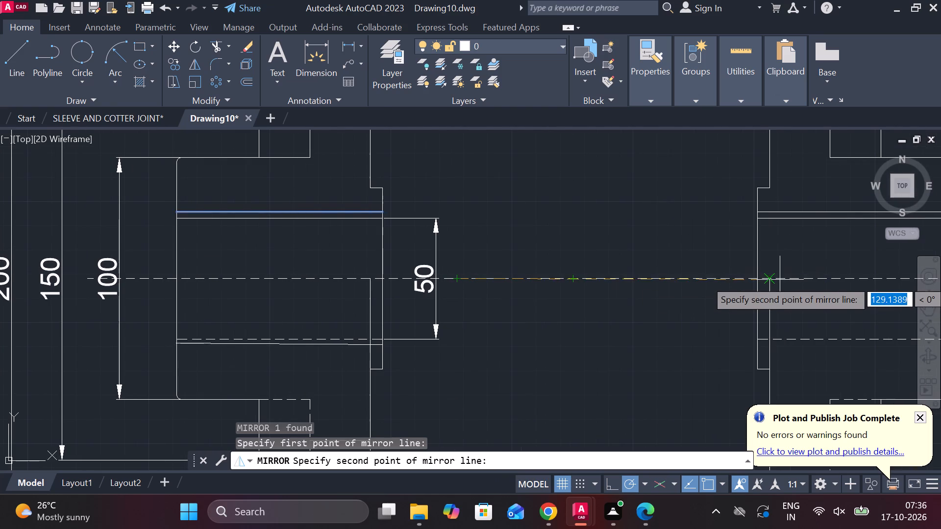
left_click(776, 279)
left_click_drag(814, 337, 776, 279)
middle_click_drag(527, 328, 622, 300)
Trim away the mirrored line's long portion inside the hub, keeping only the short segment within the projecting step.
type("TR")
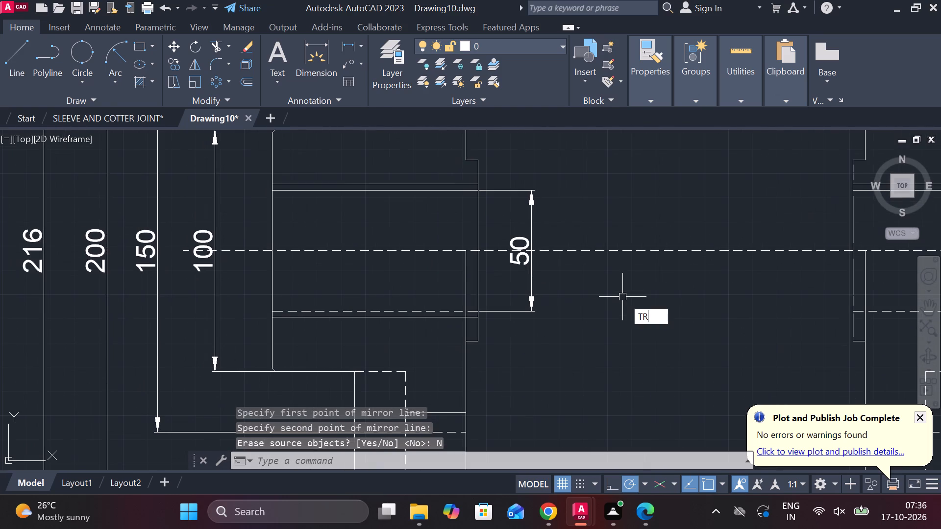
key("space")
left_click(439, 319)
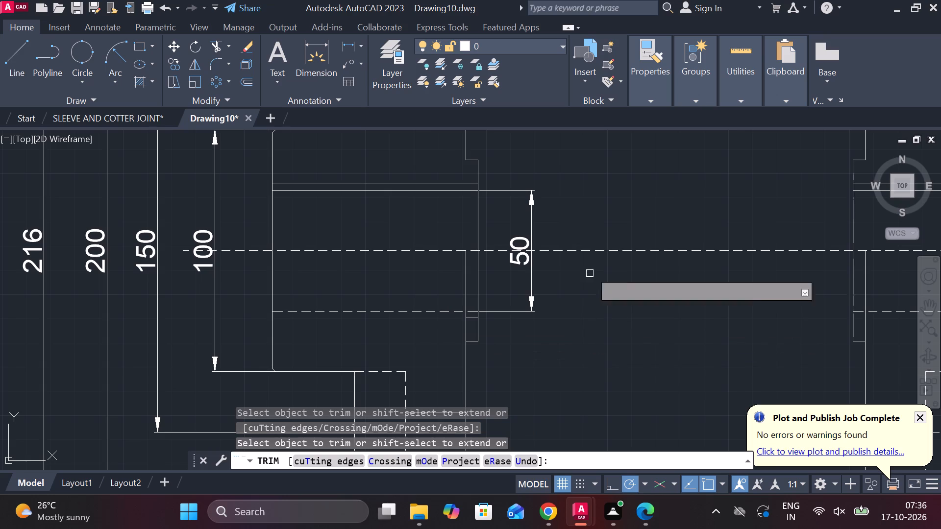
key("Escape")
Add a vertical linear dimension from the uppermost bore line to the short mirrored segment, placed outside the 50 dimension.
left_click(353, 44)
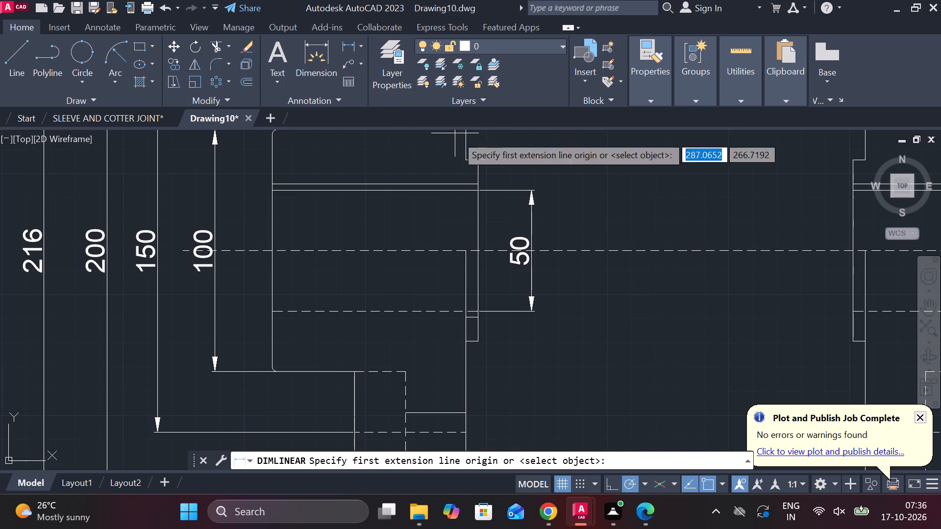
left_click(480, 179)
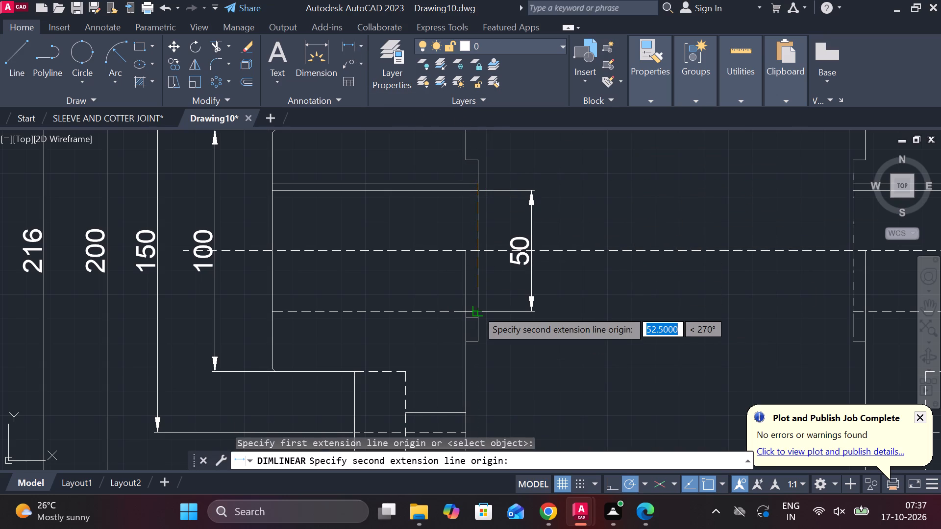
scroll(482, 321, "up", 1)
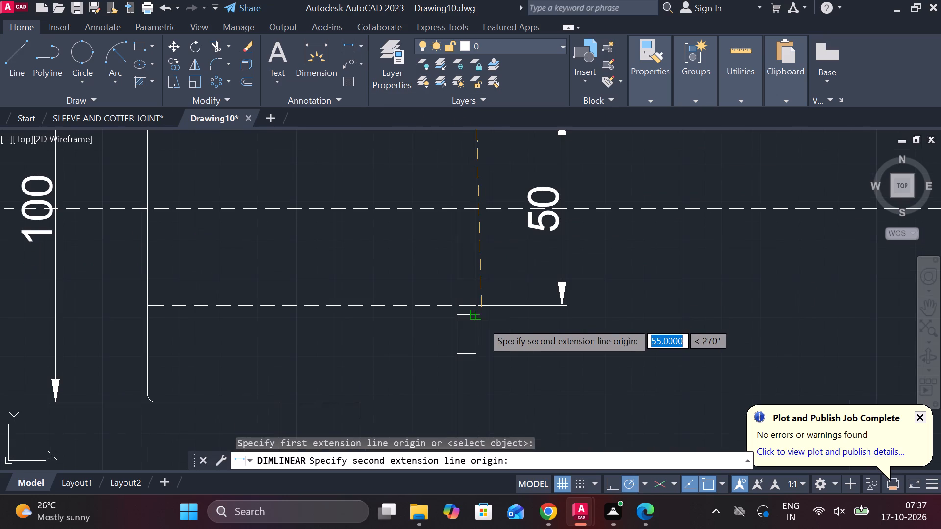
left_click(479, 315)
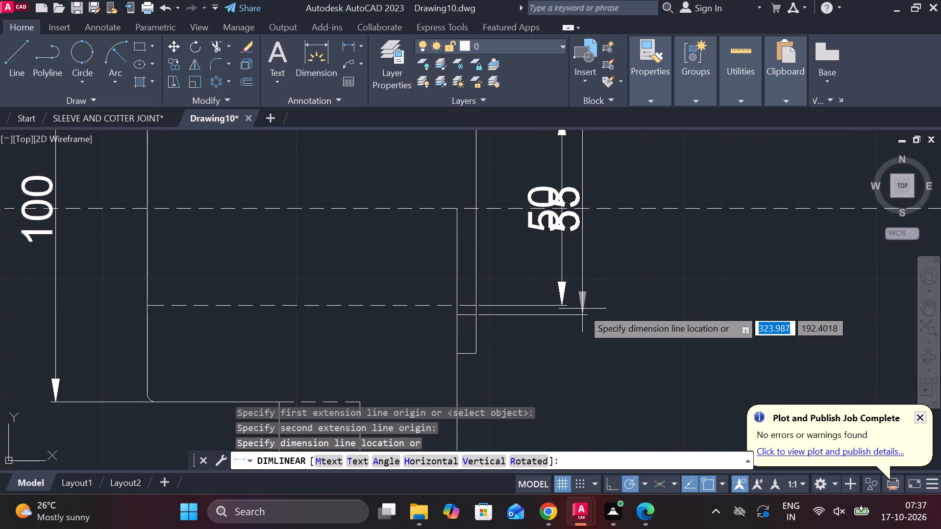
left_click(636, 308)
Add a vertical linear dimension across the full height of the original part's projecting step, placed outside the 55 dimension.
scroll(637, 308, "down", 1)
key("space")
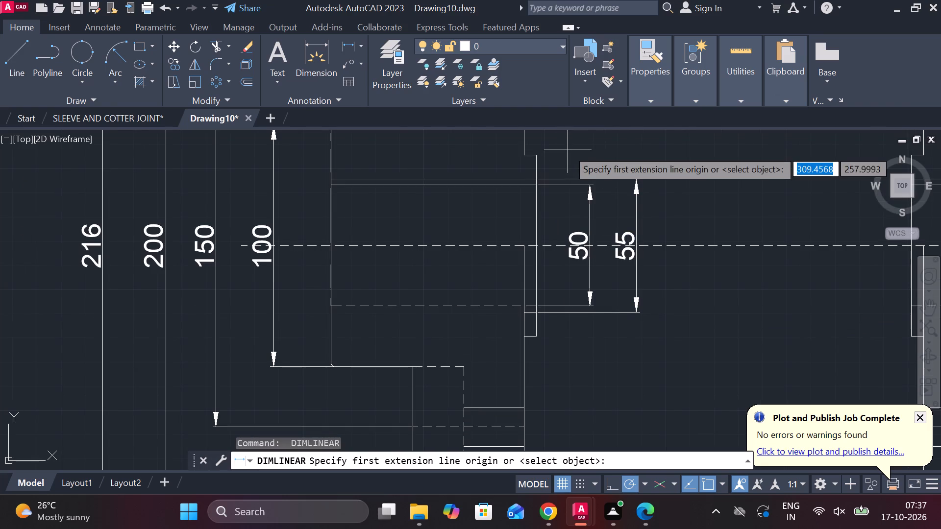
left_click(543, 153)
left_click(536, 333)
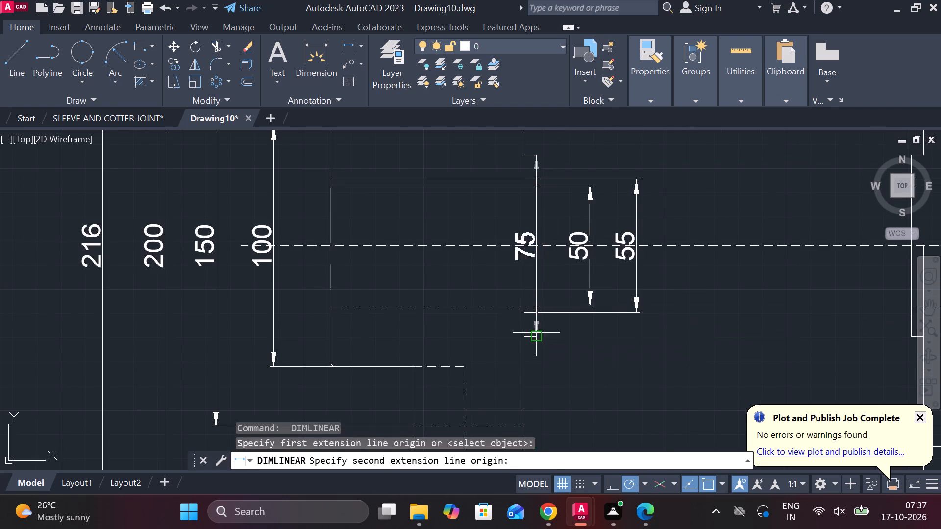
left_click(684, 305)
Mirror the spare copy's upper horizontal bore line about the part's horizontal mid-axis, keeping the source line.
scroll(694, 298, "down", 1)
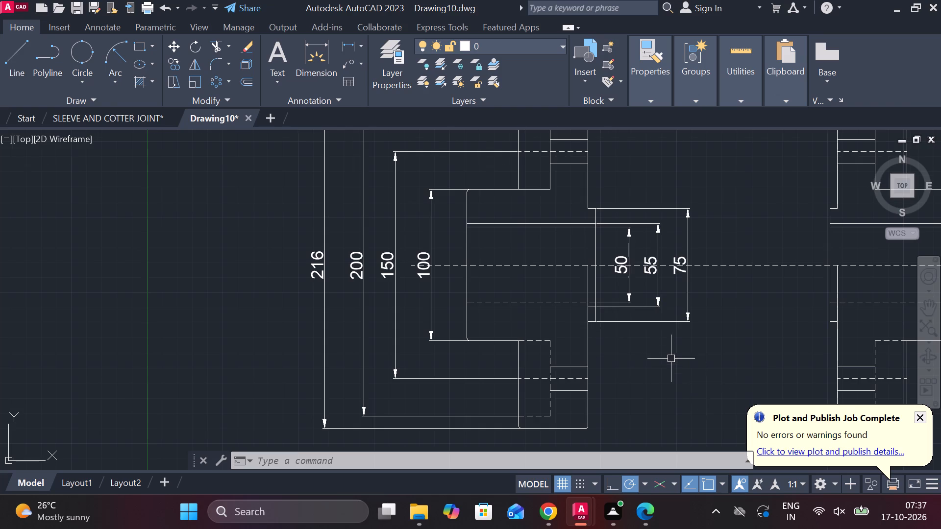
scroll(671, 359, "down", 2)
scroll(371, 268, "up", 2)
middle_click_drag(381, 268, 391, 383)
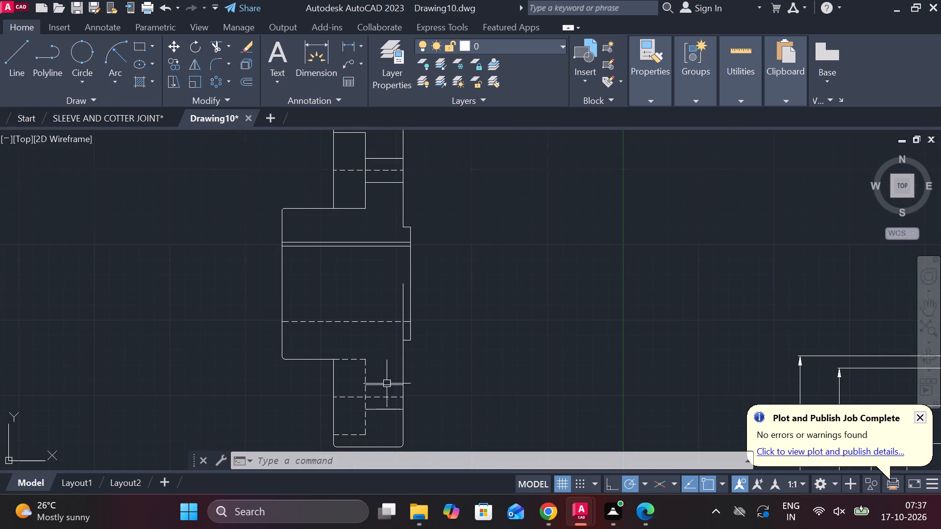
scroll(388, 257, "up", 1)
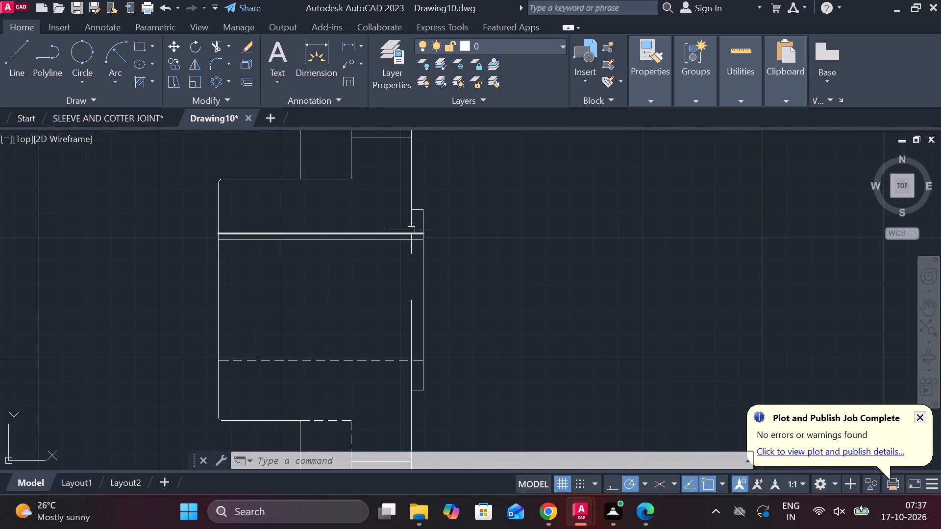
left_click(410, 235)
type("MI")
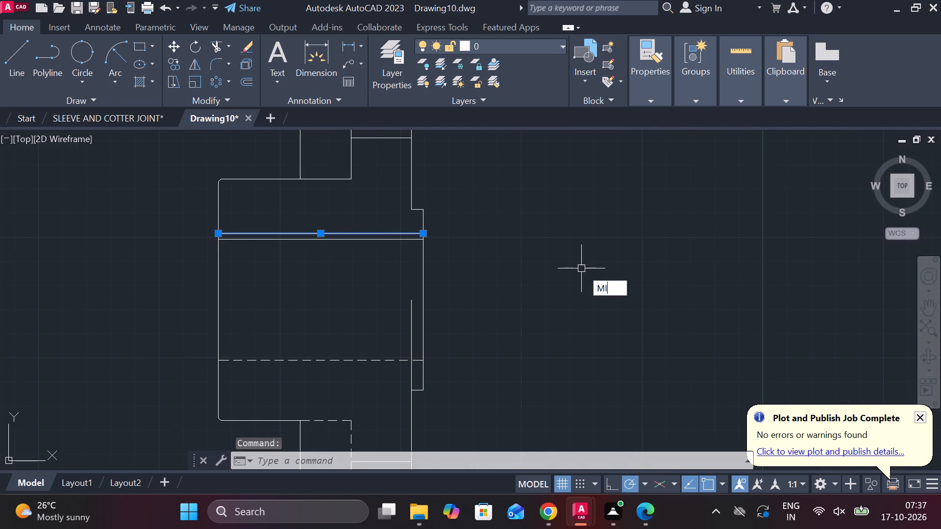
key("Return")
middle_click_drag(461, 324, 461, 313)
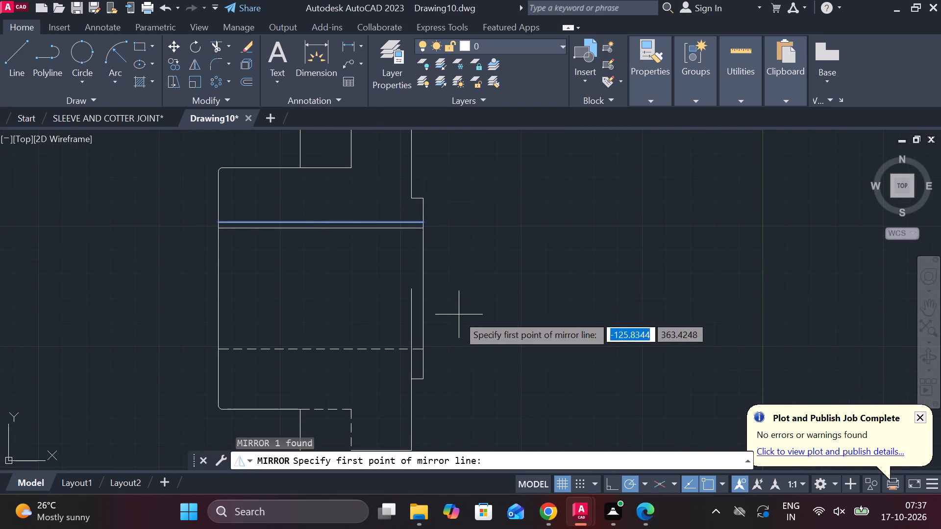
left_click(421, 292)
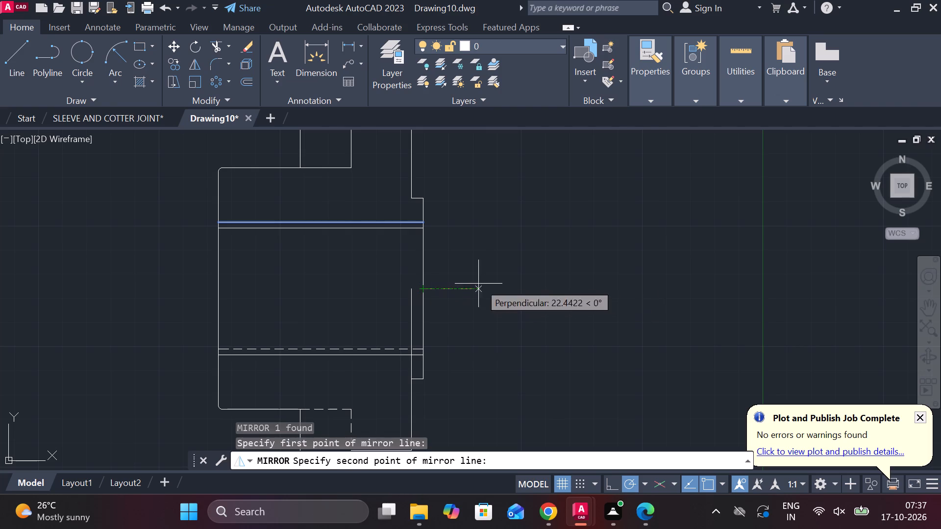
left_click(536, 285)
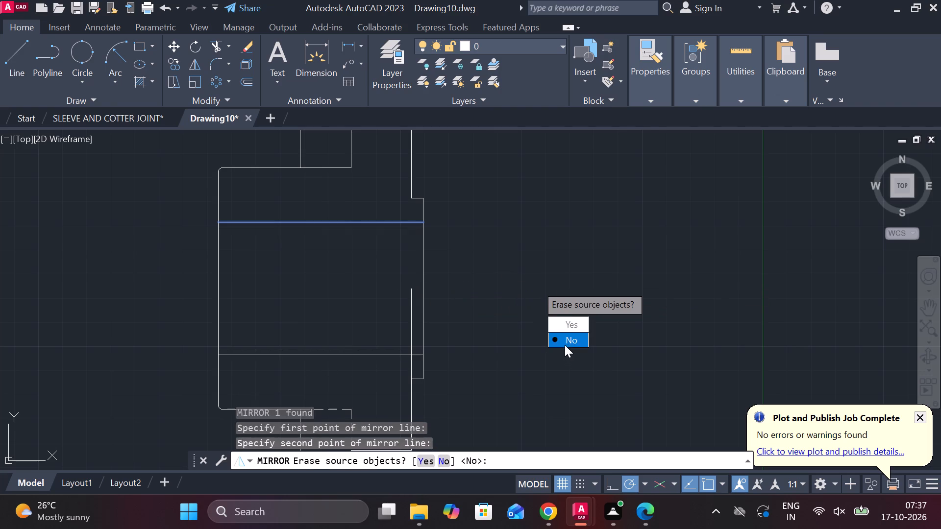
left_click_drag(565, 345, 536, 285)
Trim away the mirrored line's long portion inside the spare copy's hub, keeping only the short segment within the projecting step.
type("TR")
key("space")
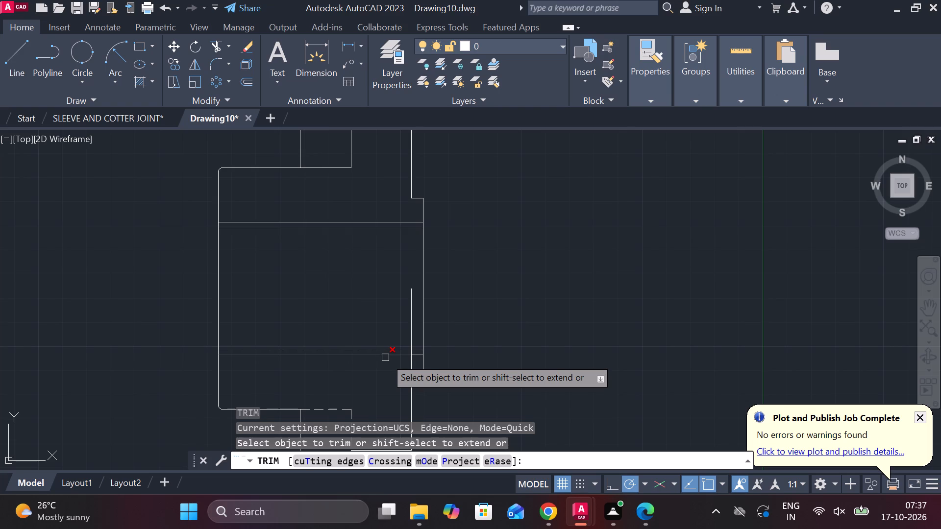
left_click(385, 358)
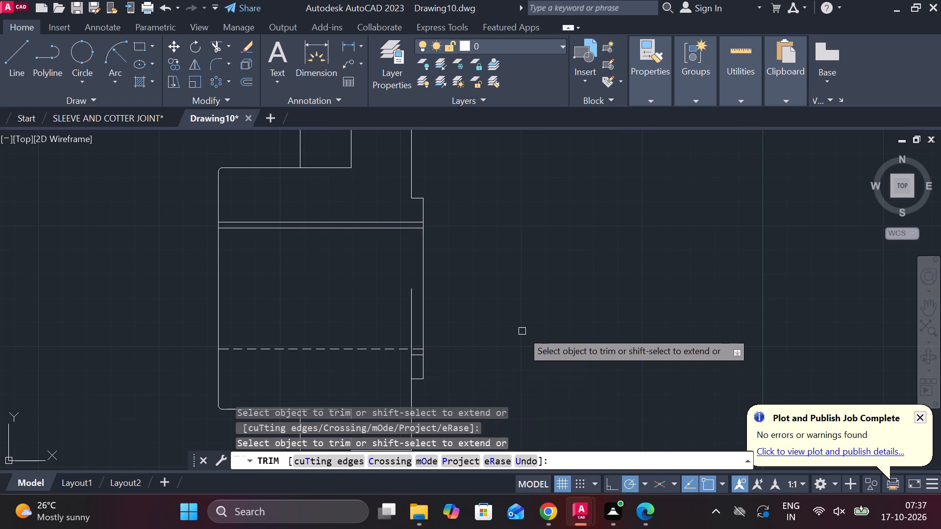
scroll(522, 331, "down", 2)
middle_click_drag(552, 329, 518, 328)
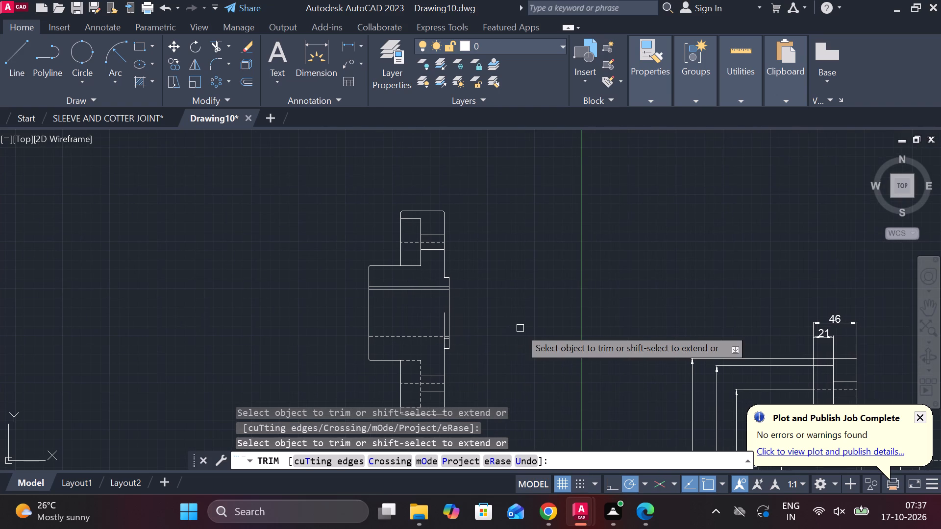
key("Escape")
Draw a horizontal centerline through the spare copy's mid-axis, extending past both the hub face and the projecting step.
key("l")
key("Return")
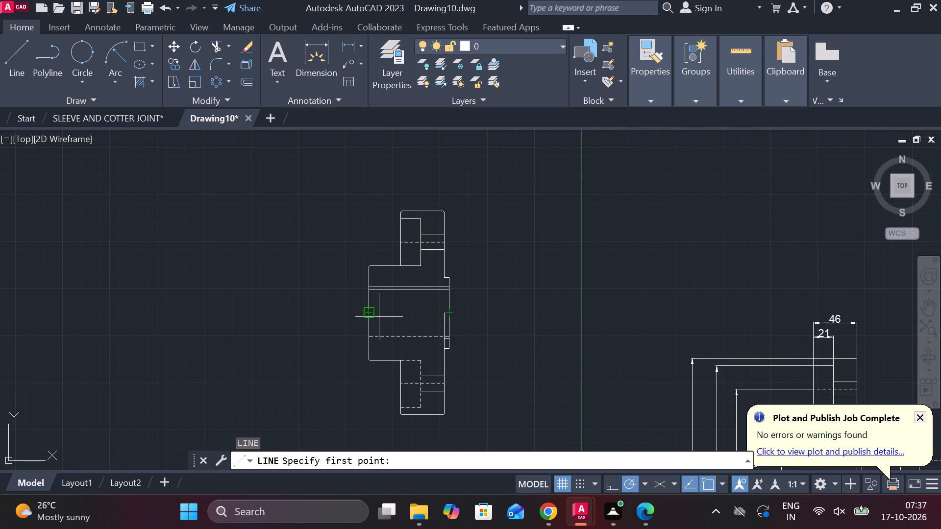
left_click(356, 317)
left_click(500, 315)
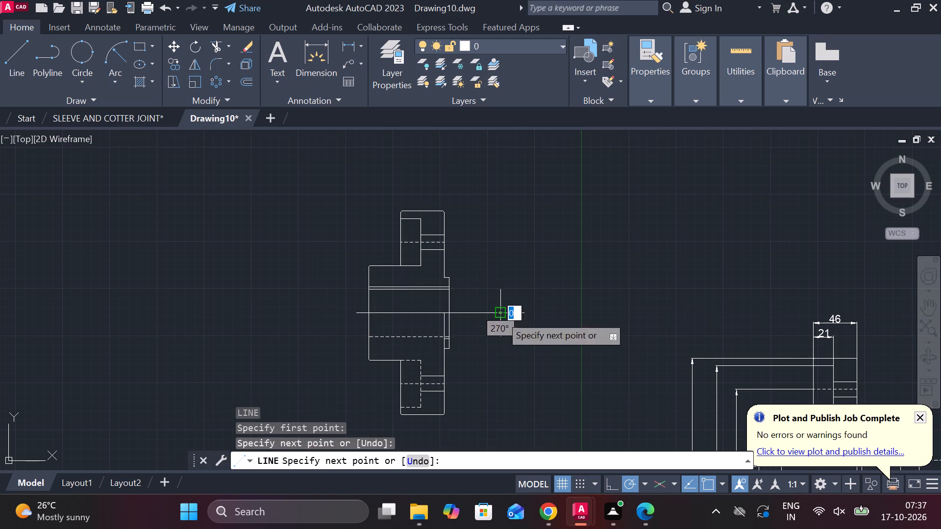
key("Escape")
Set the spare copy's new centerline to the DASHED linetype.
left_click(487, 317)
left_click(490, 307)
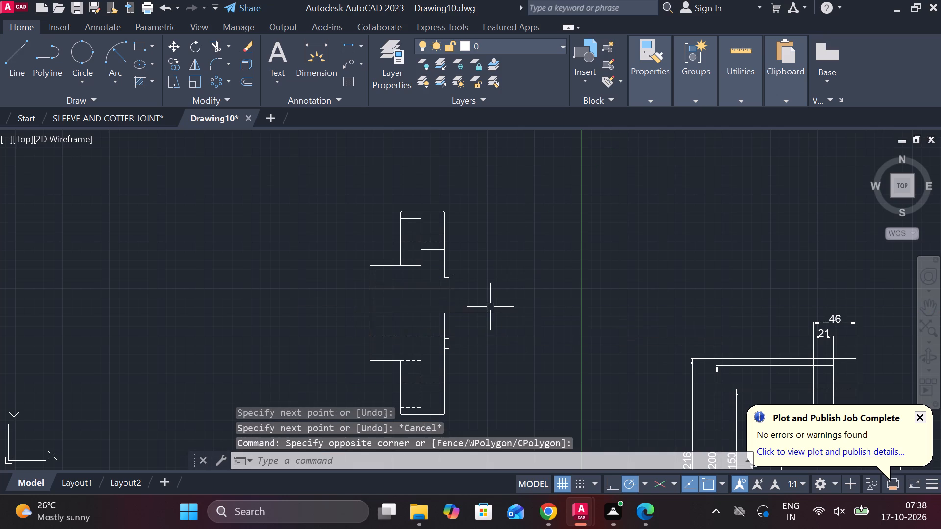
left_click(492, 315)
left_click(650, 94)
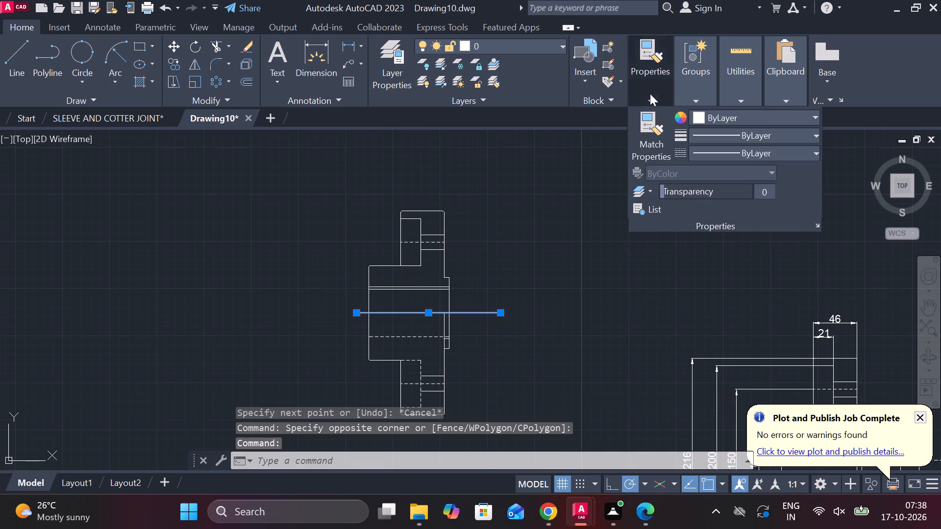
left_click(740, 153)
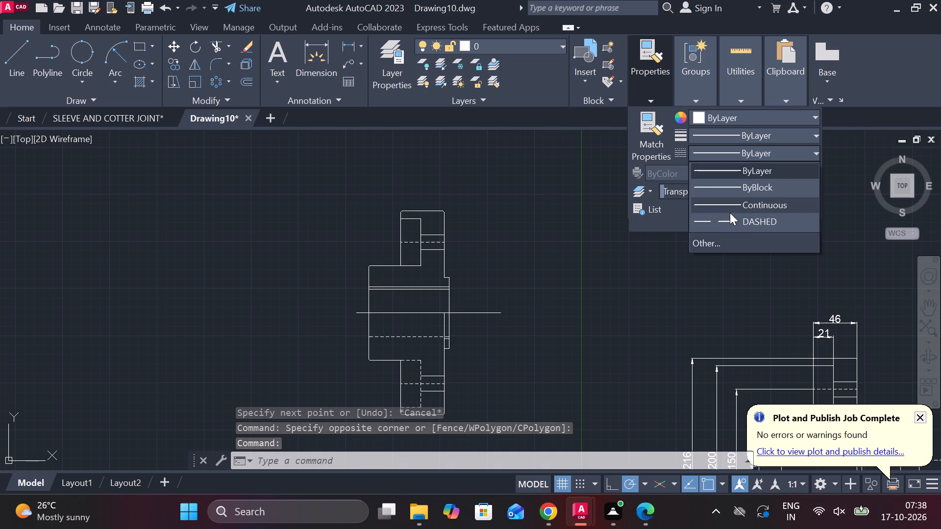
left_click(727, 218)
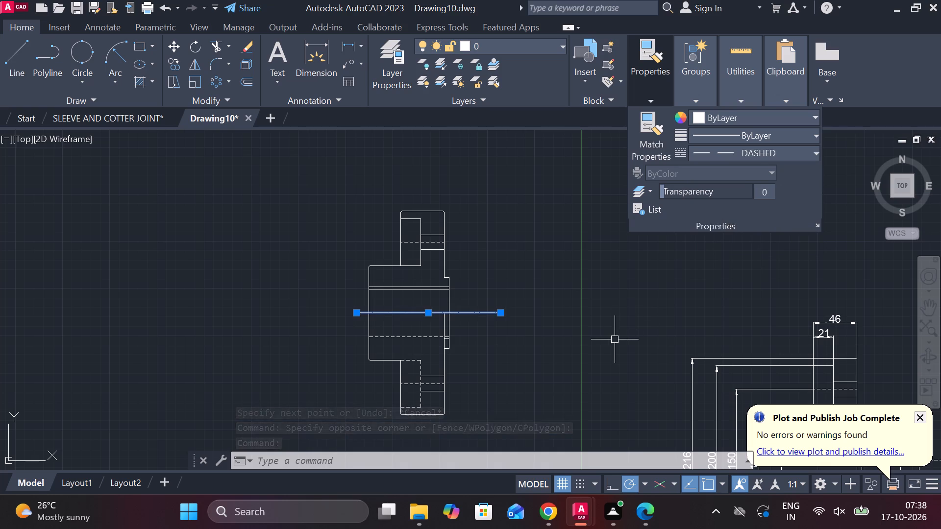
key("Escape")
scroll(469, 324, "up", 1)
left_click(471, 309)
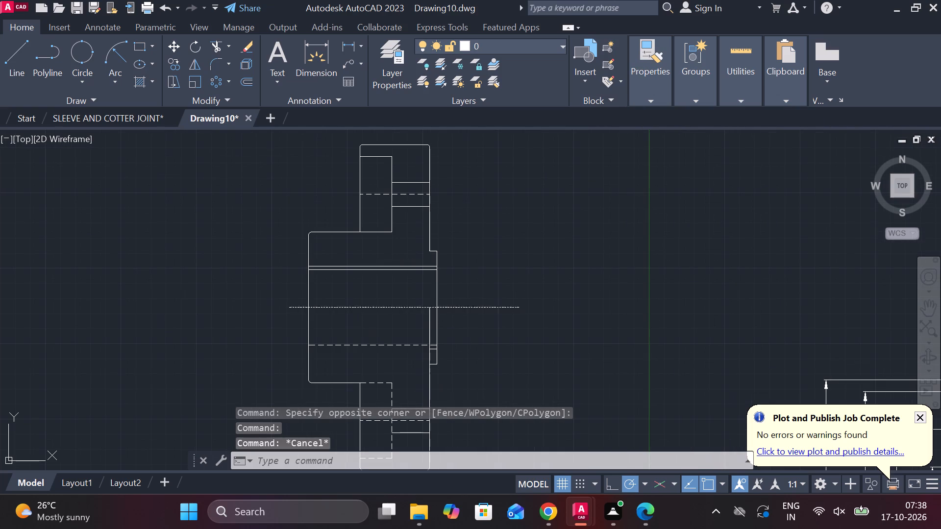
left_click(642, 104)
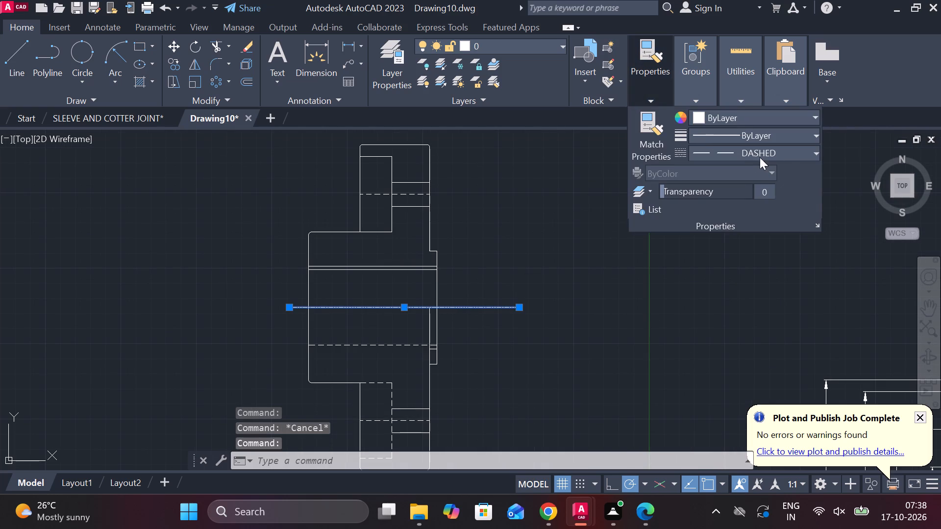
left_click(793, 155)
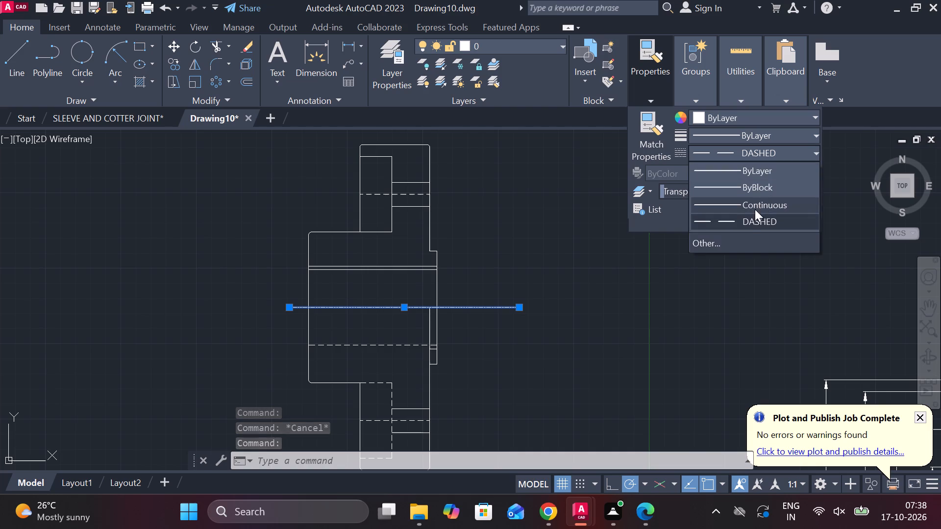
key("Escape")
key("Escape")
Set the two solid bolt-hole edge lines in the mirrored counterpart's lower flange to the DASHED linetype.
scroll(582, 309, "down", 2)
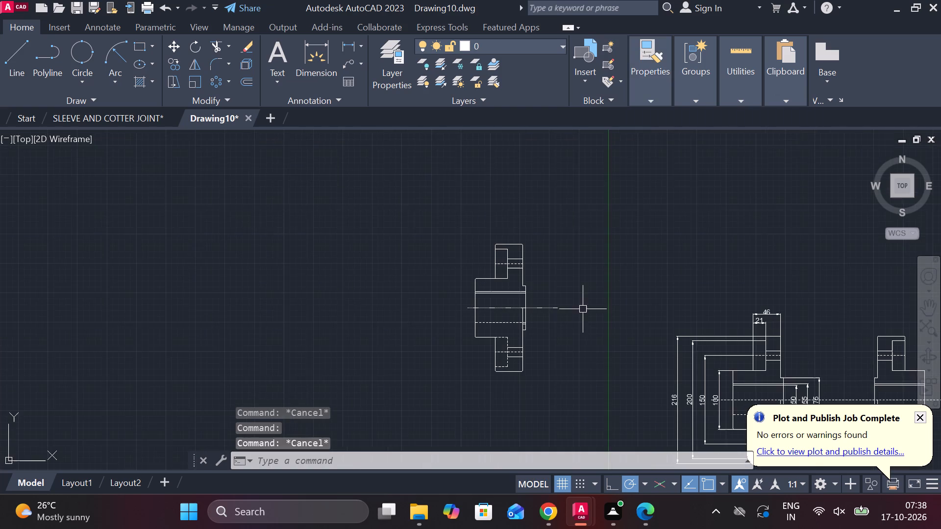
middle_click_drag(584, 309, 556, 292)
scroll(562, 291, "down", 1)
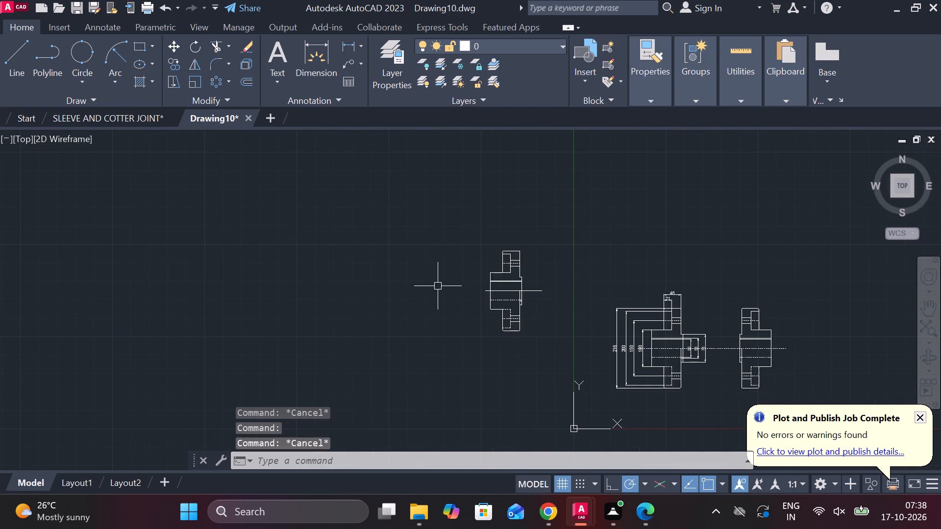
scroll(560, 297, "up", 1)
middle_click_drag(585, 299, 479, 174)
scroll(647, 192, "up", 1)
middle_click_drag(676, 223, 661, 223)
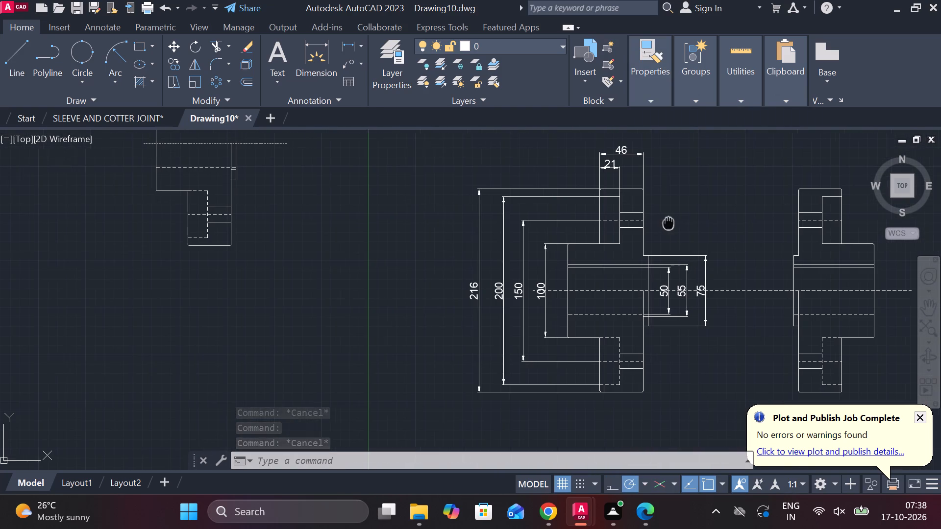
middle_click_drag(661, 223, 639, 223)
scroll(669, 220, "up", 1)
middle_click_drag(669, 220, 597, 150)
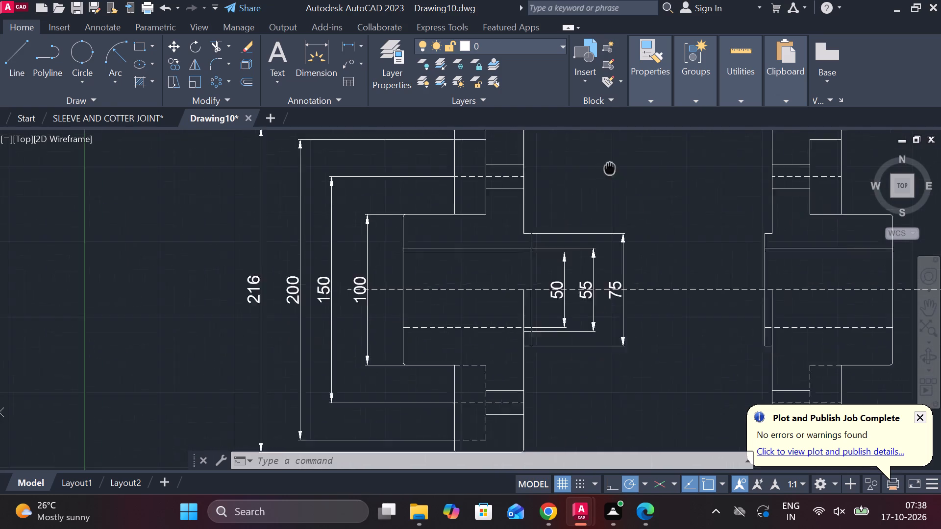
middle_click_drag(597, 150, 589, 144)
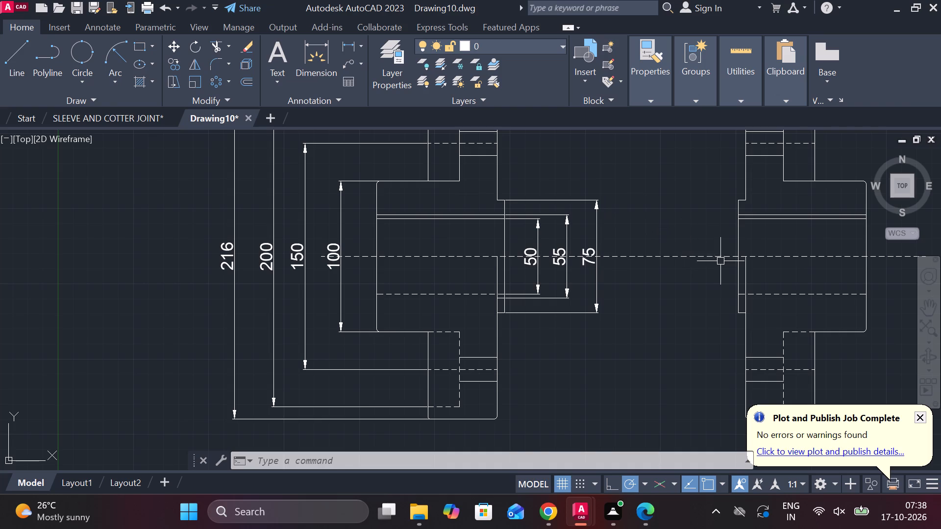
middle_click_drag(717, 261, 643, 203)
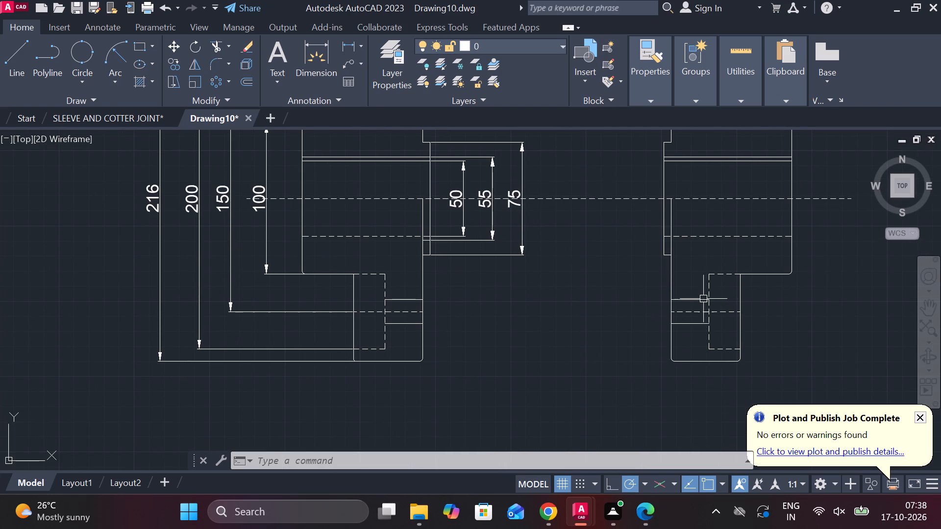
left_click(700, 298)
left_click(696, 325)
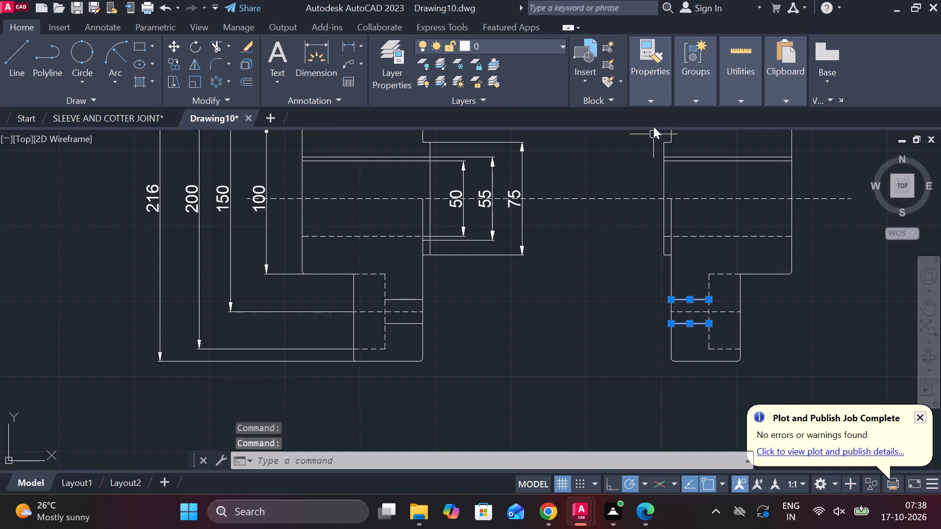
left_click(655, 101)
left_click(769, 154)
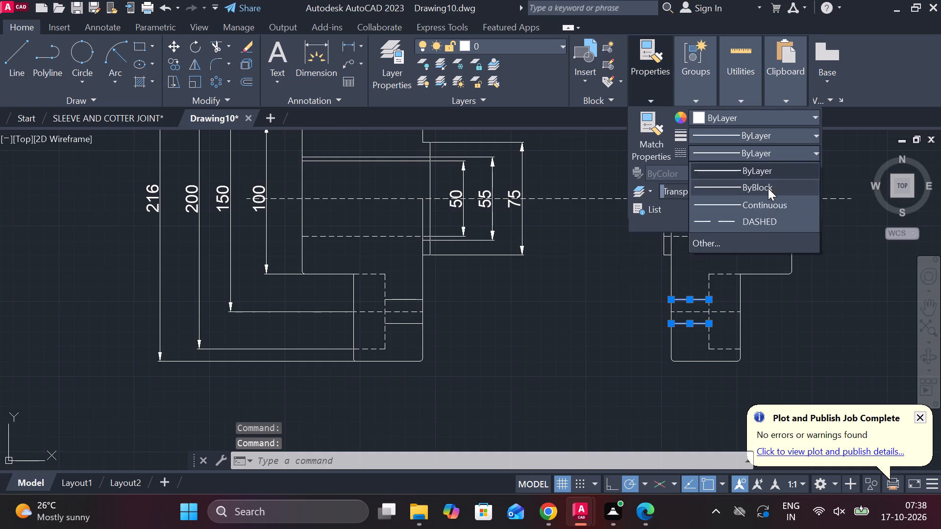
left_click(756, 220)
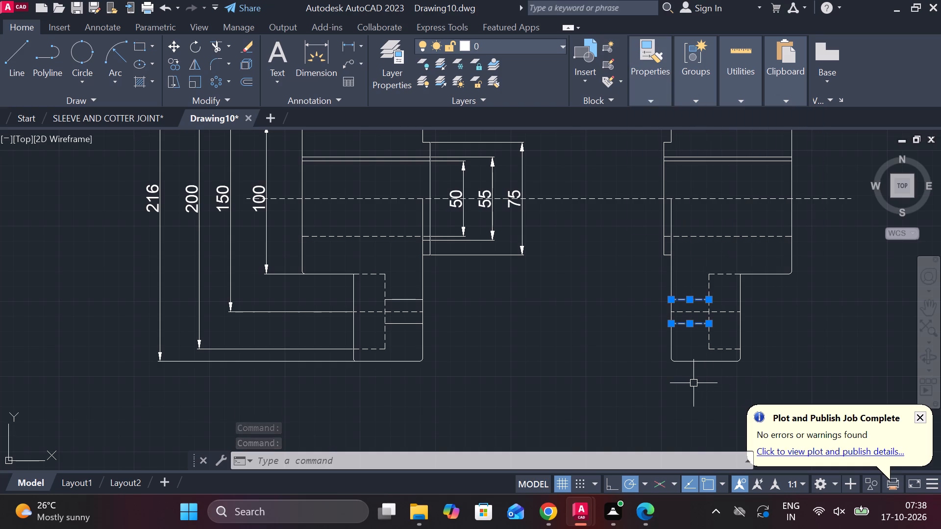
key("Escape")
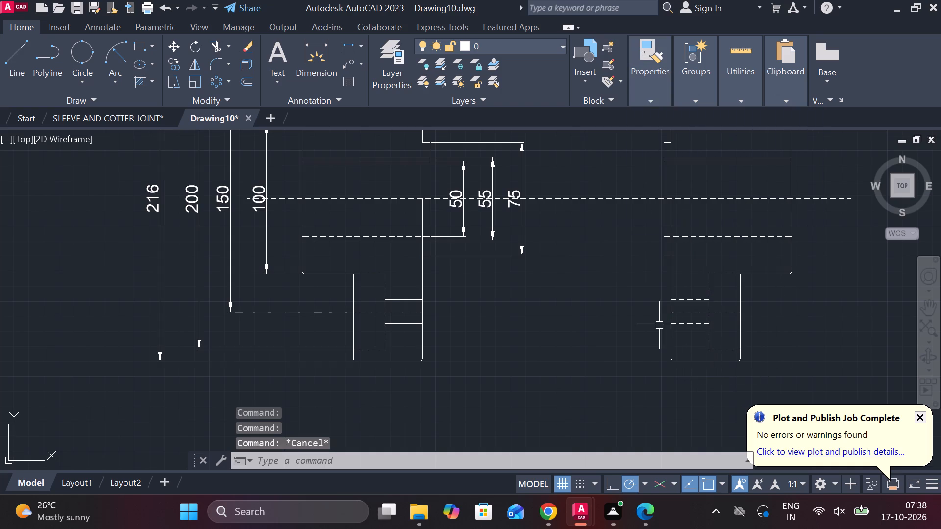
Add a linear dimension for the overall flange width above the mirrored counterpart's upper flange.
middle_click_drag(771, 189, 713, 255)
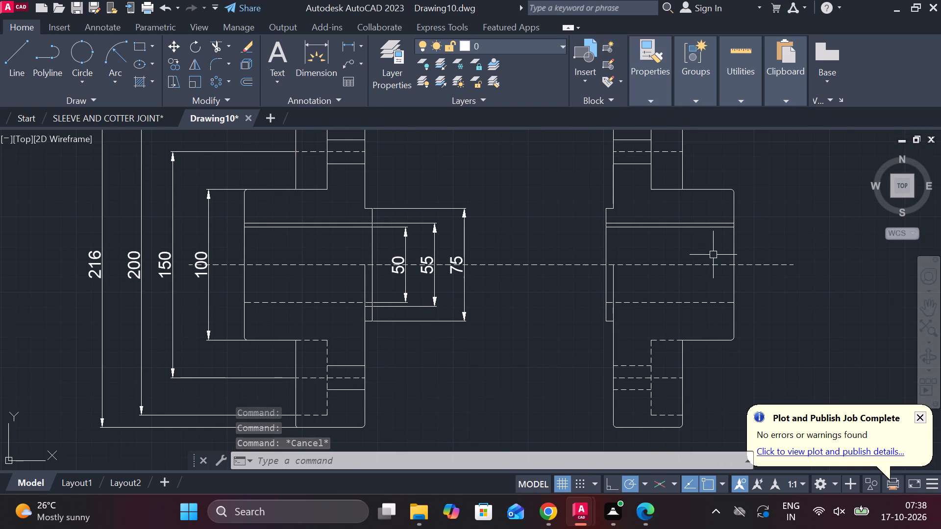
scroll(713, 255, "down", 1)
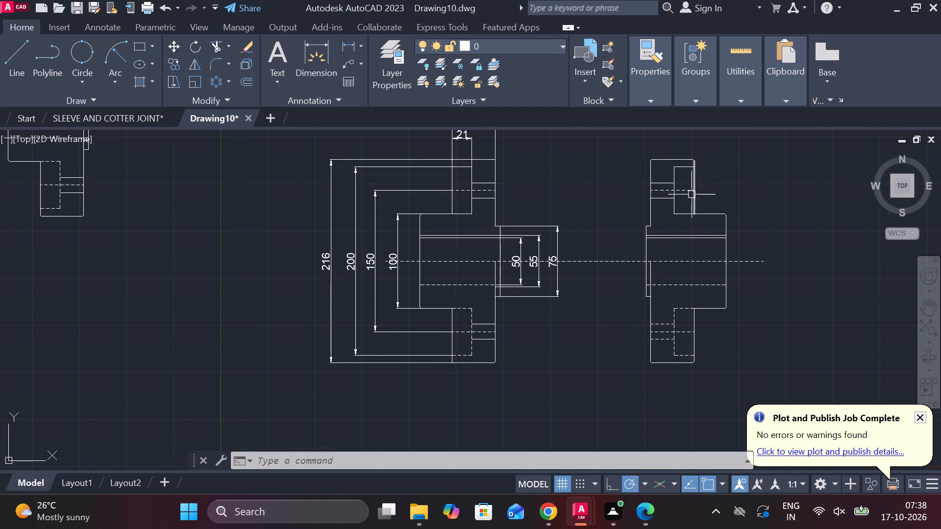
scroll(692, 194, "up", 1)
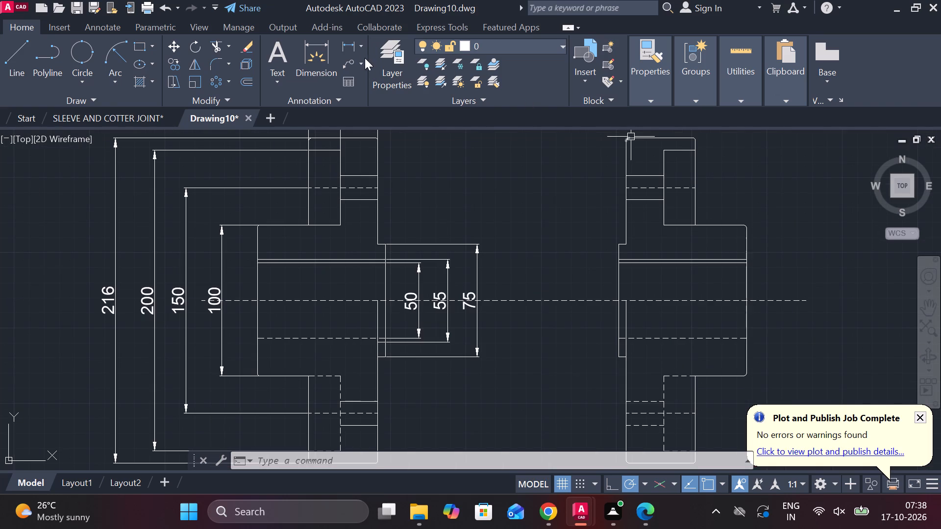
left_click(341, 48)
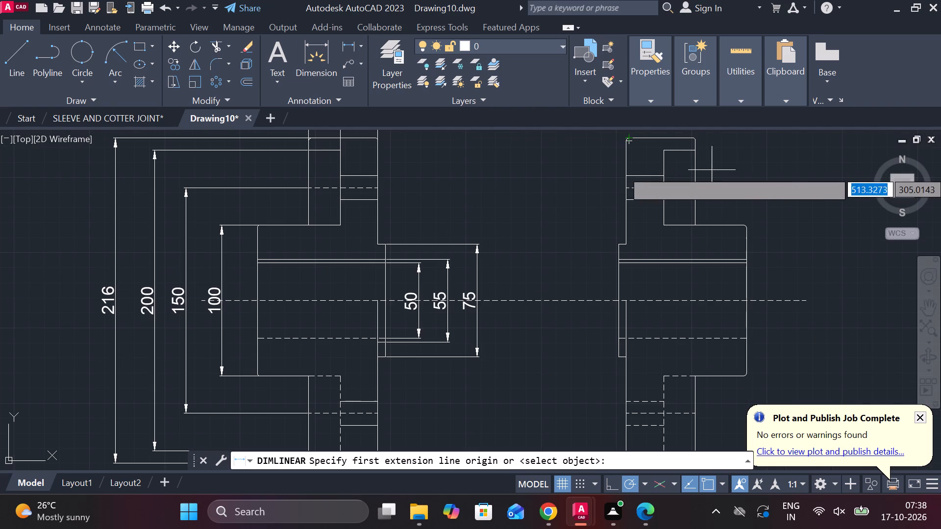
left_click(702, 166)
left_click(629, 165)
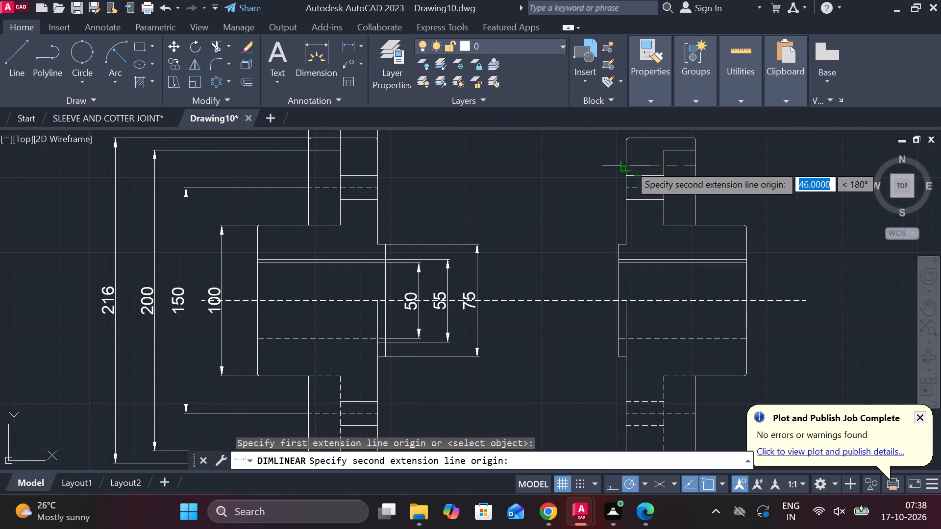
middle_click_drag(635, 144, 627, 220)
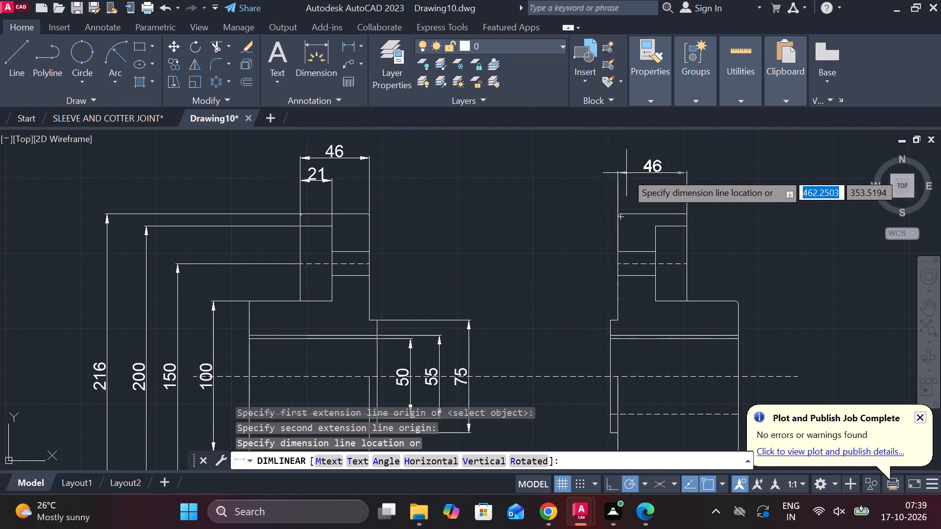
left_click(626, 173)
Erase the mirrored counterpart's projecting-step outline: both vertical end-face lines and the short upper horizontal edge.
middle_click_drag(755, 196, 740, 63)
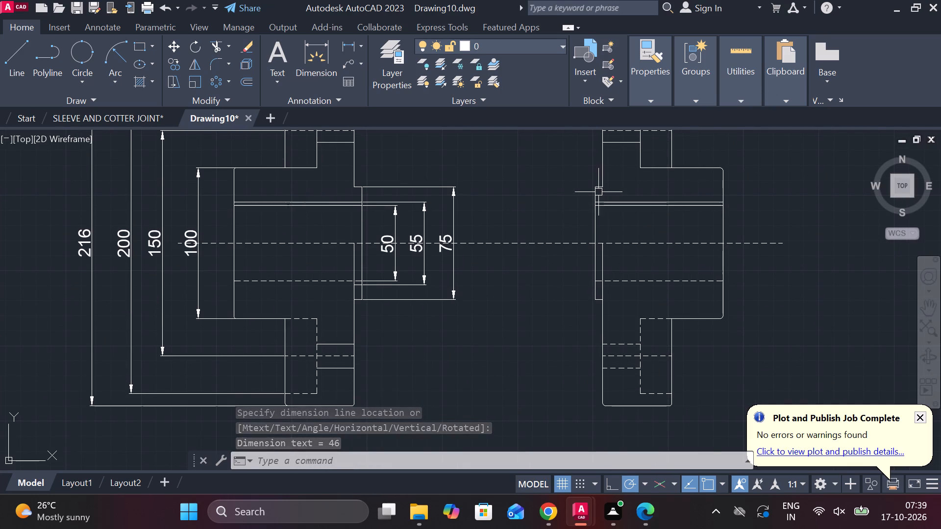
scroll(602, 192, "up", 1)
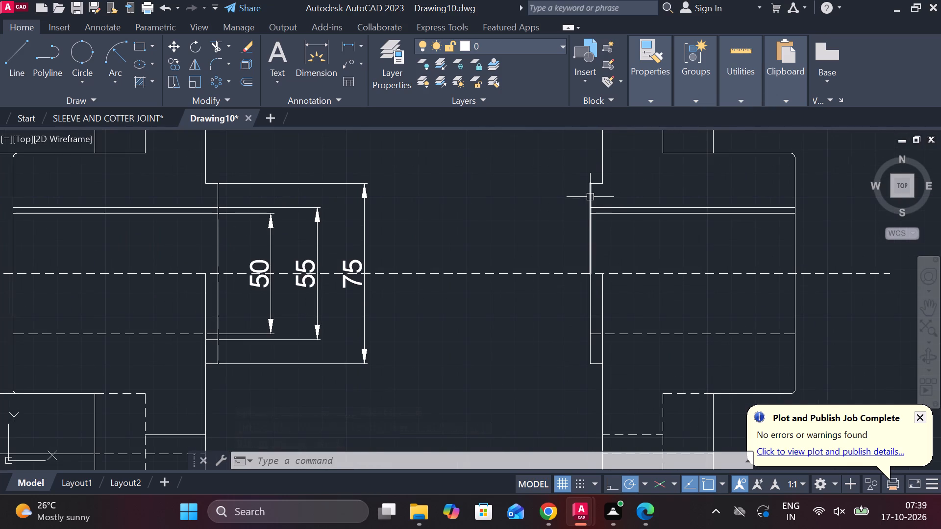
left_click(590, 197)
left_click(596, 184)
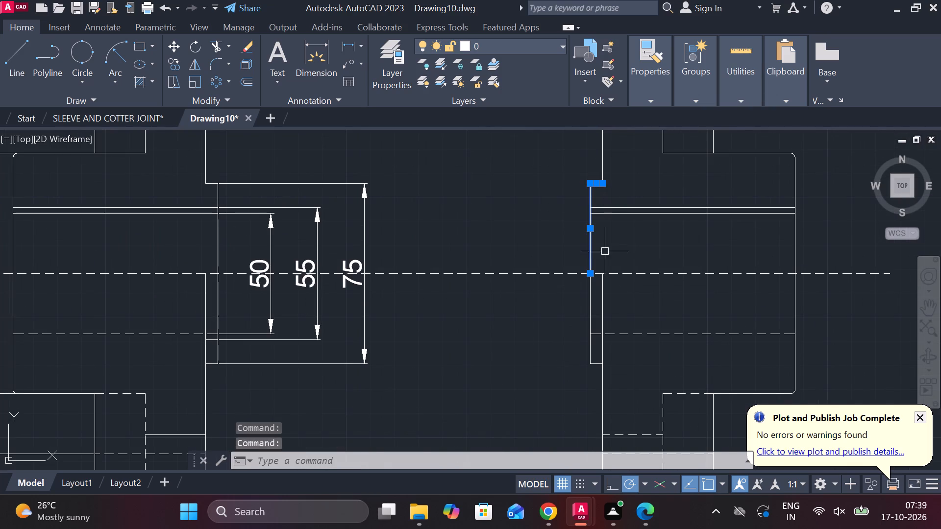
left_click(590, 298)
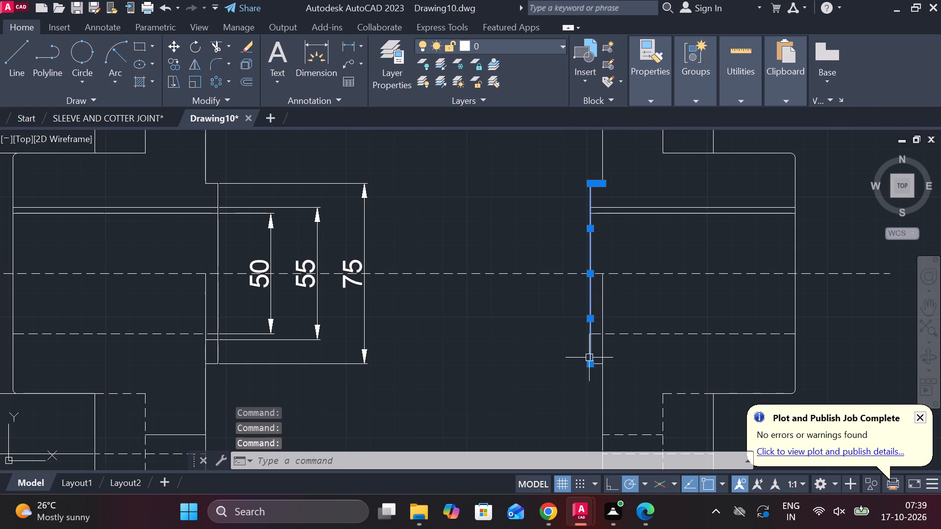
type("E")
key("space")
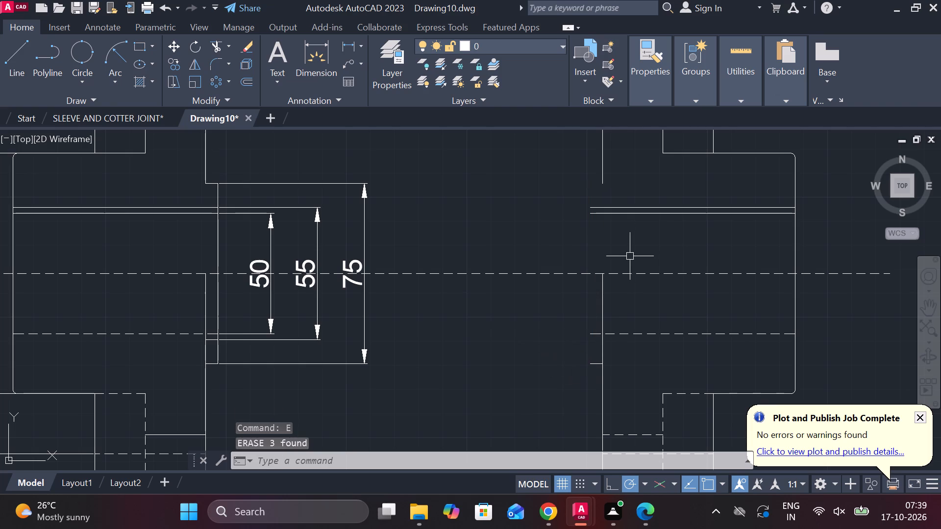
Extend the mirrored counterpart's upper inner flange-face line down across the bore lines to close the gap in the face.
type("EX")
key("space")
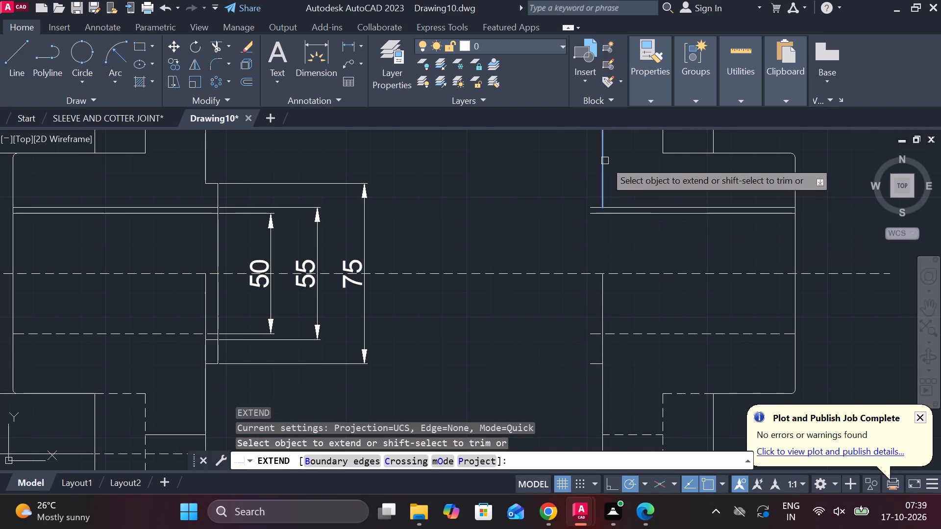
left_click(605, 161)
left_click(605, 176)
left_click(603, 193)
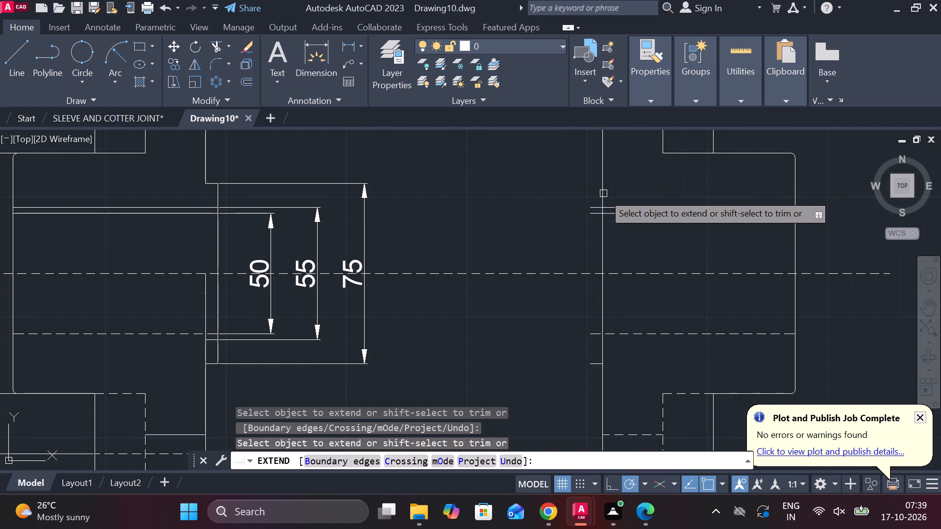
left_click(603, 244)
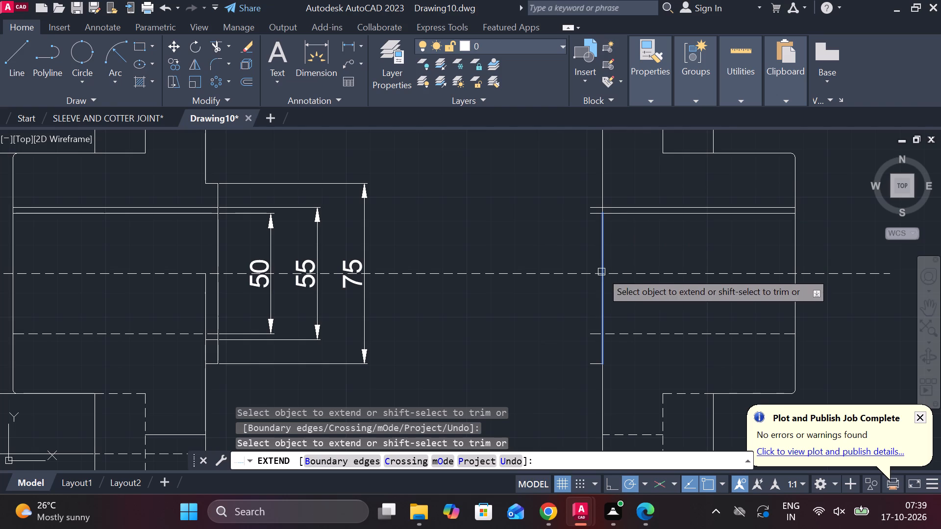
left_click(601, 293)
middle_click_drag(601, 293, 598, 240)
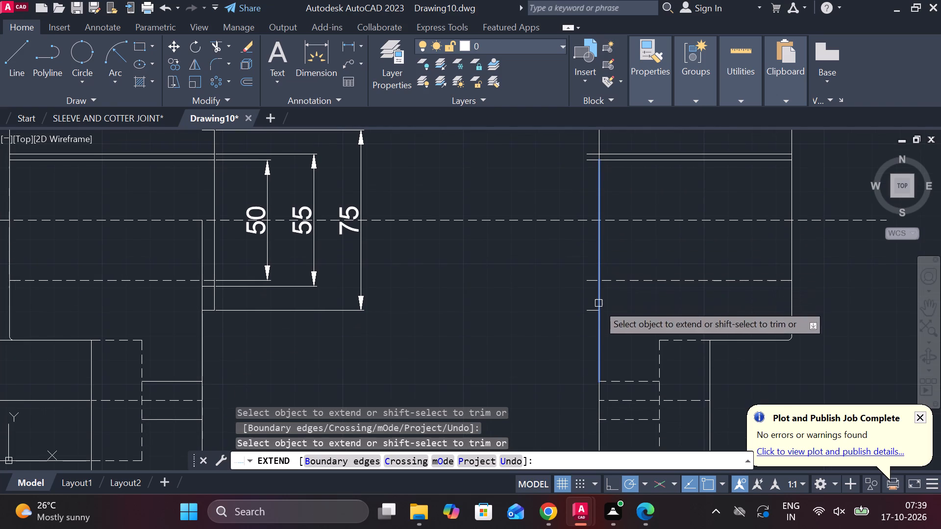
scroll(780, 267, "down", 1)
middle_click_drag(819, 276, 792, 279)
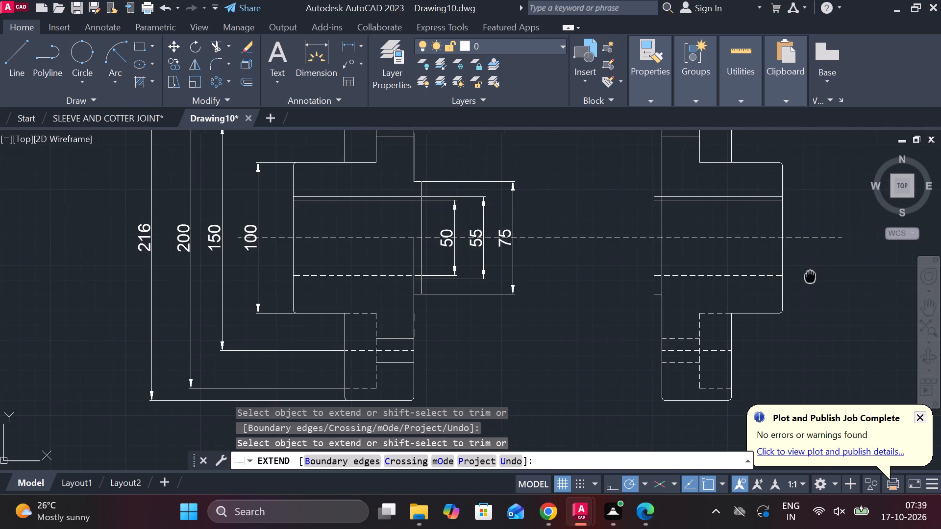
middle_click_drag(792, 279, 678, 325)
key("Escape")
Trim the bore, keyway and lower step line stubs that stick out past the mirrored counterpart's inner flange face.
type("TR")
key("space")
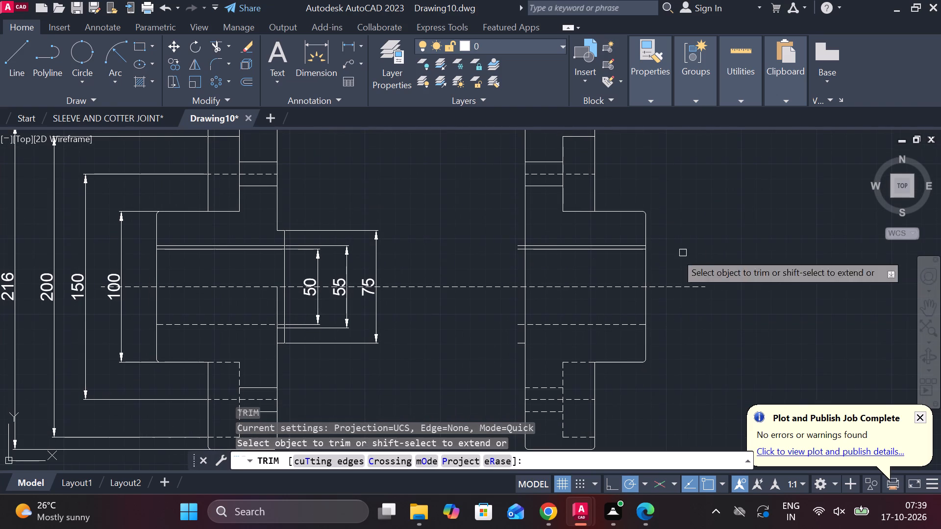
scroll(503, 236, "up", 3)
left_click_drag(542, 211, 564, 314)
left_click_drag(564, 314, 573, 247)
left_click(573, 247)
scroll(545, 261, "down", 1)
middle_click_drag(518, 261, 516, 213)
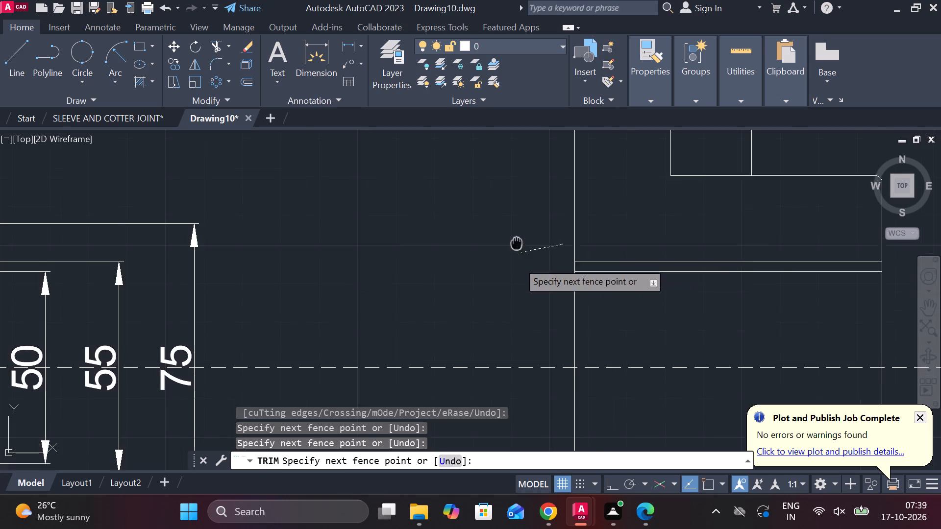
middle_click_drag(516, 213, 538, 154)
left_click(565, 189)
middle_click_drag(574, 320, 562, 263)
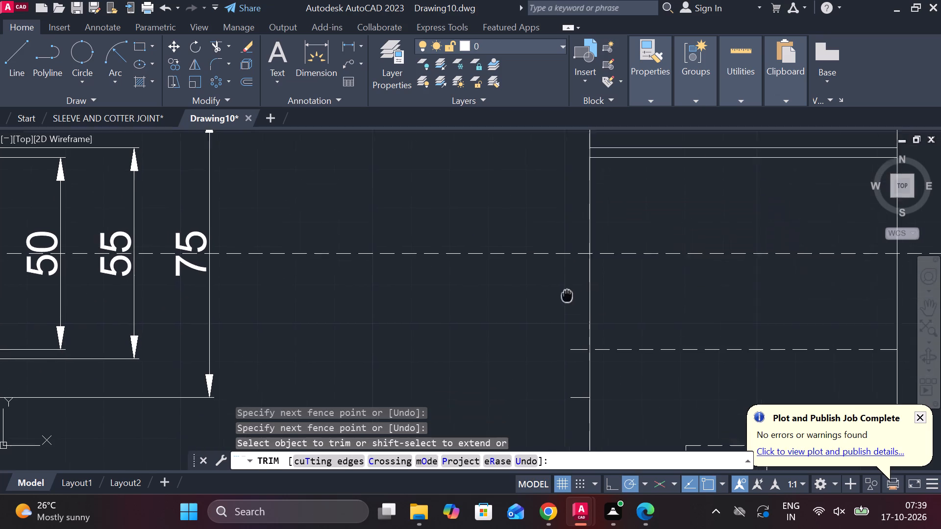
middle_click_drag(562, 263, 560, 235)
left_click_drag(569, 245, 570, 341)
scroll(544, 338, "down", 2)
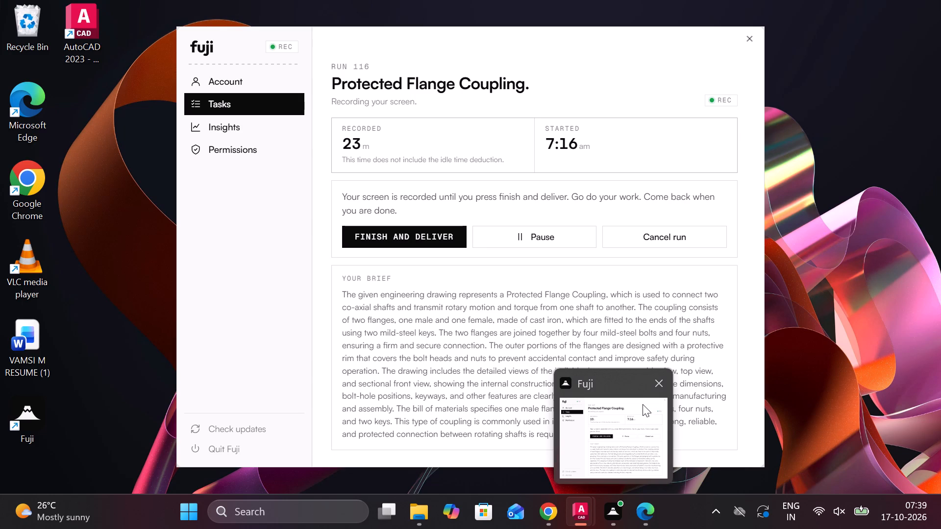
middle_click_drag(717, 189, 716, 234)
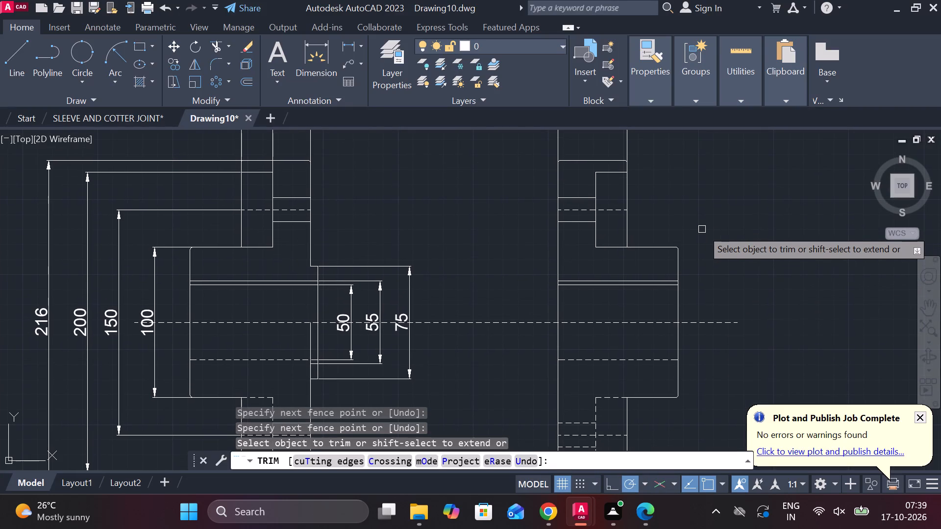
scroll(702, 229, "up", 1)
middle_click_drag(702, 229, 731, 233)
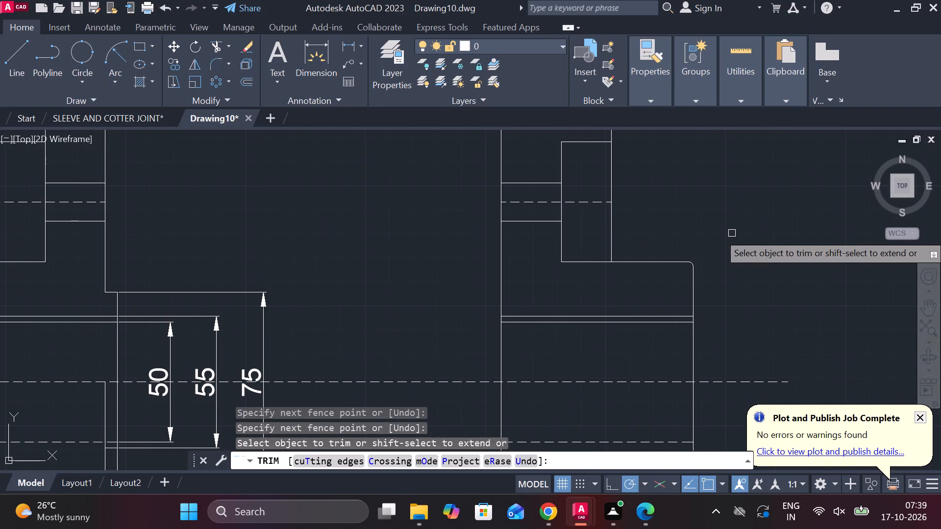
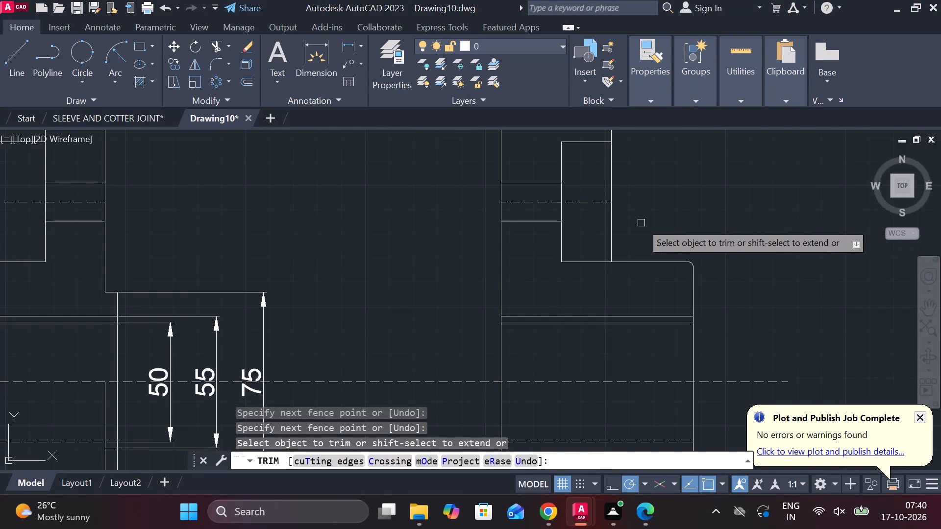
Draw a horizontal line about 175 mm long from the male flange's upper projecting-step corner across to just past the counterpart's inner flange face.
key("Escape")
scroll(650, 221, "down", 1)
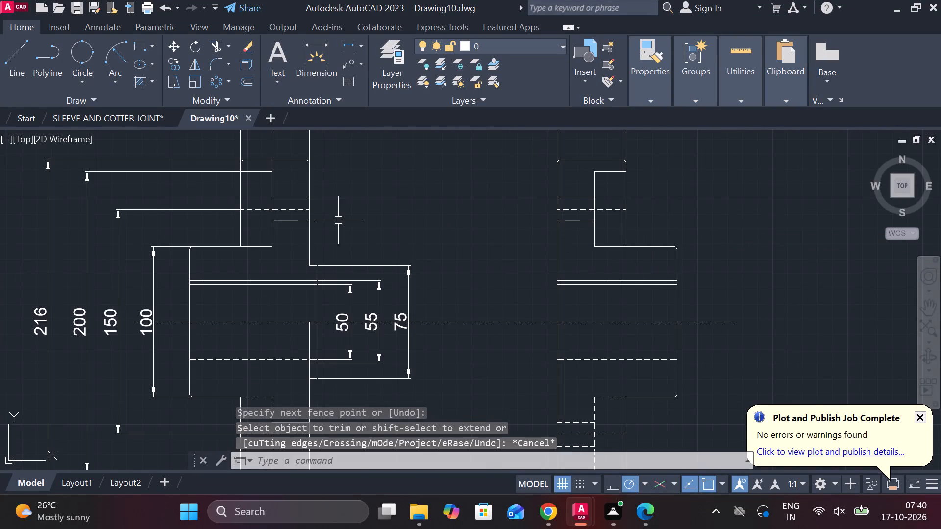
middle_click_drag(343, 221, 367, 226)
key("l")
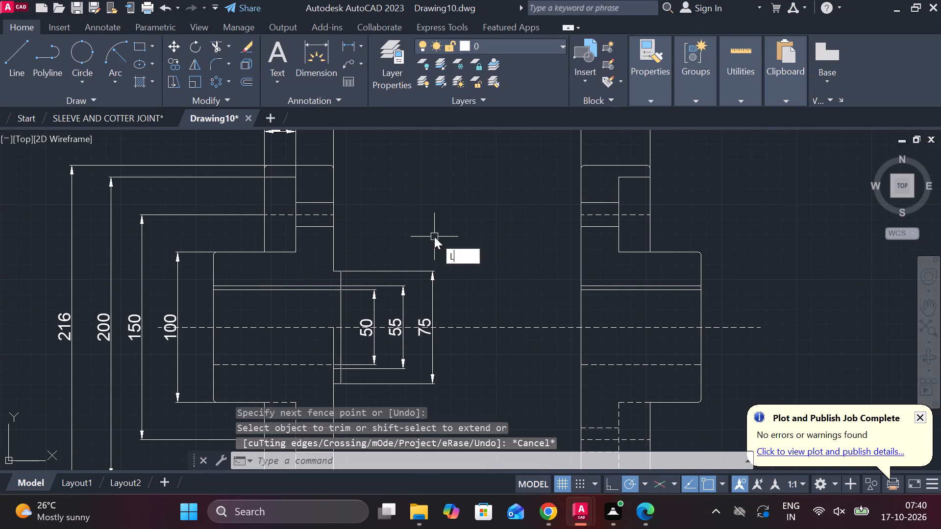
key("Return")
scroll(335, 271, "up", 2)
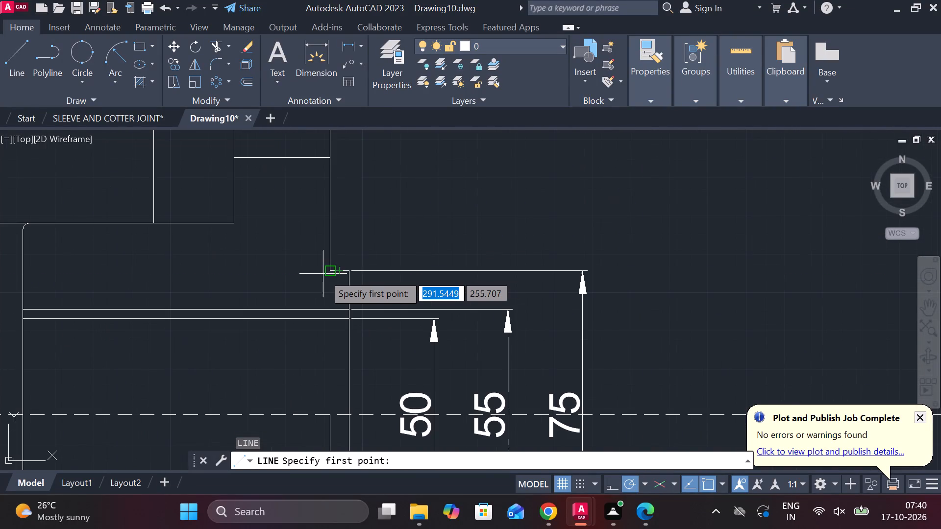
left_click(325, 273)
scroll(718, 249, "down", 1)
middle_click_drag(718, 249, 691, 249)
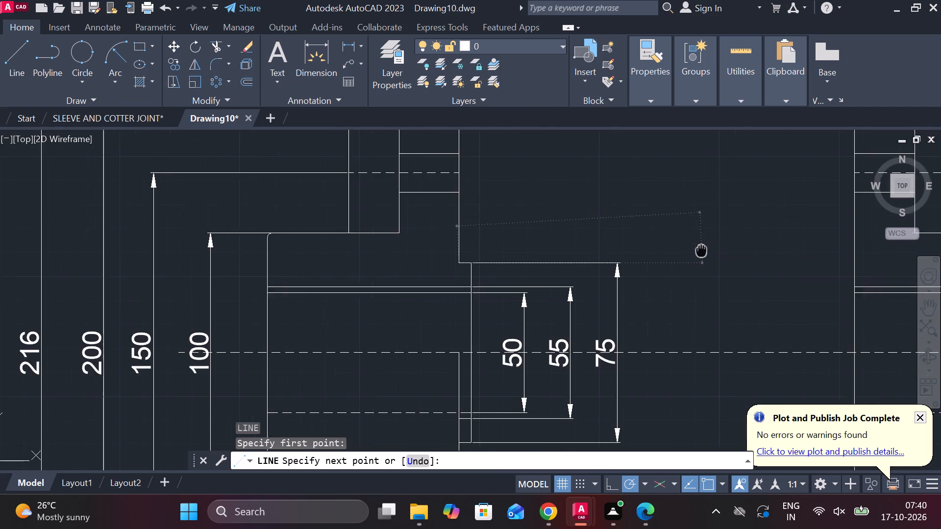
middle_click_drag(691, 249, 561, 252)
middle_click_drag(784, 266, 754, 267)
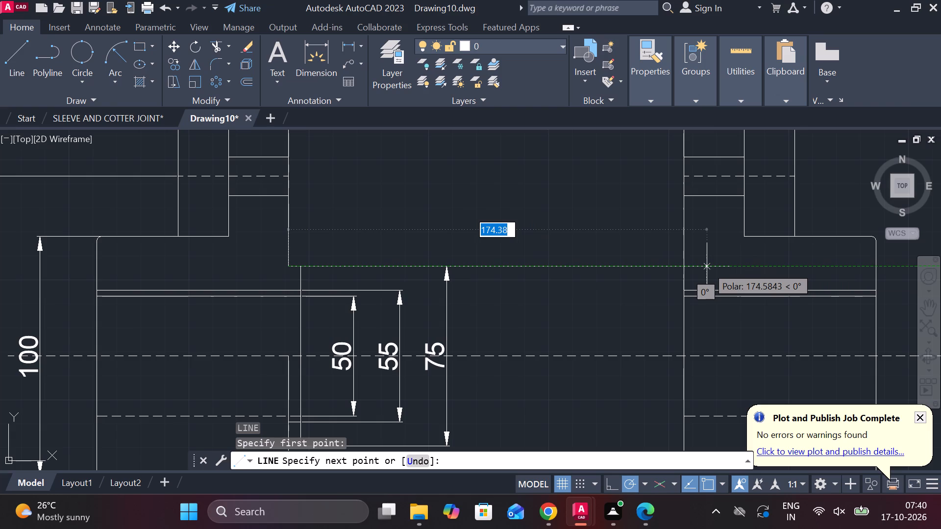
left_click(707, 266)
key("Escape")
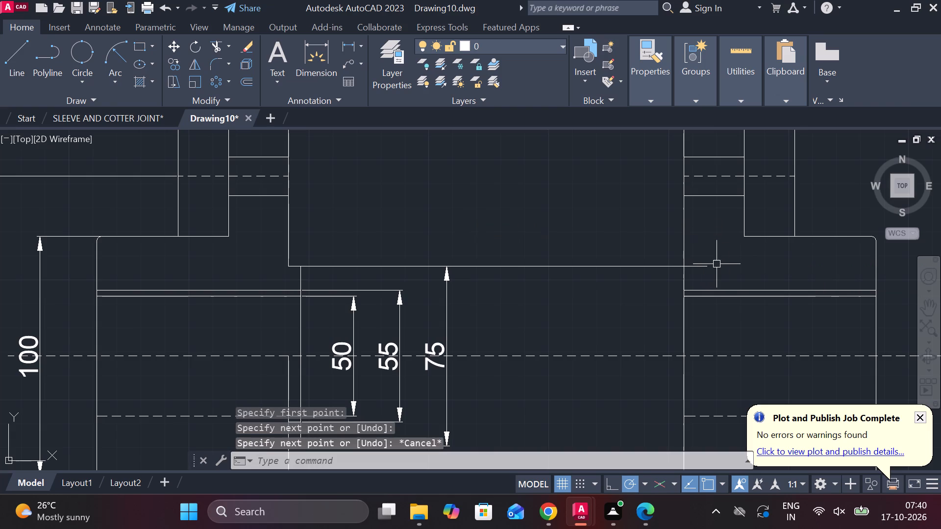
Trim the part of the projected horizontal line that spans the gap between the two flanges.
type("TR")
key("space")
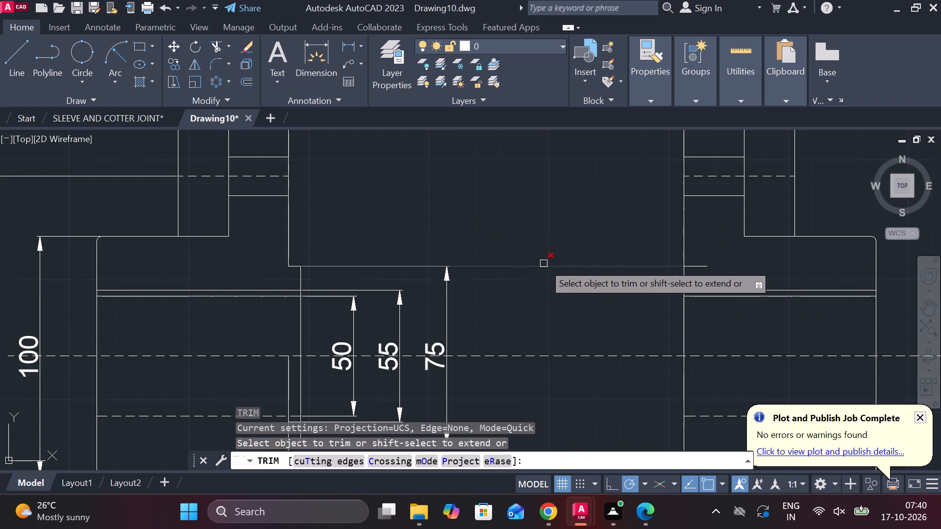
left_click(544, 264)
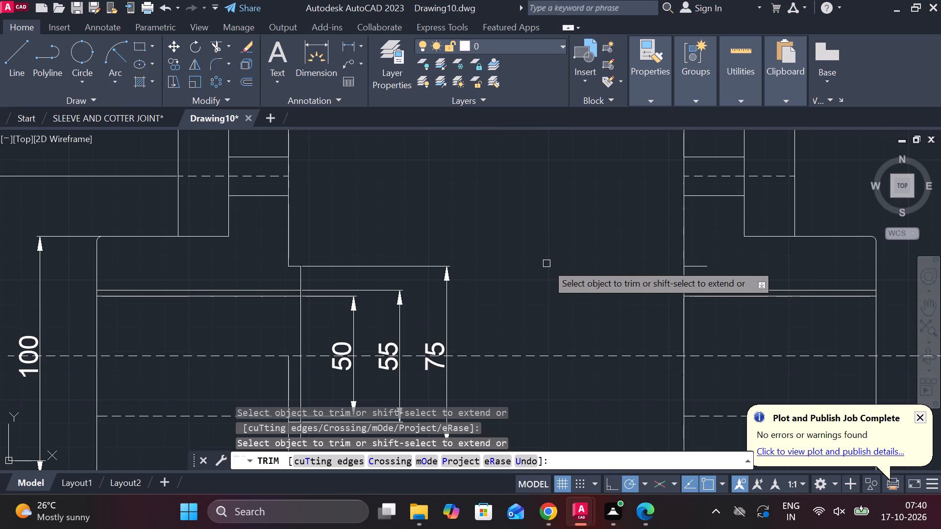
middle_click_drag(546, 264, 516, 264)
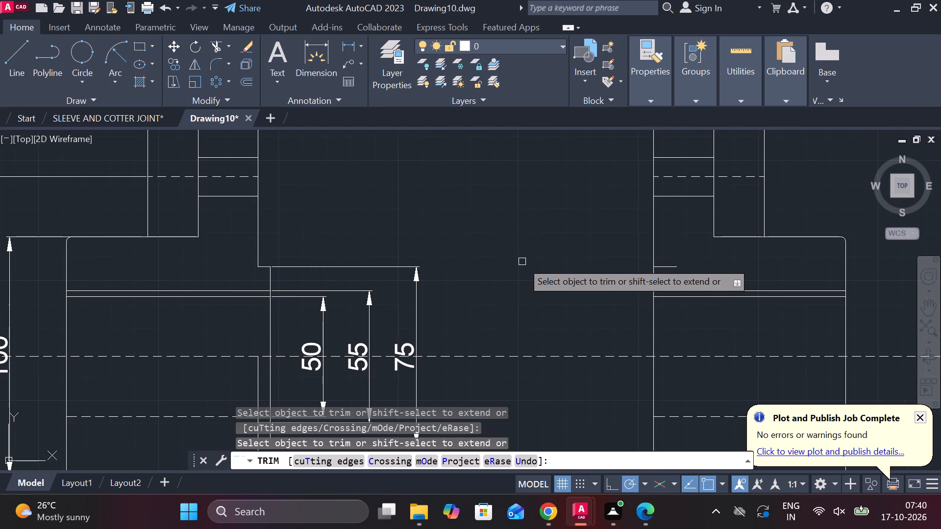
middle_click_drag(522, 262, 457, 252)
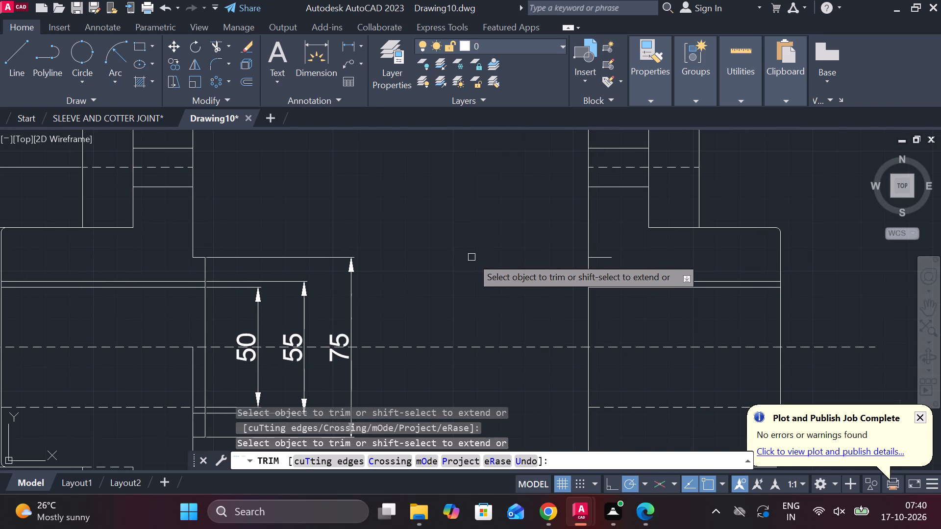
key("Escape")
Draw the counterpart's upper recess outline from the projected height: 6 mm into the flange, 37.5 mm down to the centreline, and back to the face.
scroll(616, 261, "up", 2)
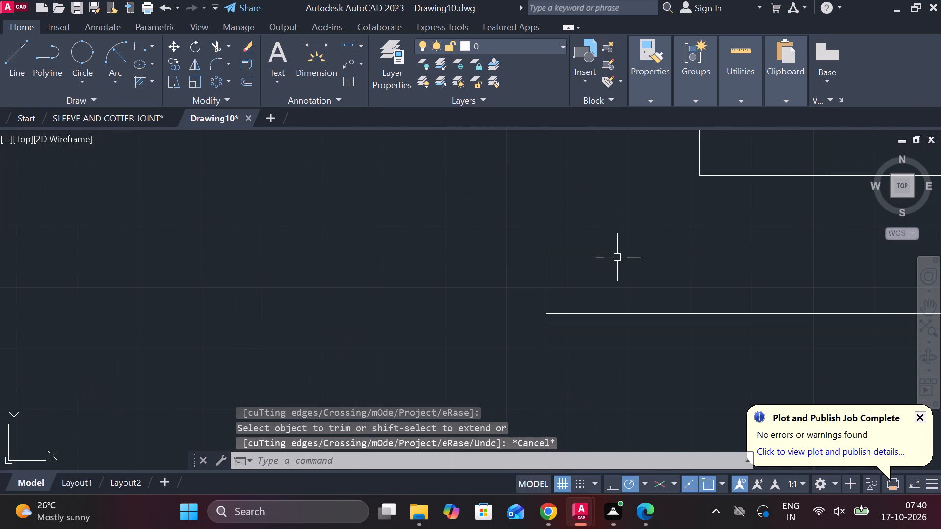
key("l")
key("Return")
left_click(543, 249)
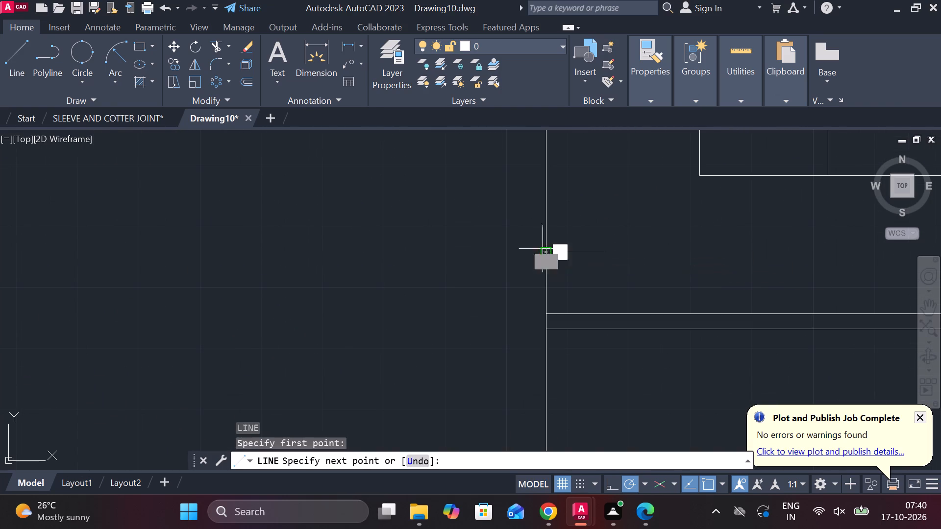
type("6")
key("space")
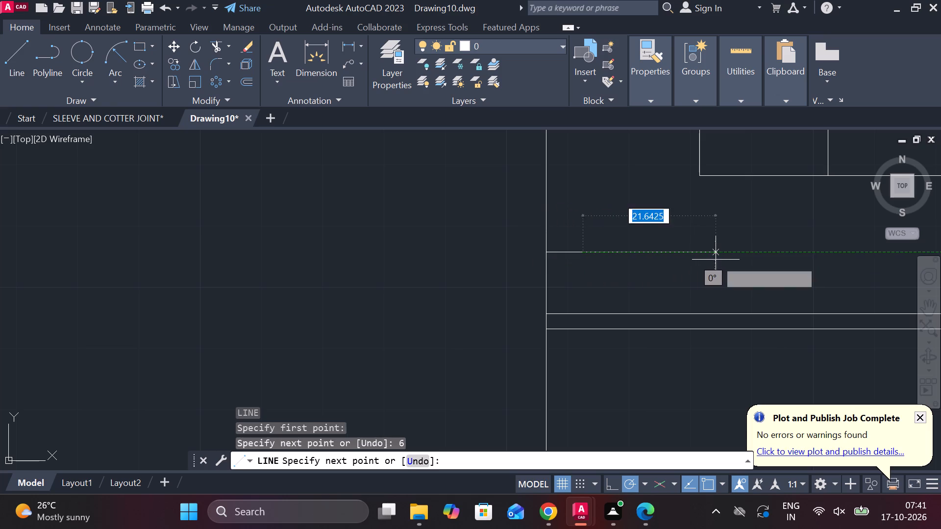
middle_click_drag(585, 309, 572, 254)
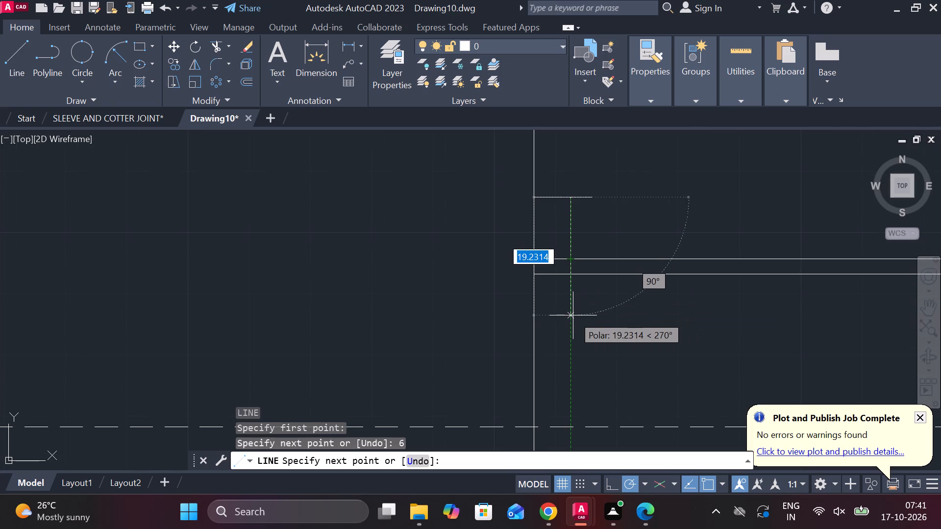
scroll(573, 315, "down", 2)
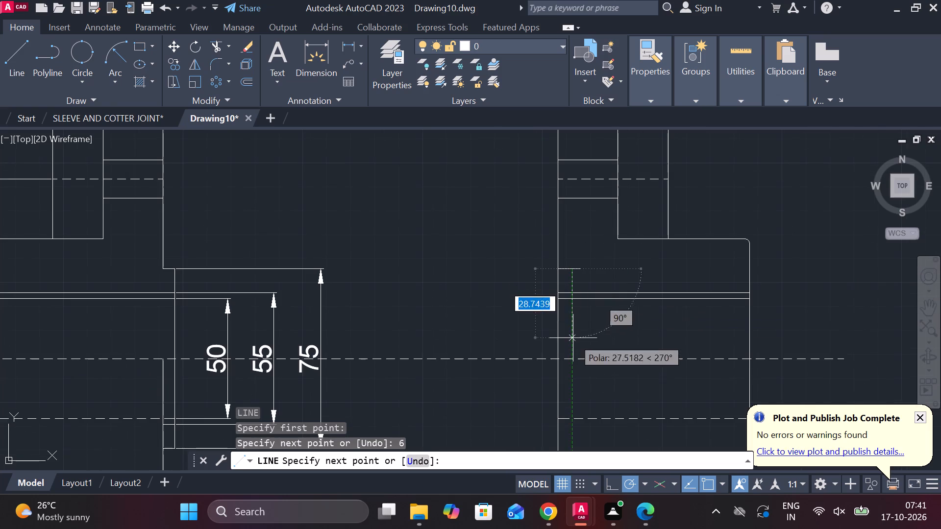
scroll(573, 352, "up", 2)
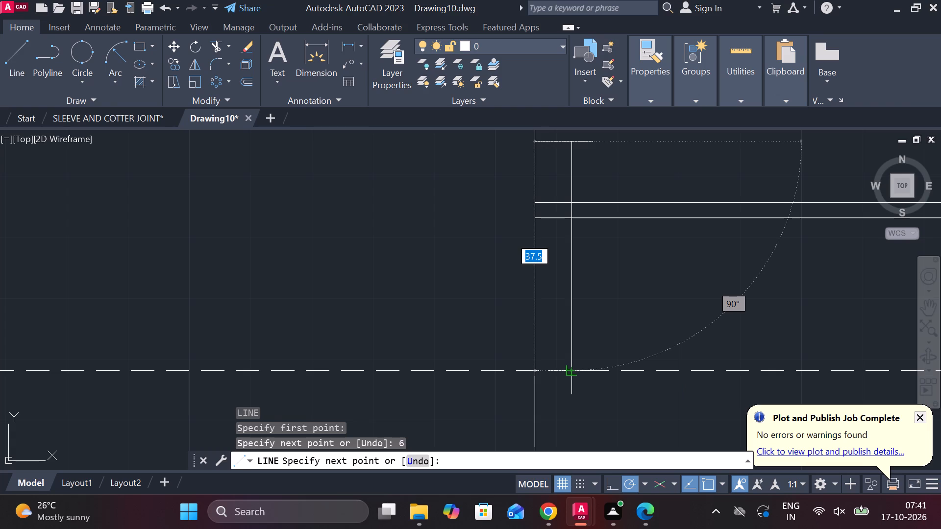
left_click(567, 366)
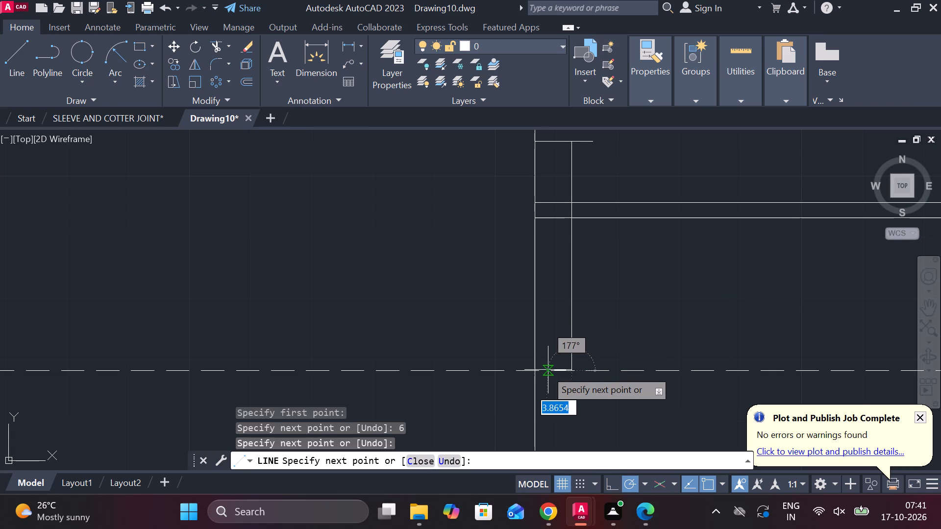
scroll(539, 370, "up", 3)
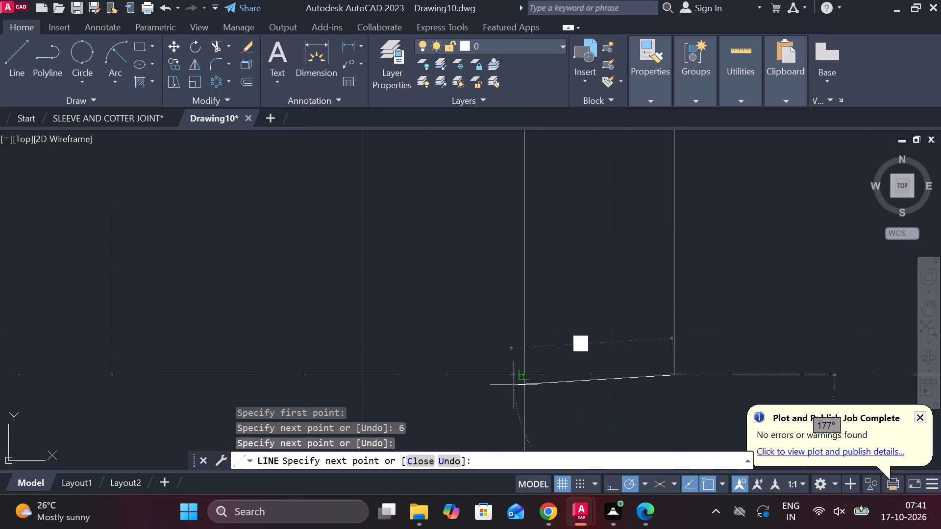
left_click(520, 374)
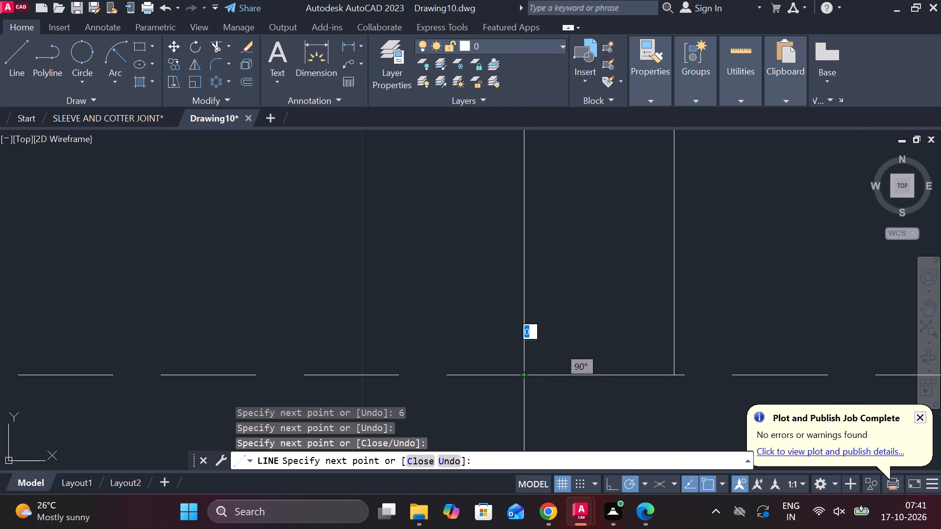
key("Escape")
Trim the projected line's overhang beyond the recess's vertical line and its leftover piece along the recess's upper edge.
scroll(620, 296, "down", 3)
middle_click_drag(689, 264, 673, 298)
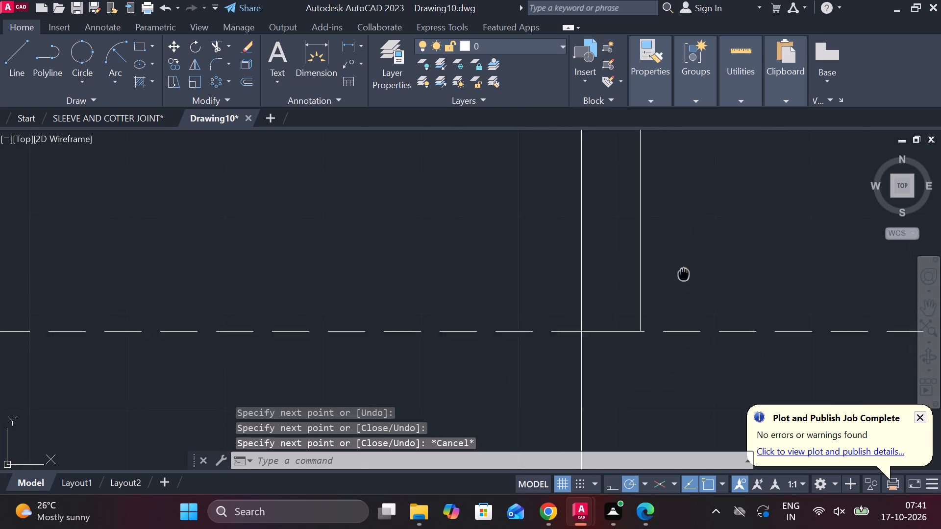
middle_click_drag(673, 298, 622, 413)
scroll(650, 276, "down", 2)
type("TR")
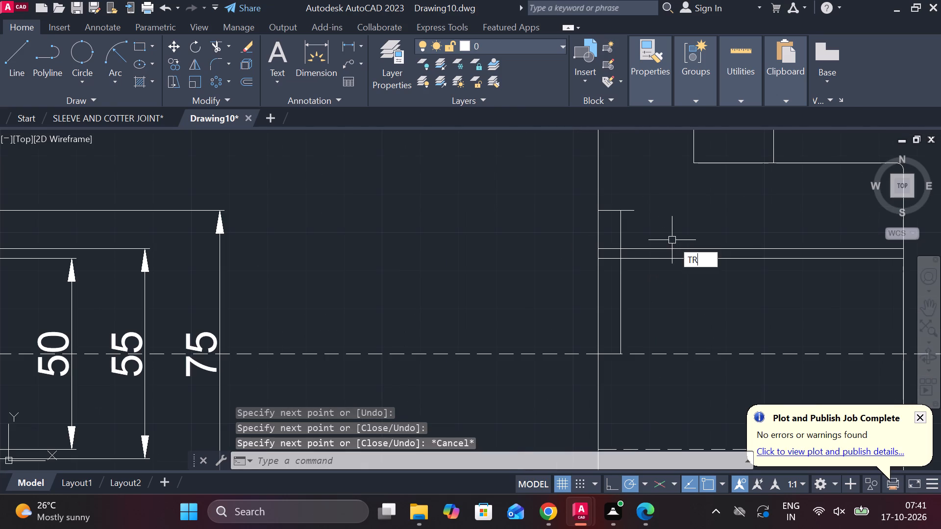
key("space")
left_click(626, 210)
left_click(612, 210)
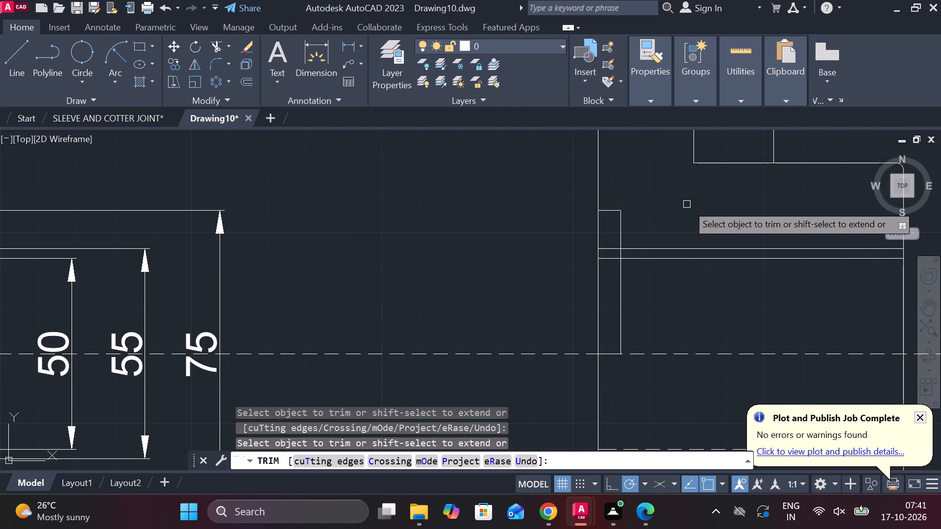
Trim away the counterpart's upper keyway line completely, and the part of the line just below it that lies inside the recess.
scroll(687, 204, "down", 1)
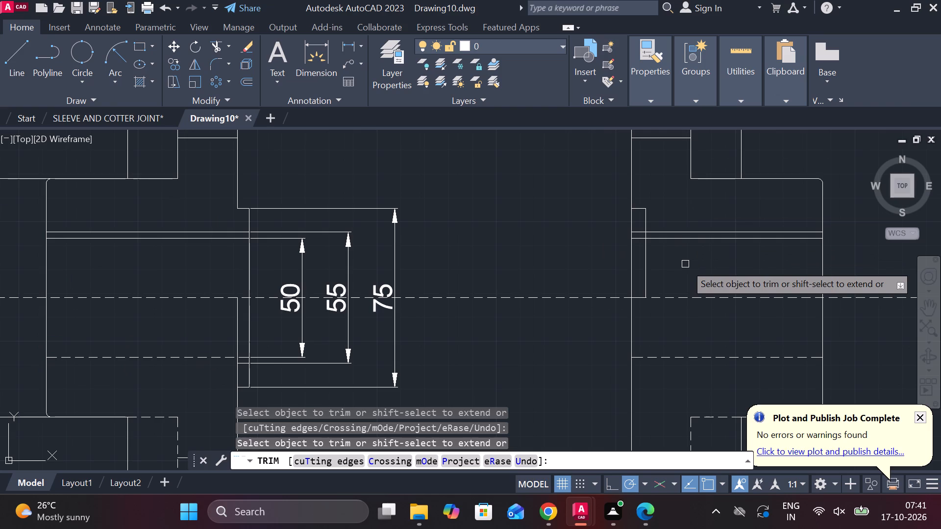
middle_click_drag(685, 264, 644, 263)
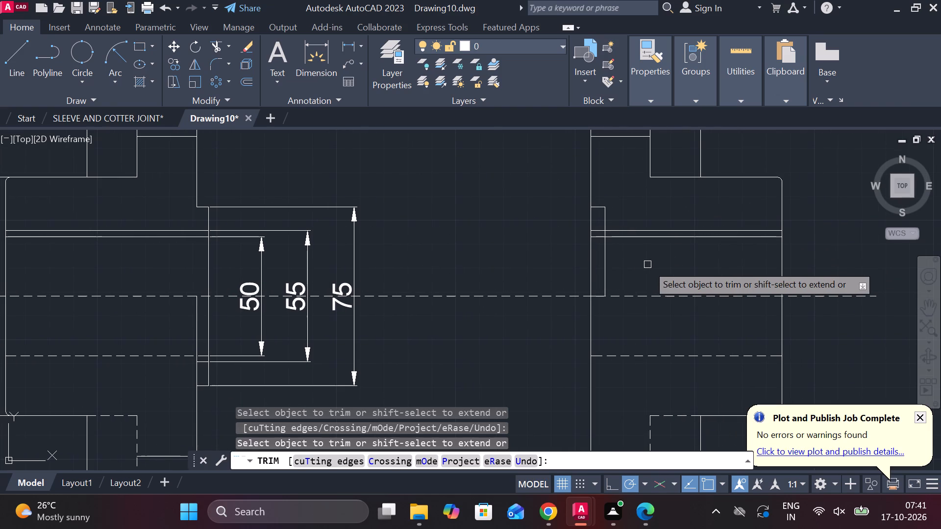
scroll(590, 264, "down", 1)
middle_click(556, 269)
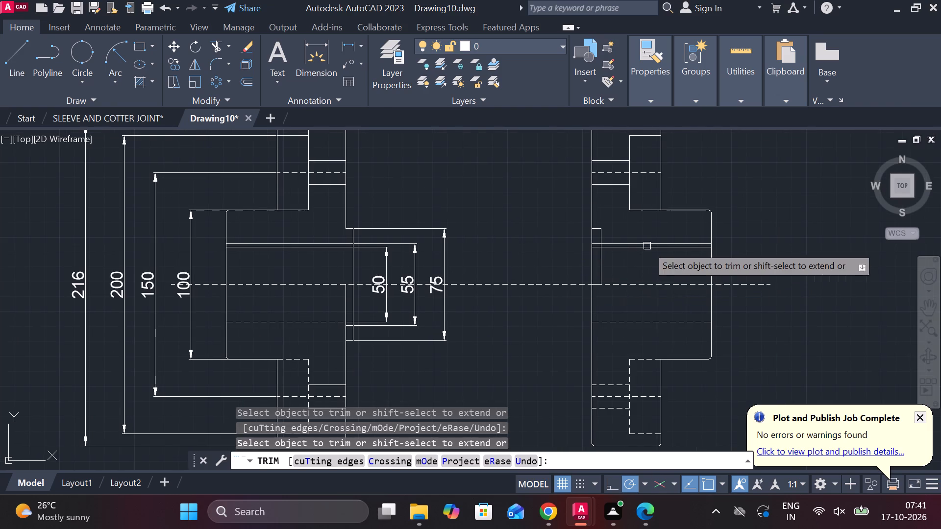
scroll(652, 228, "up", 2)
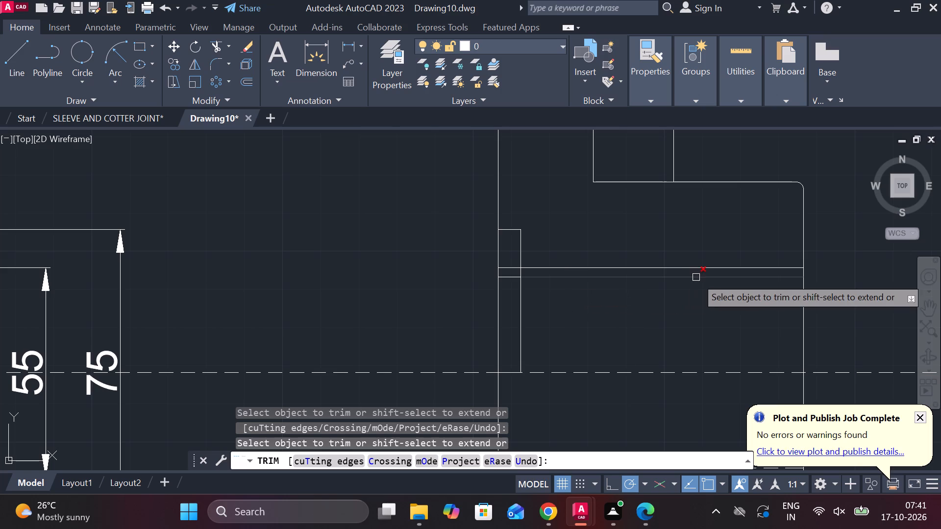
scroll(685, 280, "down", 2)
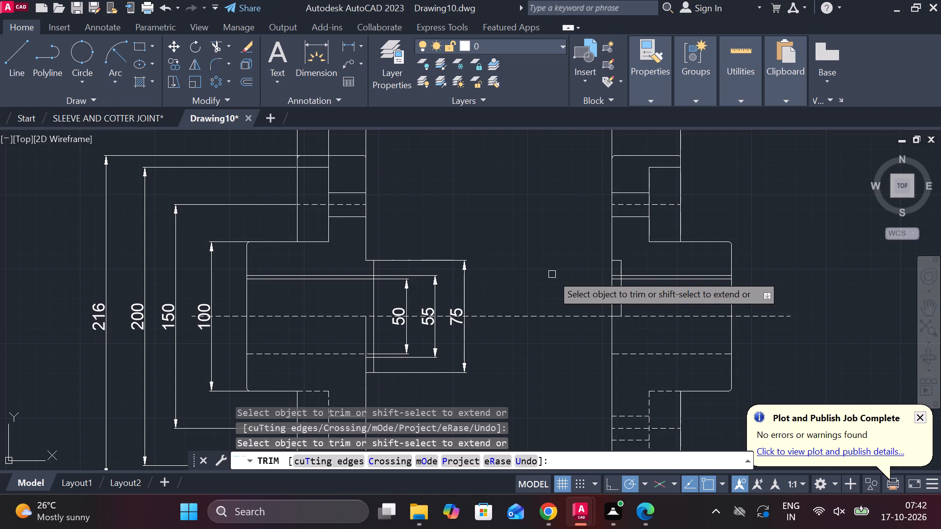
scroll(520, 242, "up", 1)
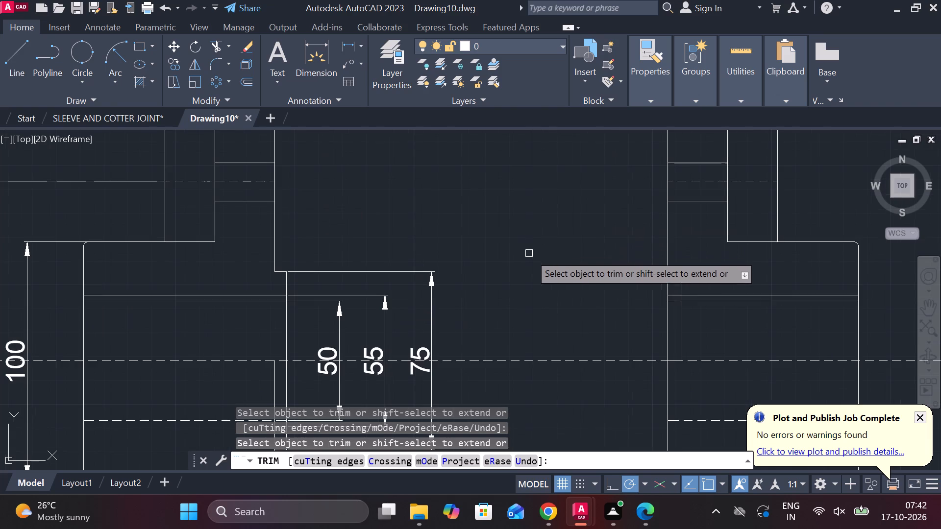
middle_click_drag(534, 258, 513, 209)
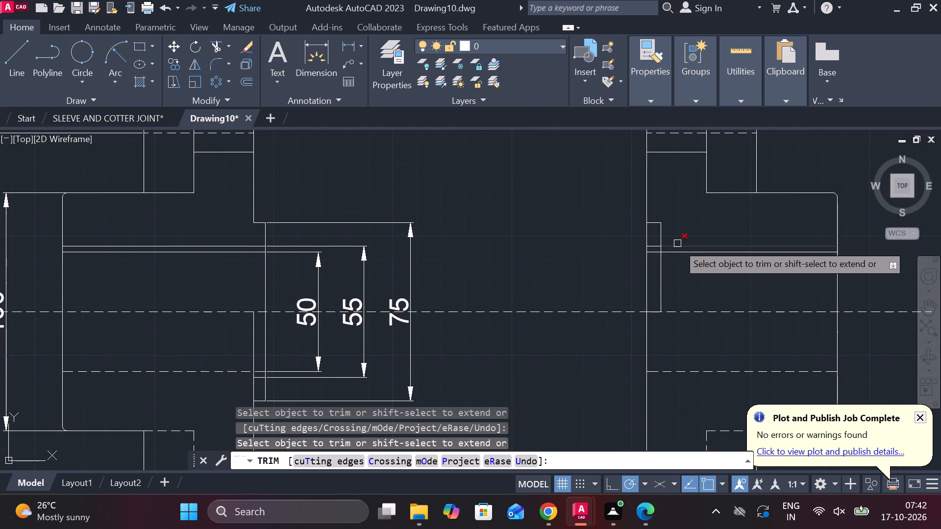
left_click(679, 244)
scroll(643, 248, "up", 3)
left_click(678, 243)
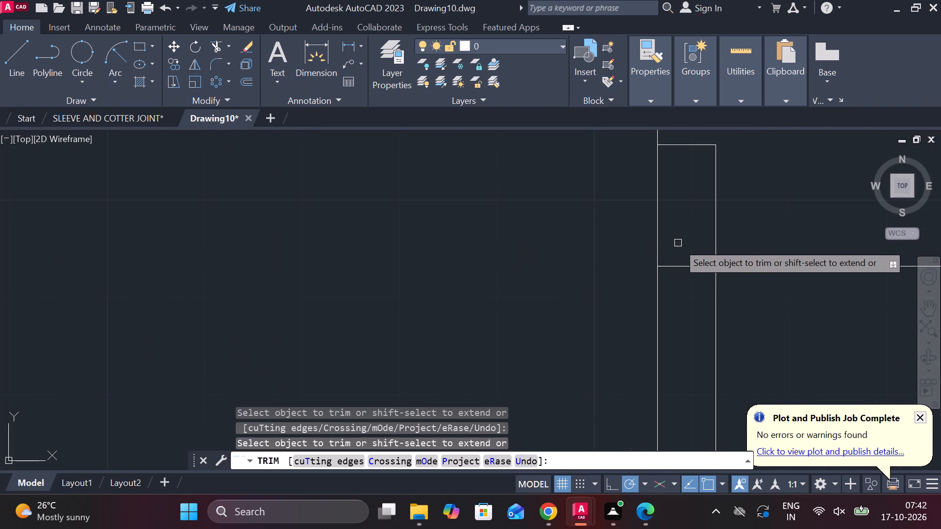
left_click(684, 266)
scroll(684, 266, "down", 3)
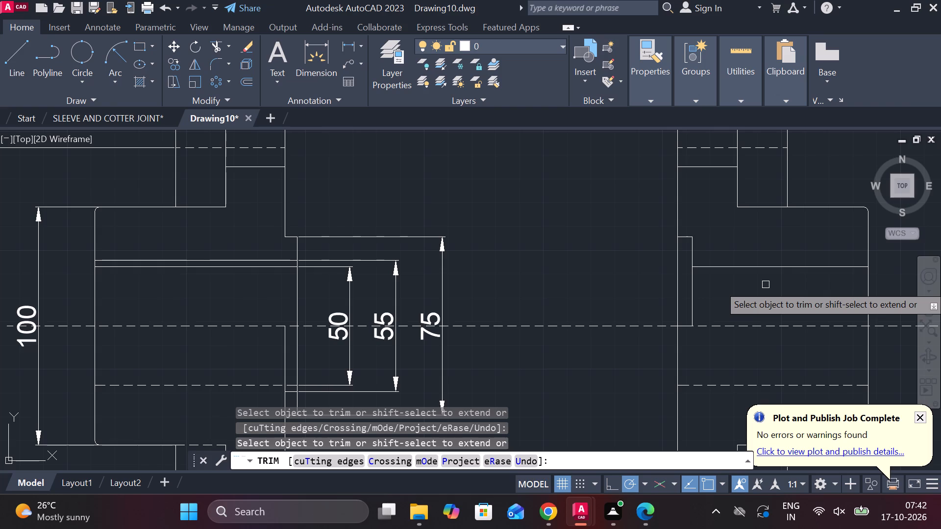
middle_click_drag(824, 257, 707, 256)
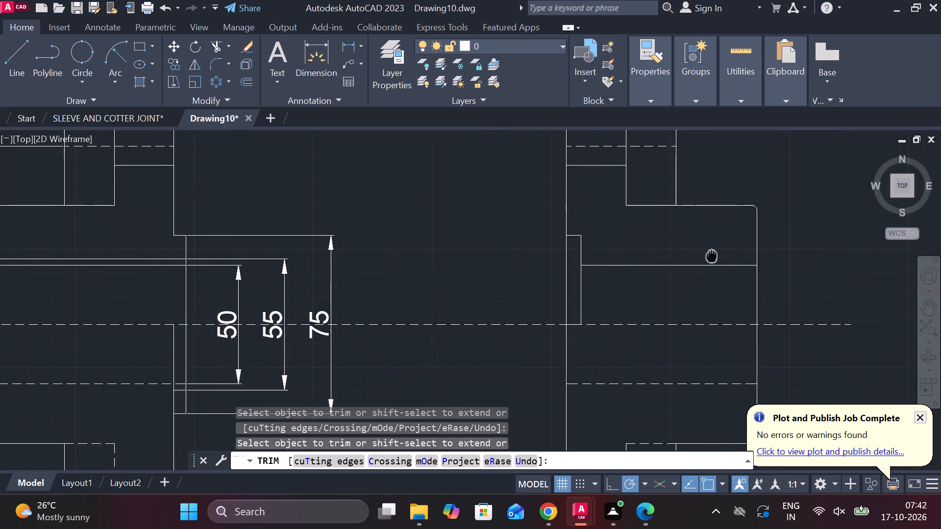
middle_click_drag(707, 256, 676, 256)
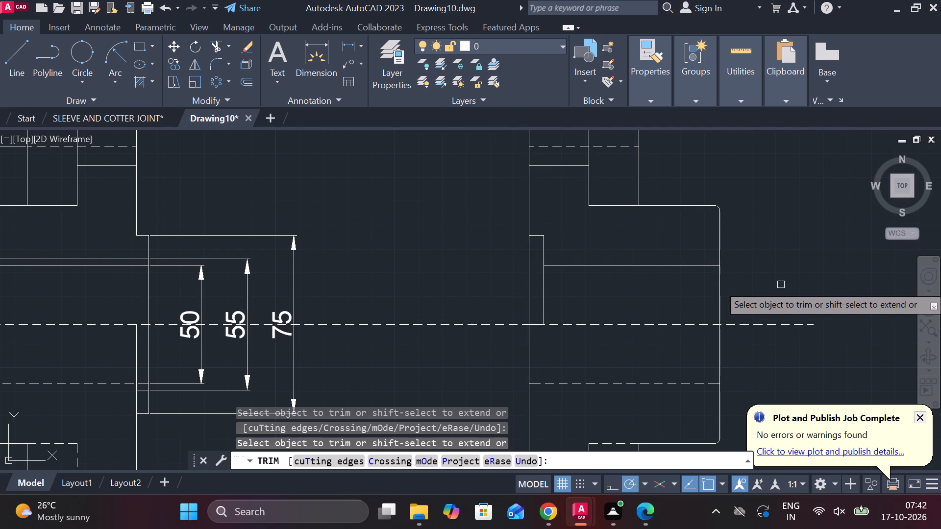
key("Escape")
Offset the counterpart's solid horizontal line behind the recess 10 mm down towards the centreline.
left_click(697, 266)
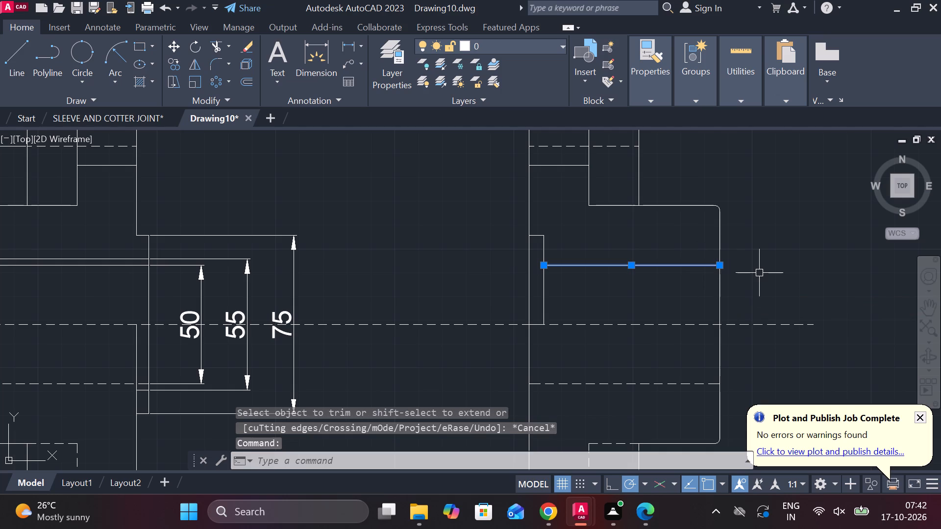
key("o")
key("Return")
key("Return")
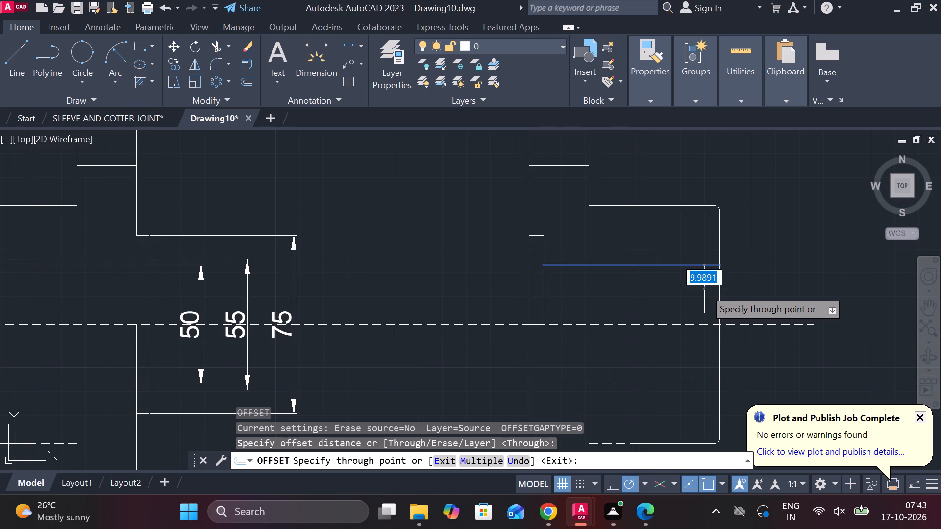
type("10")
key("Return")
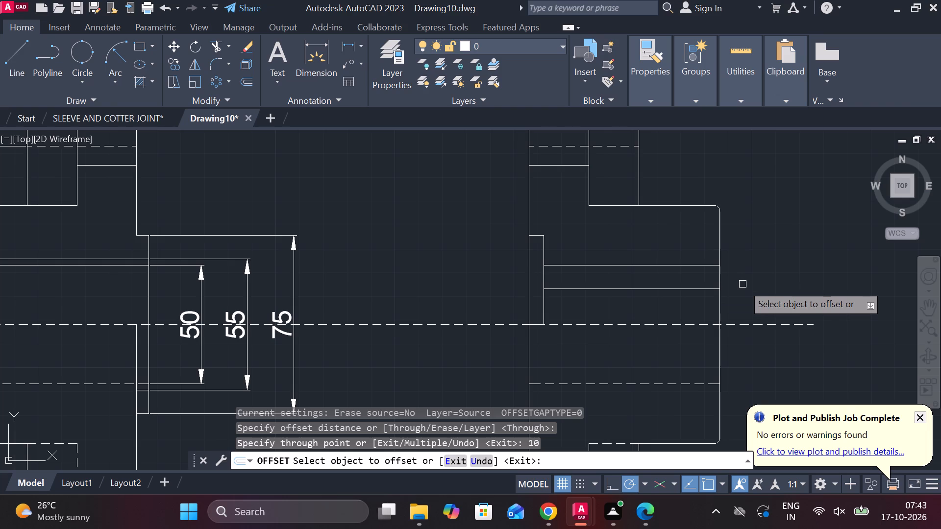
scroll(740, 284, "down", 2)
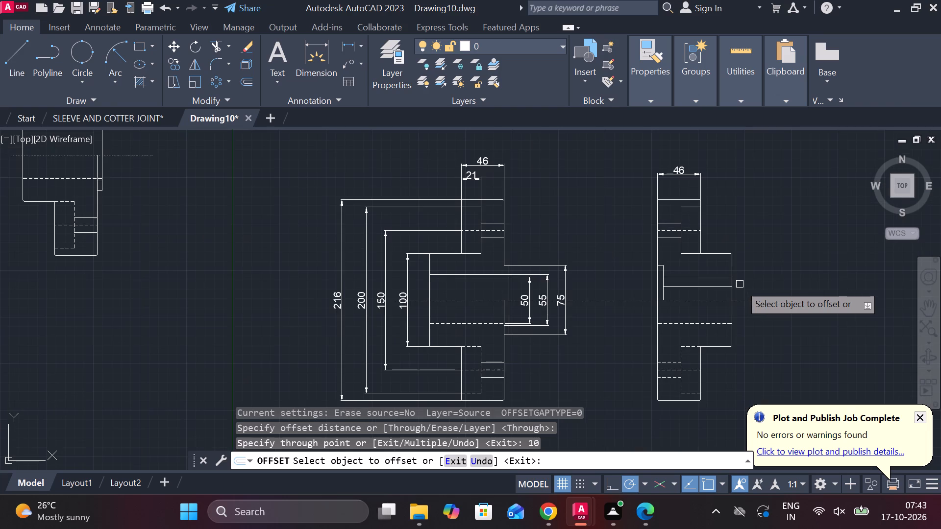
middle_click_drag(747, 284, 723, 252)
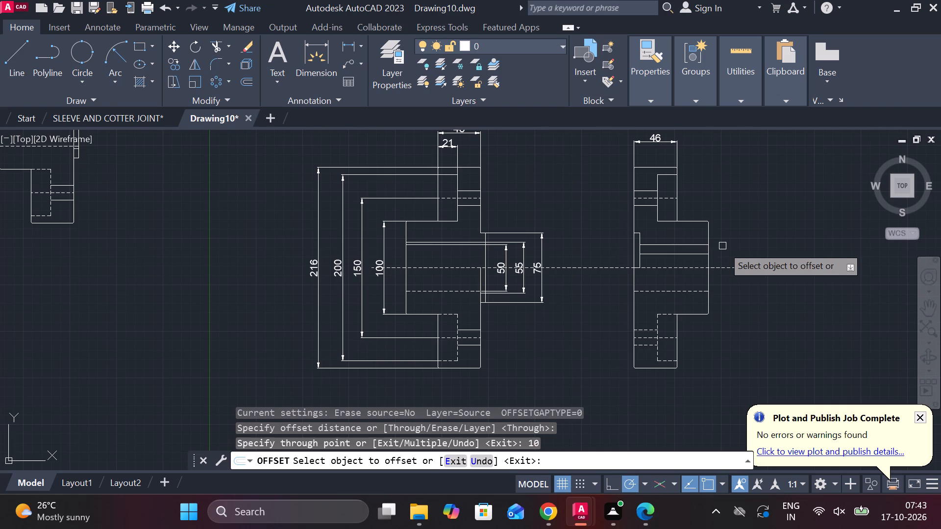
key("Escape")
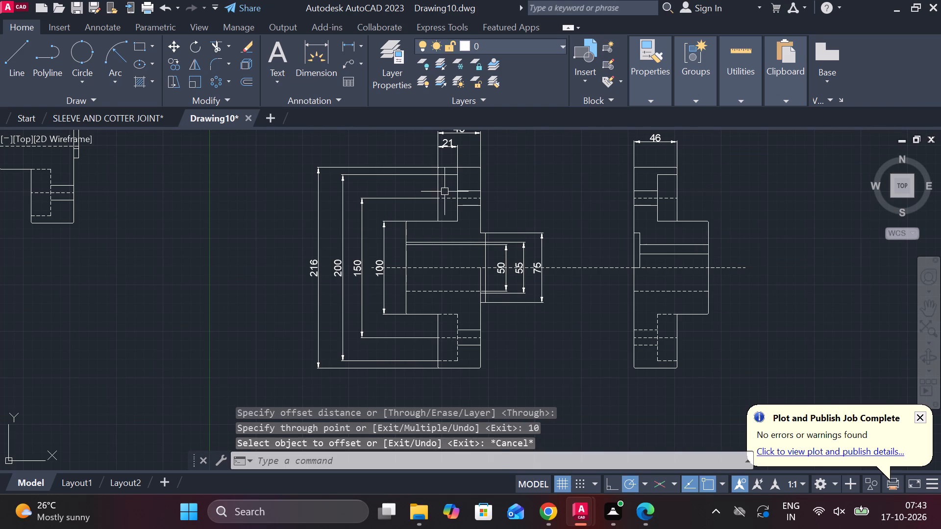
Hatch the male flange's two upper section areas, above and below the bolt hole, with ANSI32 at scale 0.5.
scroll(444, 192, "up", 1)
left_click(137, 84)
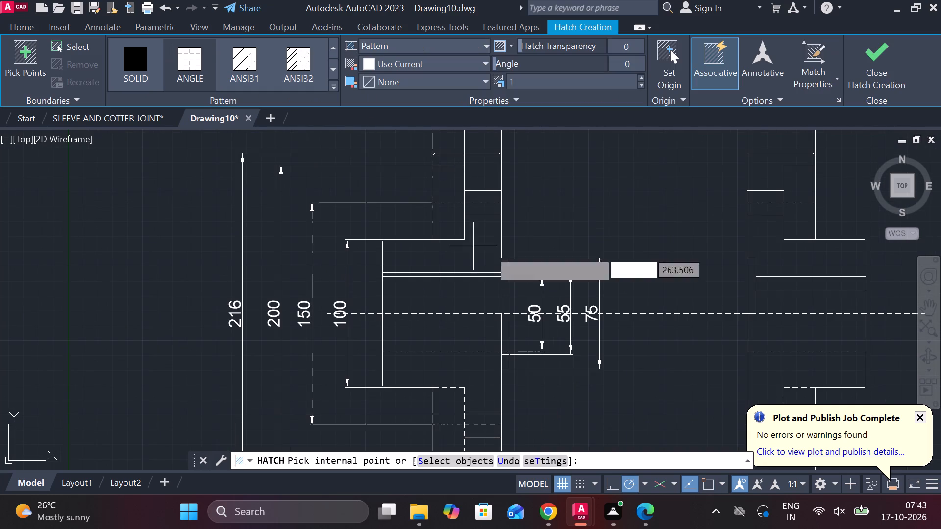
left_click(312, 69)
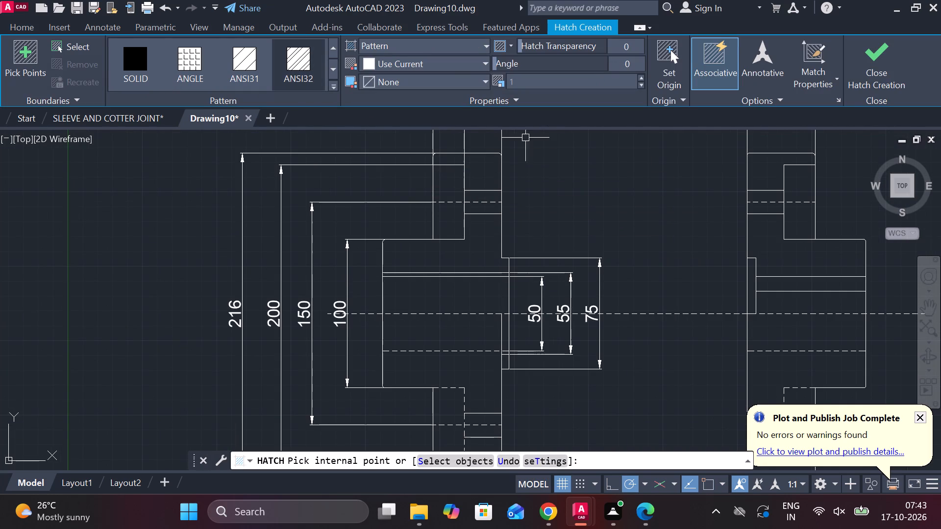
left_click(600, 81)
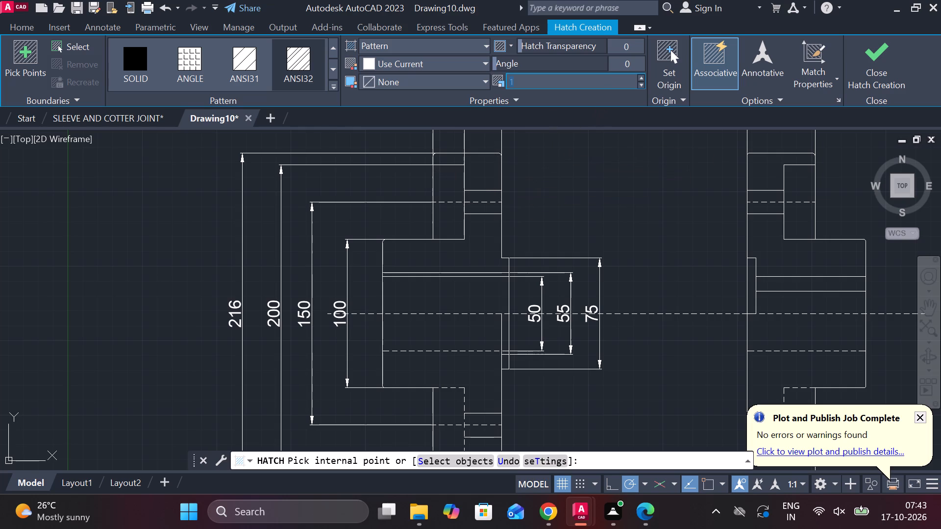
type(".5")
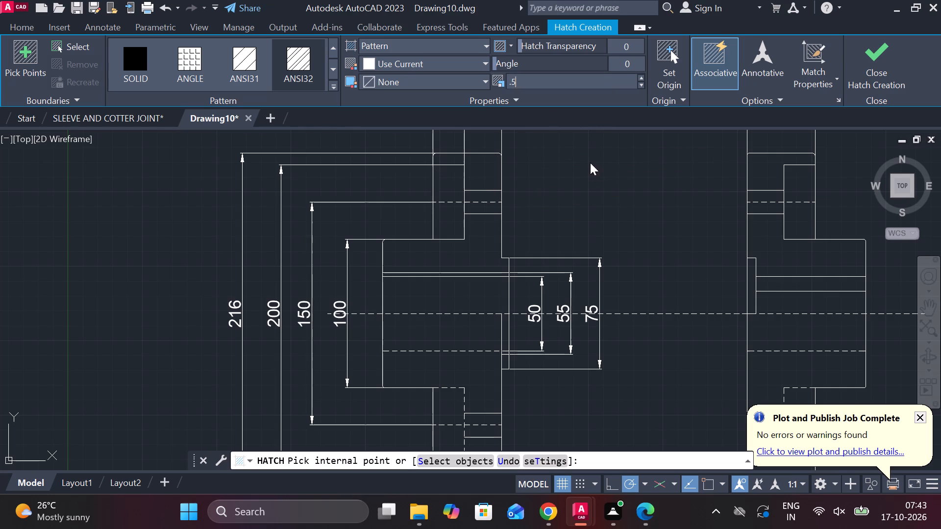
left_click(484, 181)
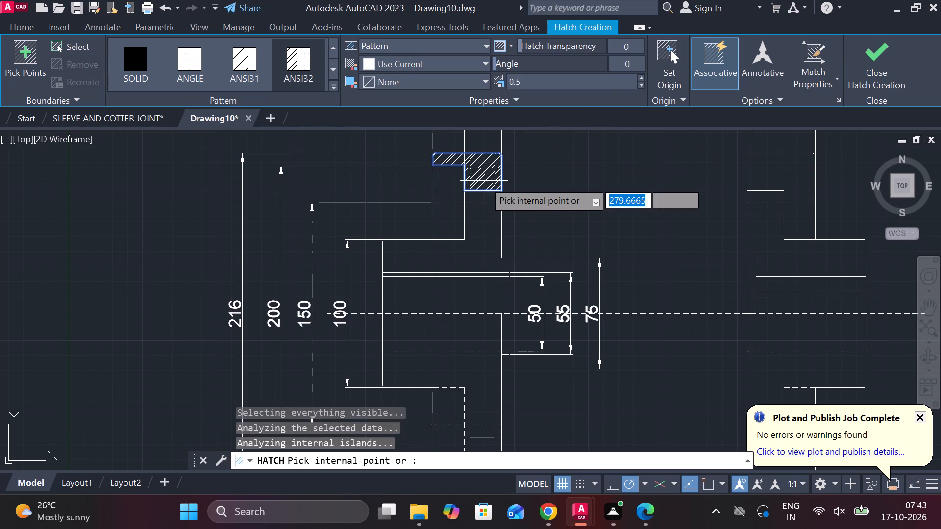
left_click(490, 247)
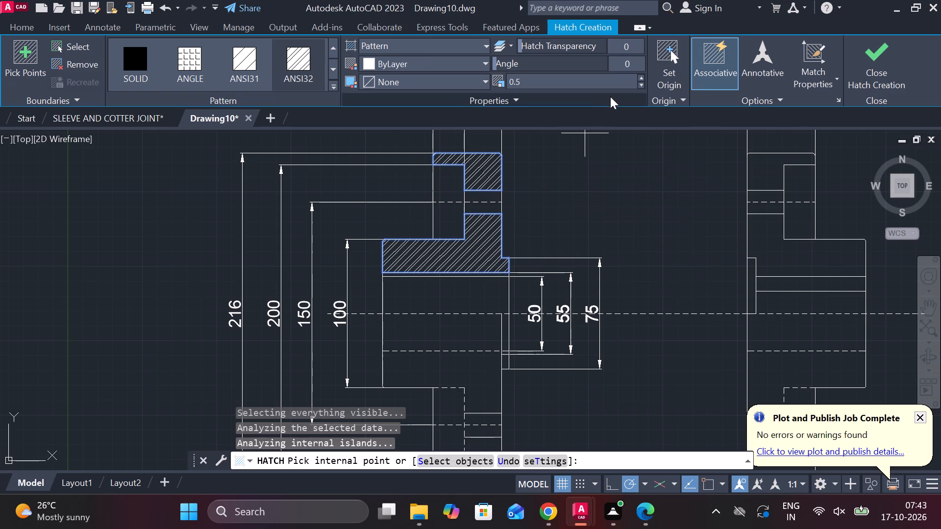
Set the male flange hatch's angle to 76 and its scale to 0.3, and finish the hatch.
left_click_drag(629, 66, 578, 66)
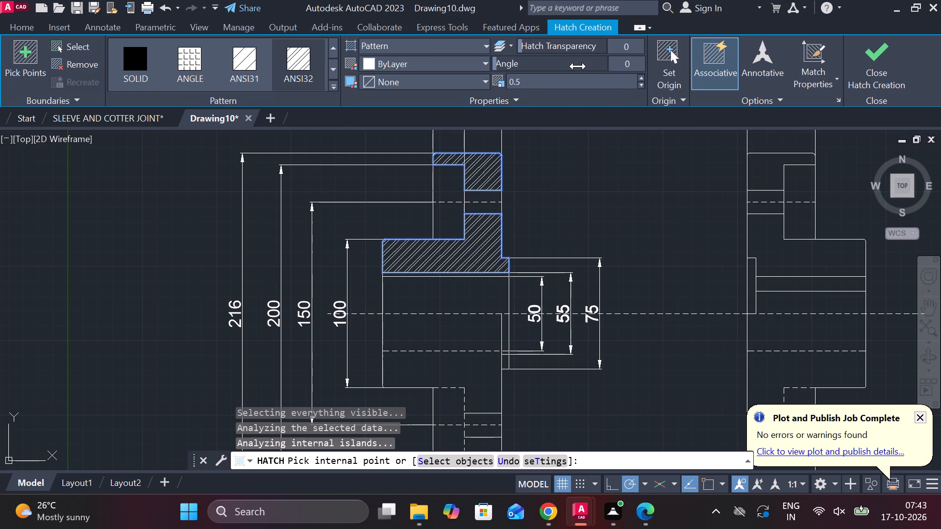
left_click_drag(578, 66, 611, 67)
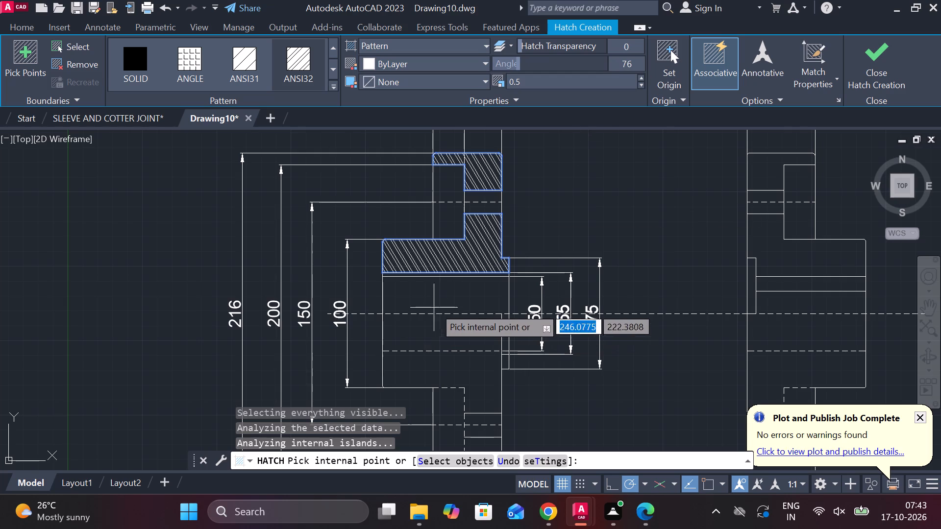
middle_click_drag(437, 304, 437, 274)
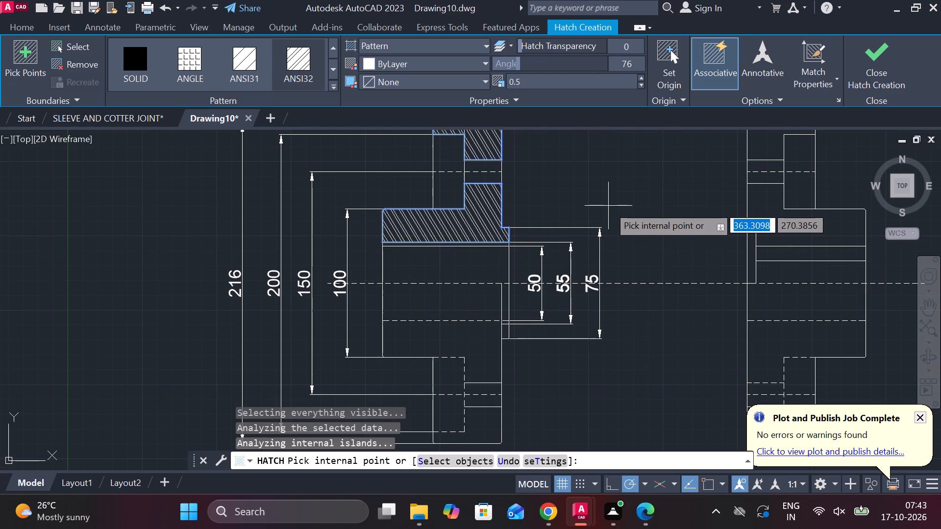
left_click(575, 79)
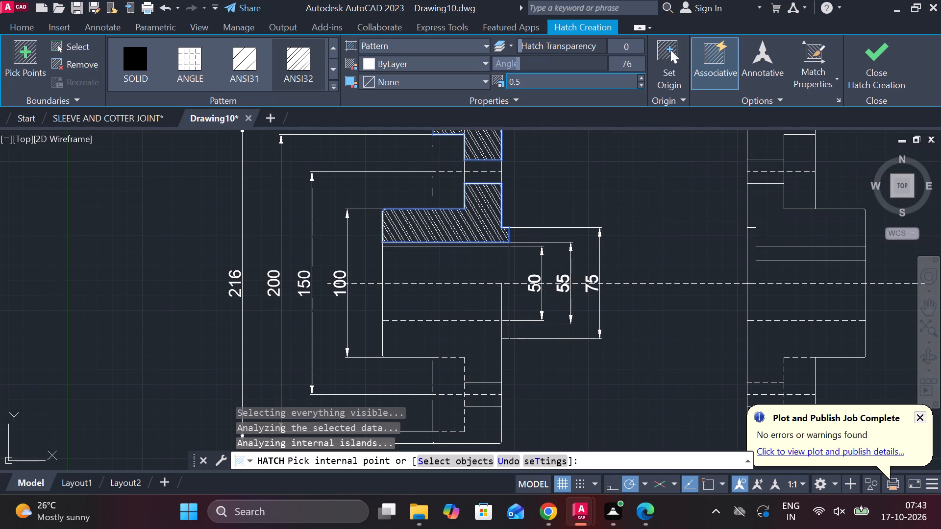
type(".3")
key("Return")
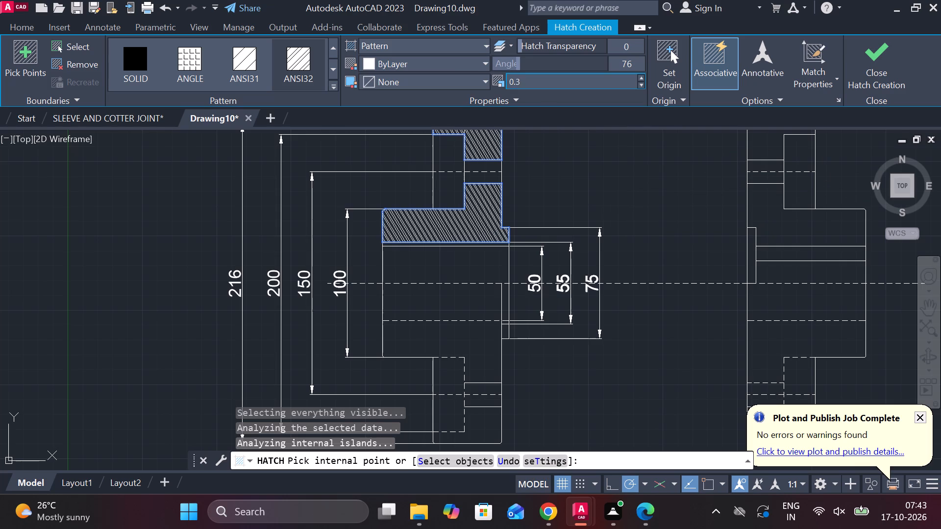
left_click(891, 68)
Hatch the counterpart's two upper section areas, above and below the bolt hole, with ANSI32 at scale 0.3.
scroll(693, 289, "down", 1)
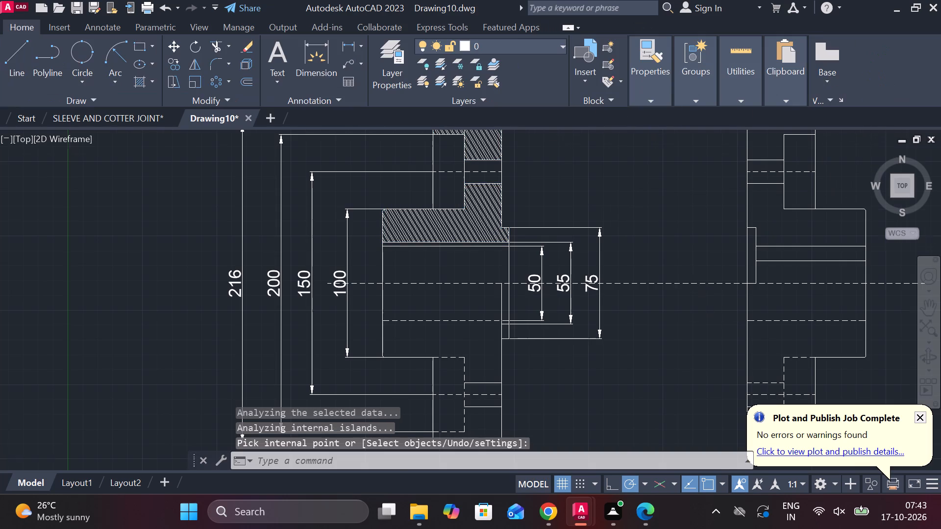
middle_click_drag(675, 266, 479, 263)
scroll(531, 239, "up", 1)
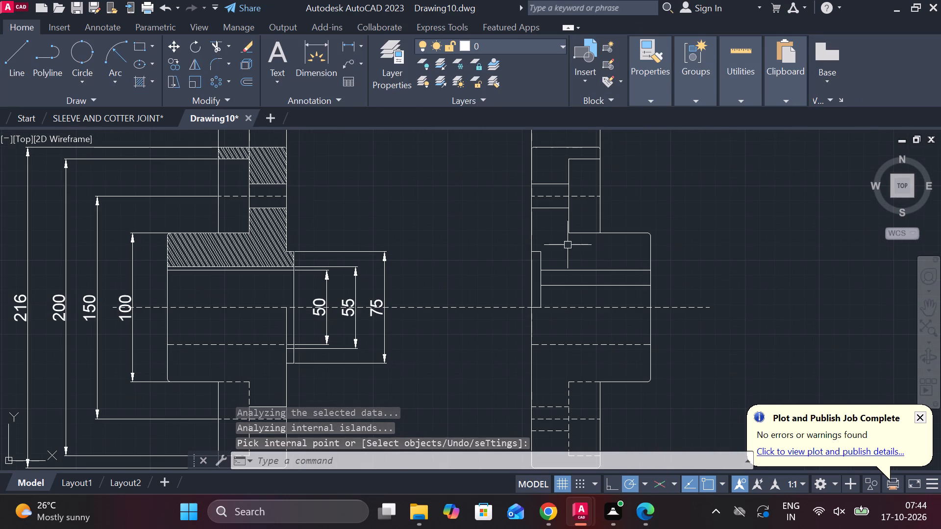
left_click(144, 79)
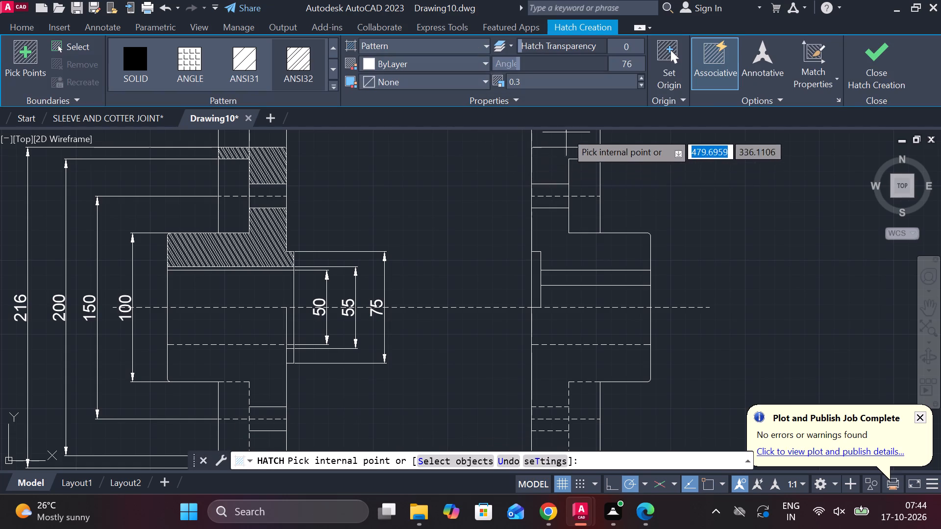
left_click(561, 163)
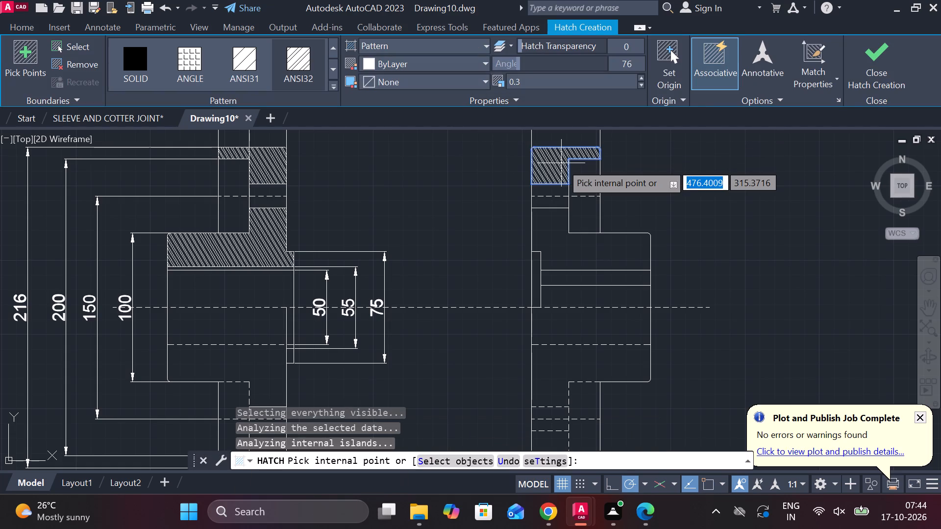
left_click(549, 231)
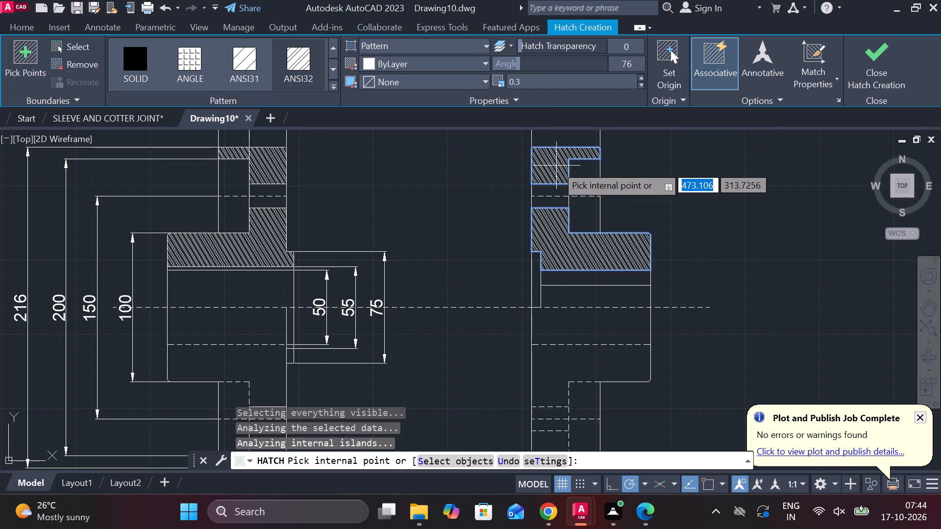
Set the counterpart hatch's angle to 208 so its lines slope opposite to the male flange's, and finish the hatch.
left_click_drag(532, 63, 626, 68)
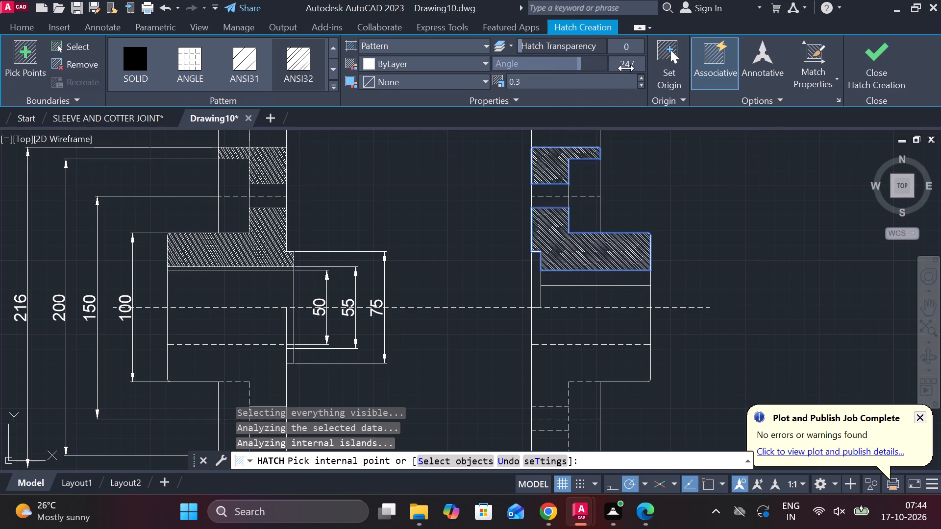
left_click_drag(626, 68, 600, 67)
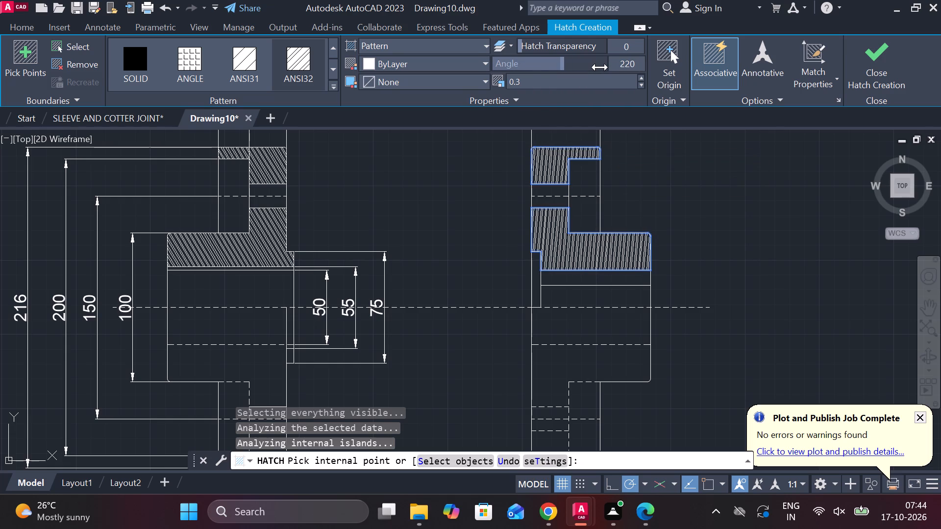
left_click_drag(600, 67, 584, 67)
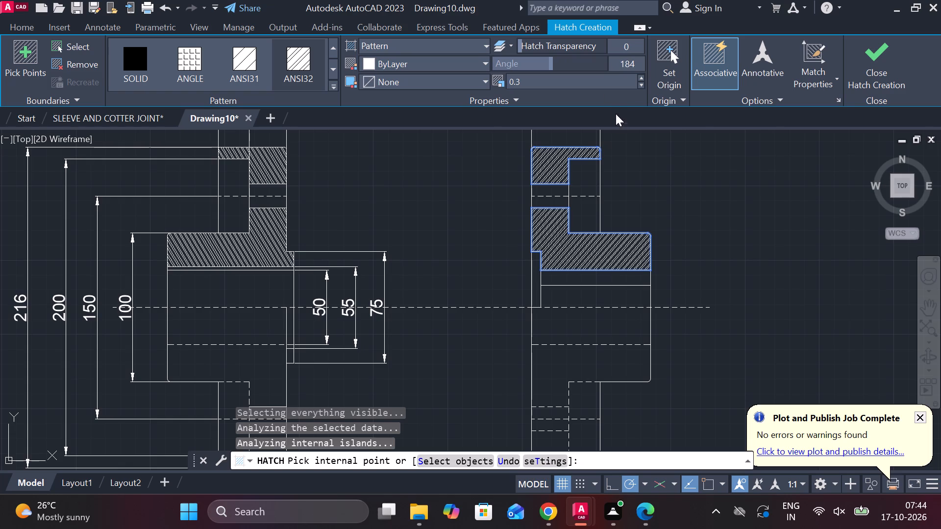
left_click(570, 68)
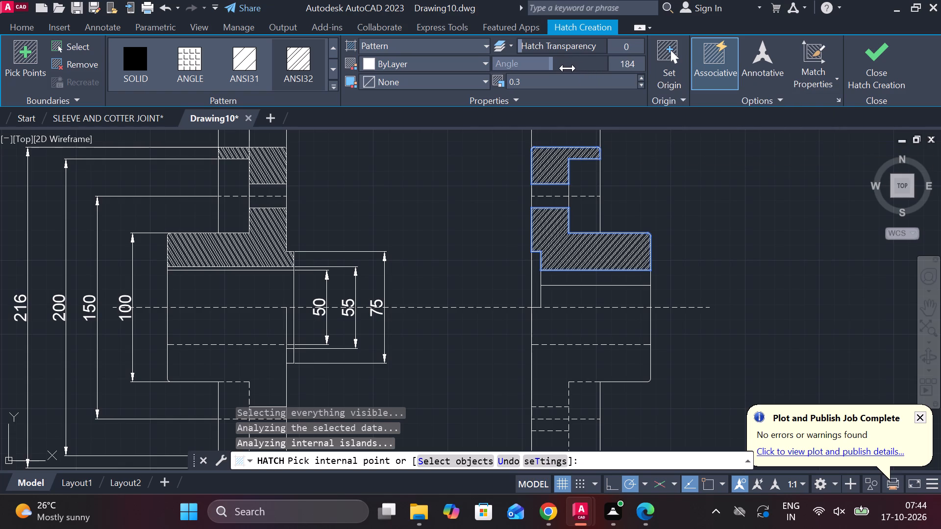
left_click(568, 68)
left_click_drag(565, 65, 558, 65)
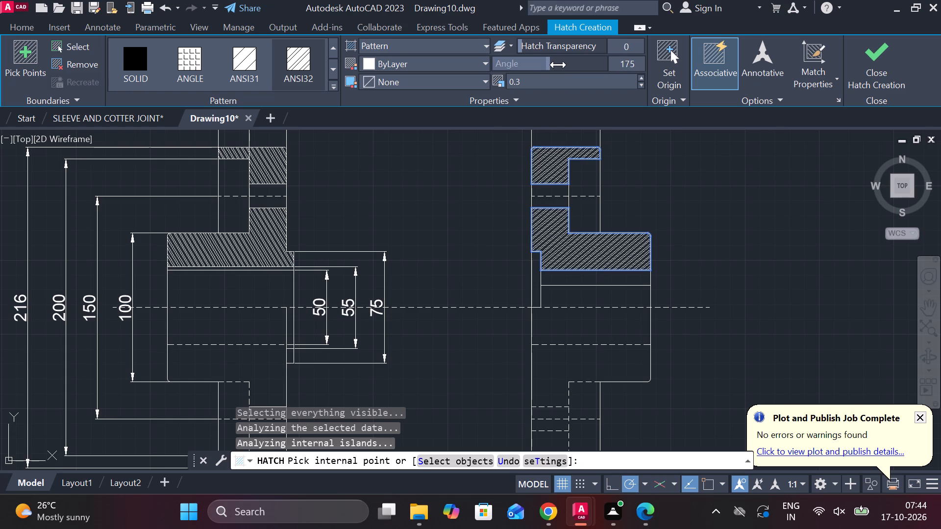
left_click_drag(558, 65, 573, 64)
left_click(573, 64)
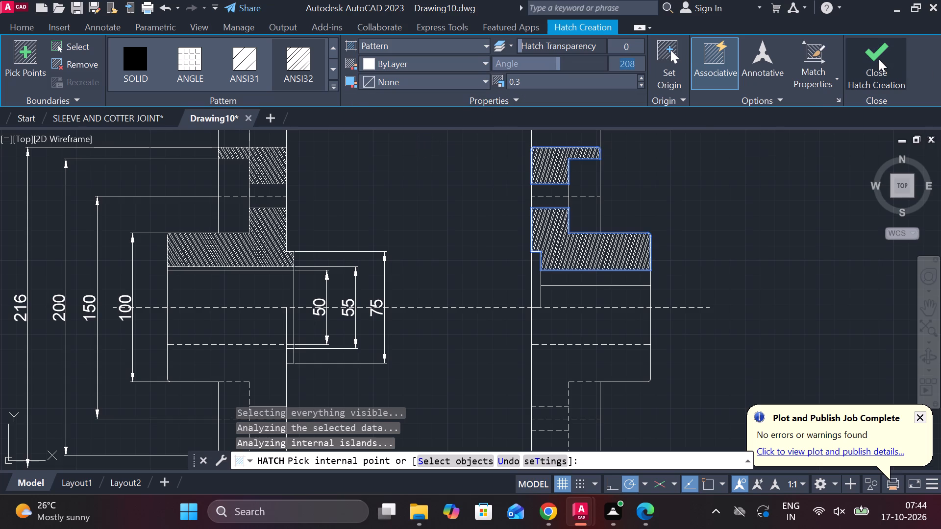
left_click(879, 59)
Edit the male flange's hatch to an angle of 86 and a scale of 0.4.
middle_click_drag(408, 205, 481, 228)
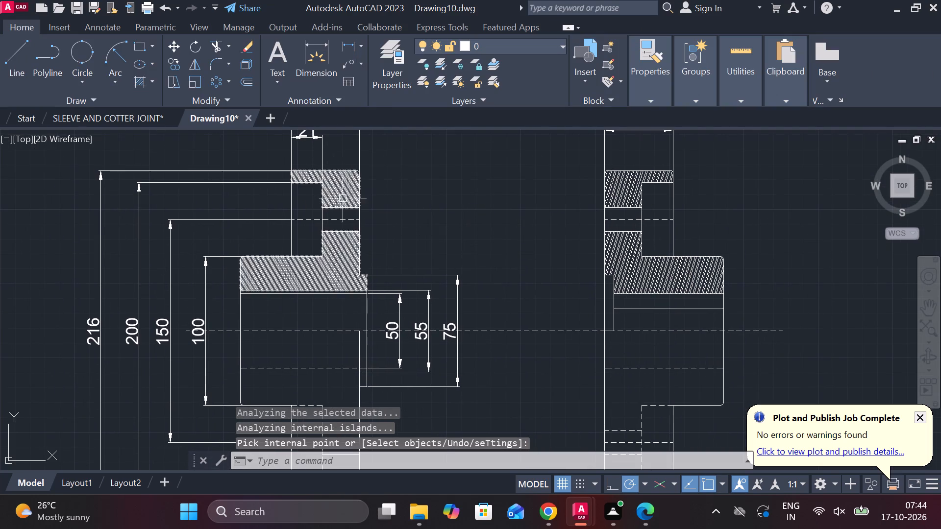
double_click(340, 197)
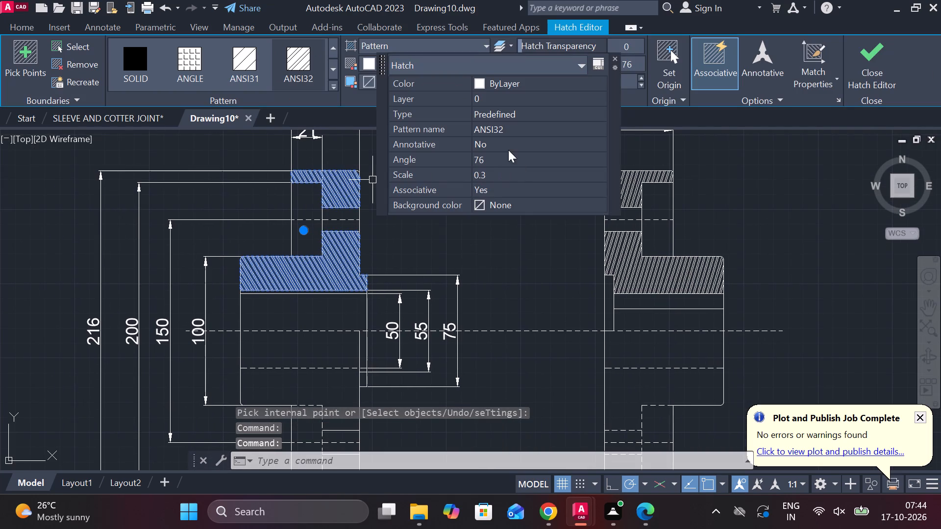
left_click(492, 162)
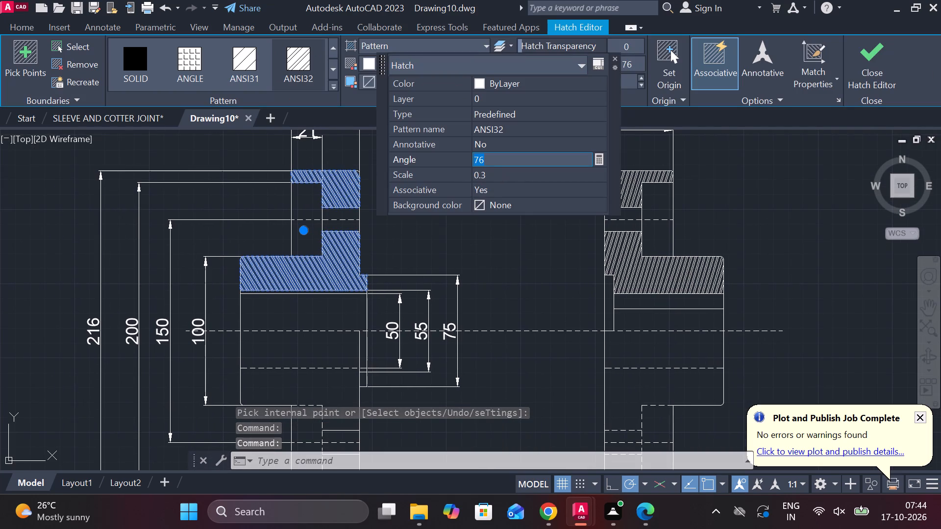
type("86")
key("Return")
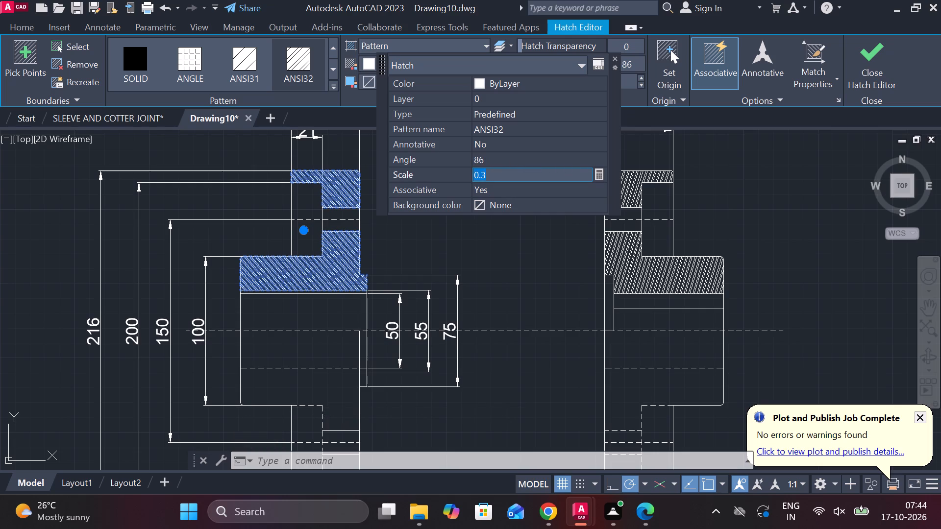
type(".4")
key("Return")
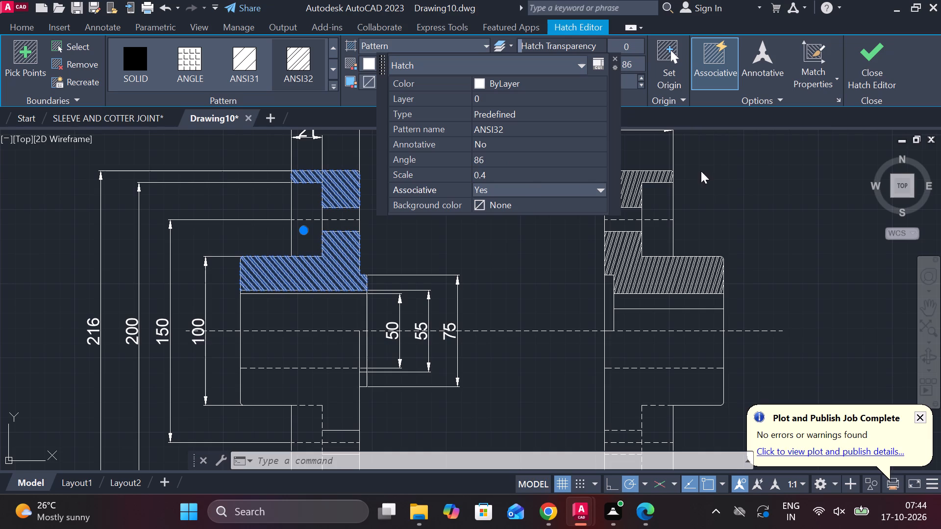
left_click(867, 64)
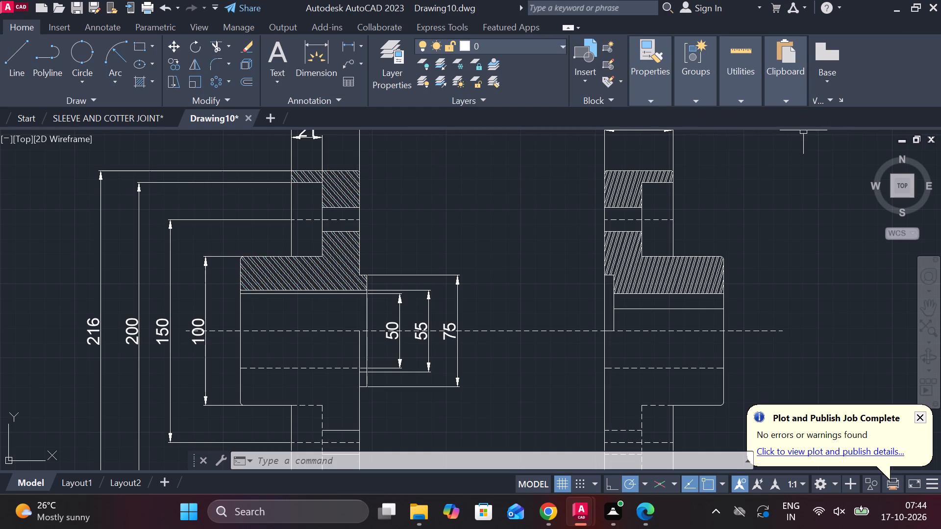
Edit the counterpart's hatch to an angle of 172 and a scale of 0.4.
double_click(629, 194)
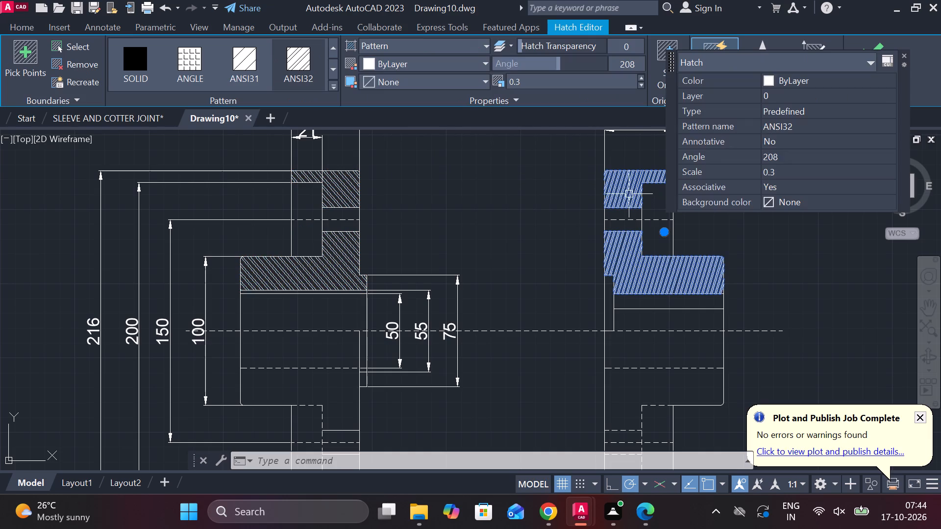
left_click(783, 157)
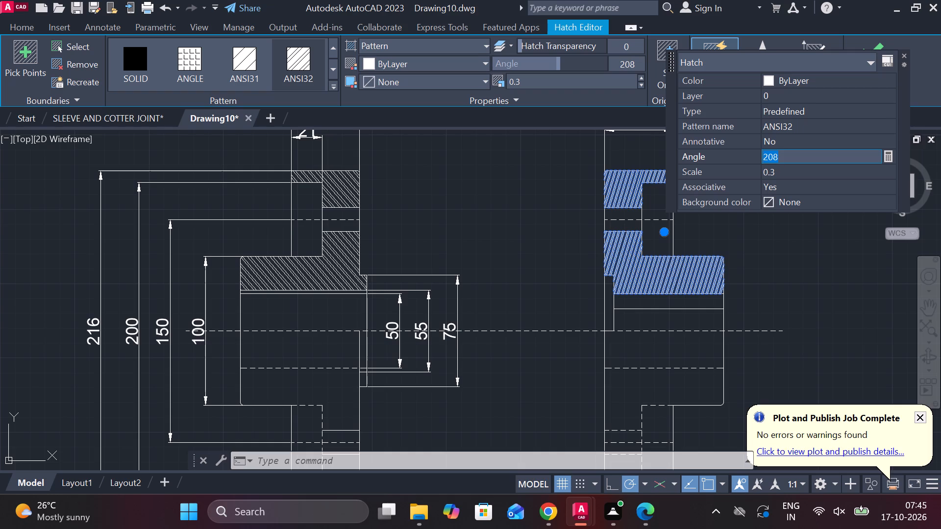
type("172")
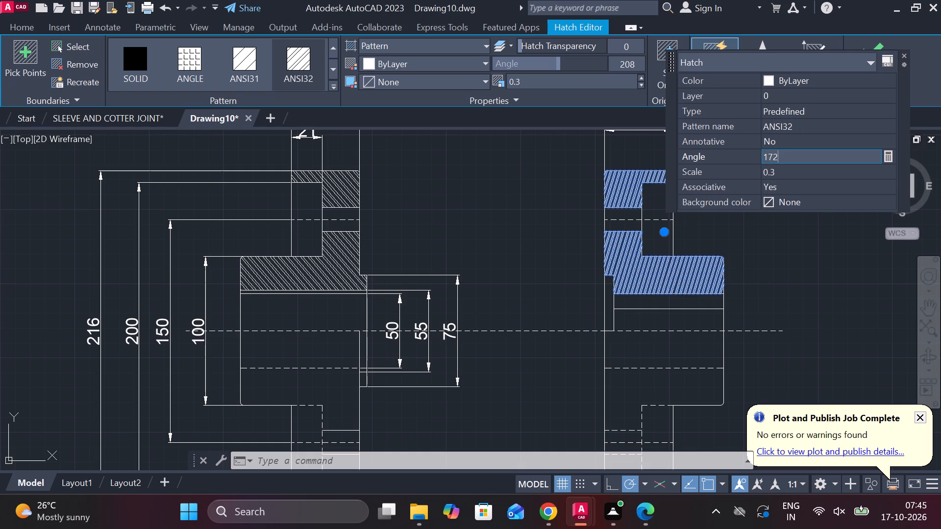
key("space")
left_click(785, 166)
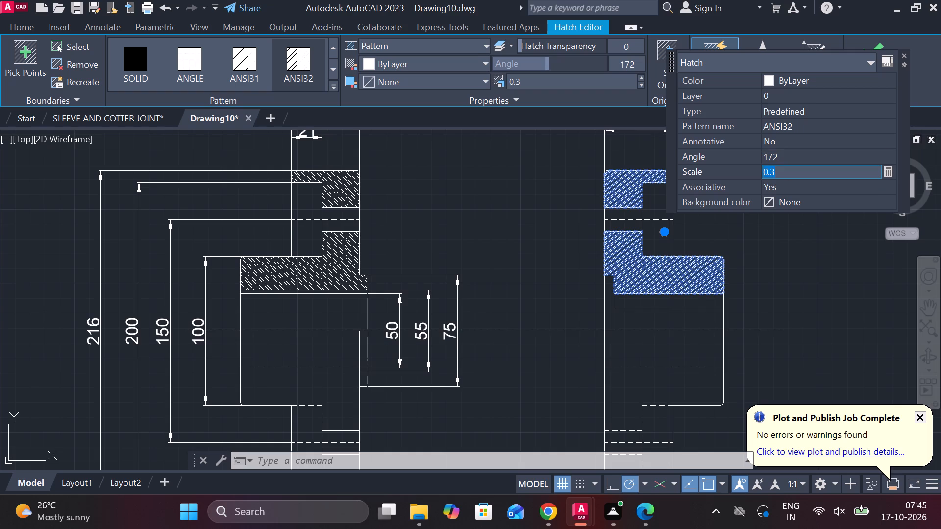
type(".4")
key("Return")
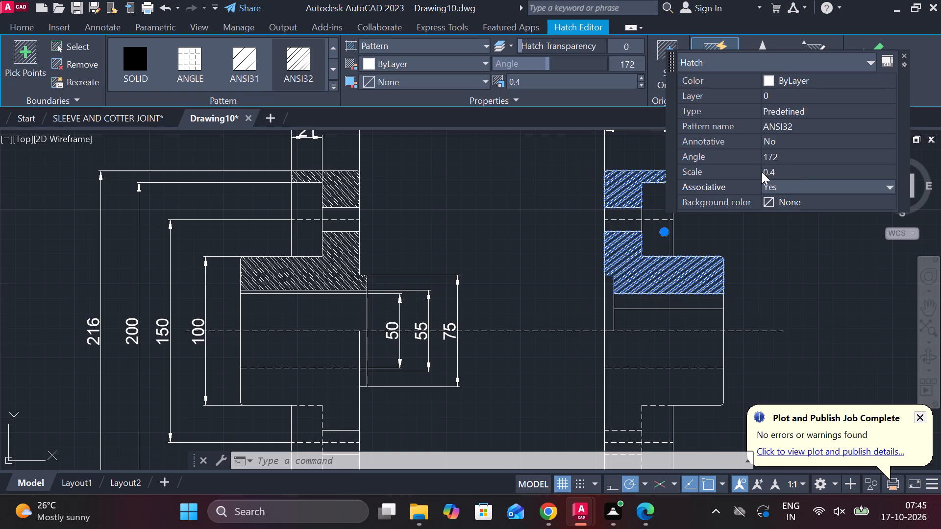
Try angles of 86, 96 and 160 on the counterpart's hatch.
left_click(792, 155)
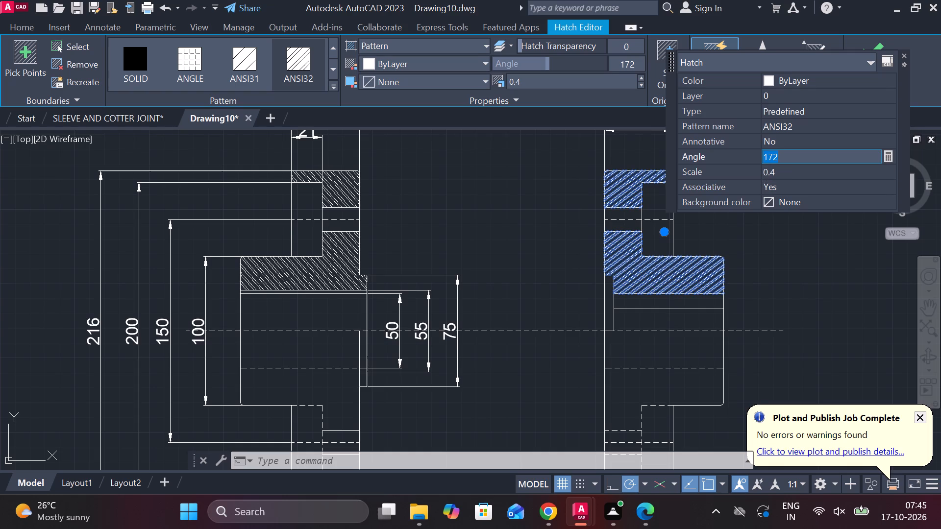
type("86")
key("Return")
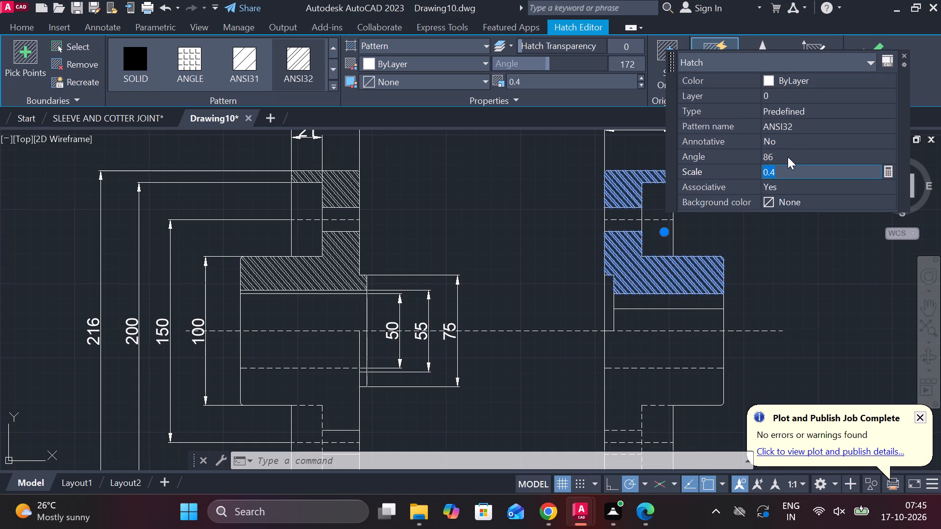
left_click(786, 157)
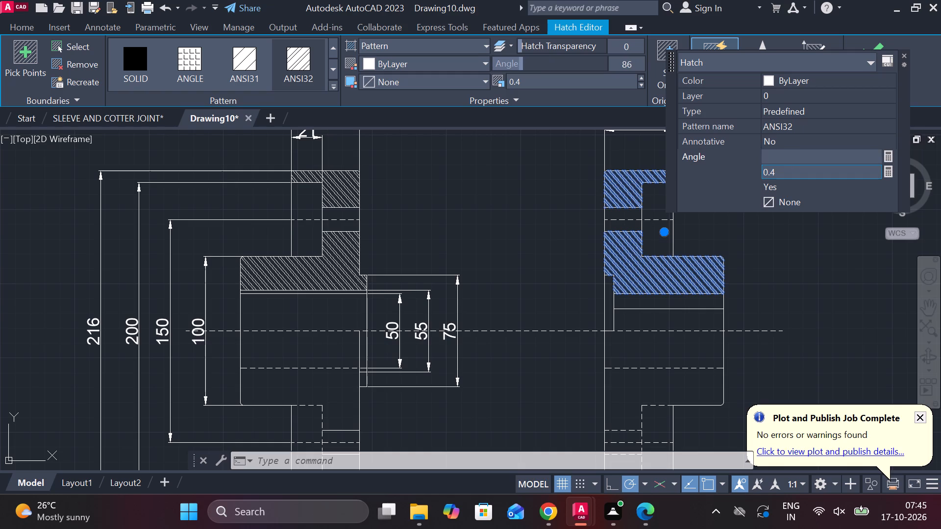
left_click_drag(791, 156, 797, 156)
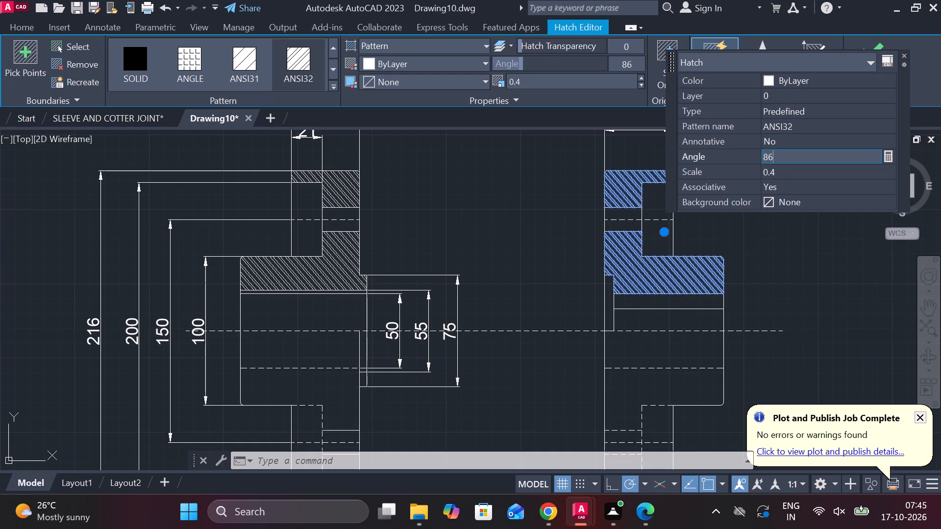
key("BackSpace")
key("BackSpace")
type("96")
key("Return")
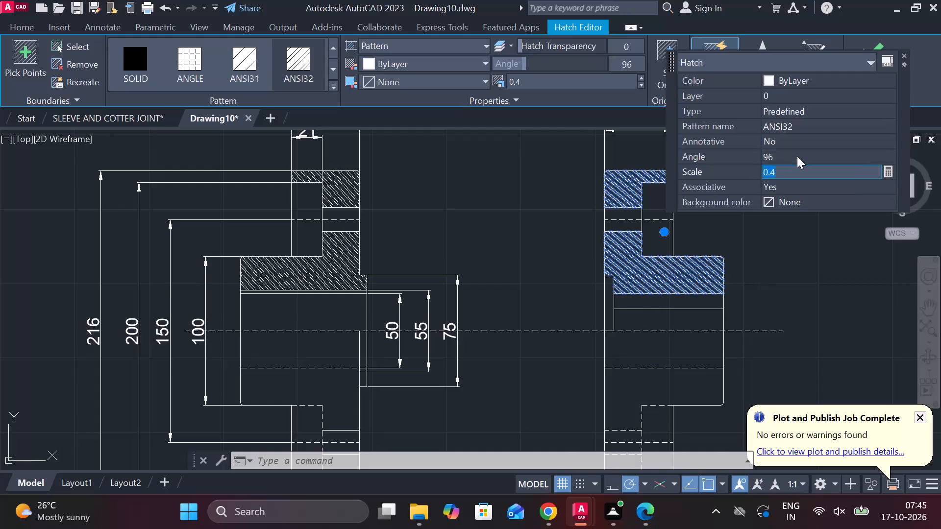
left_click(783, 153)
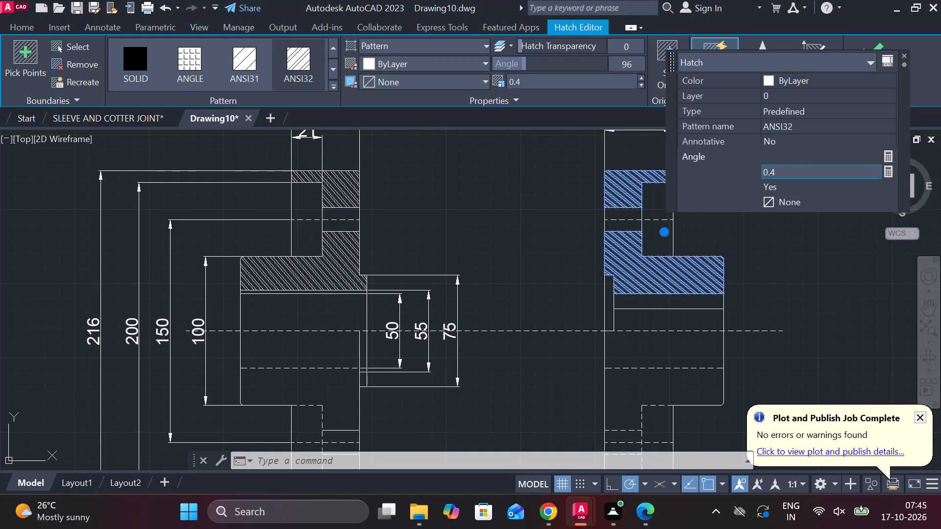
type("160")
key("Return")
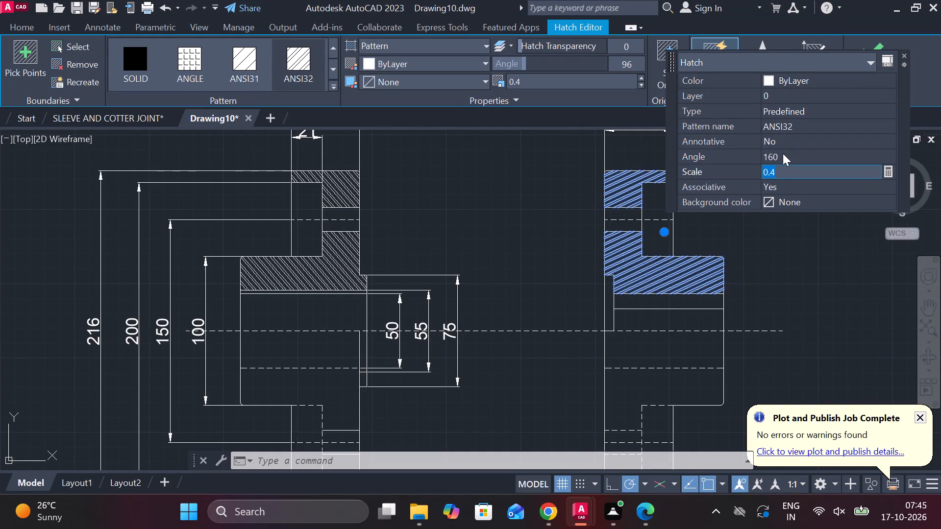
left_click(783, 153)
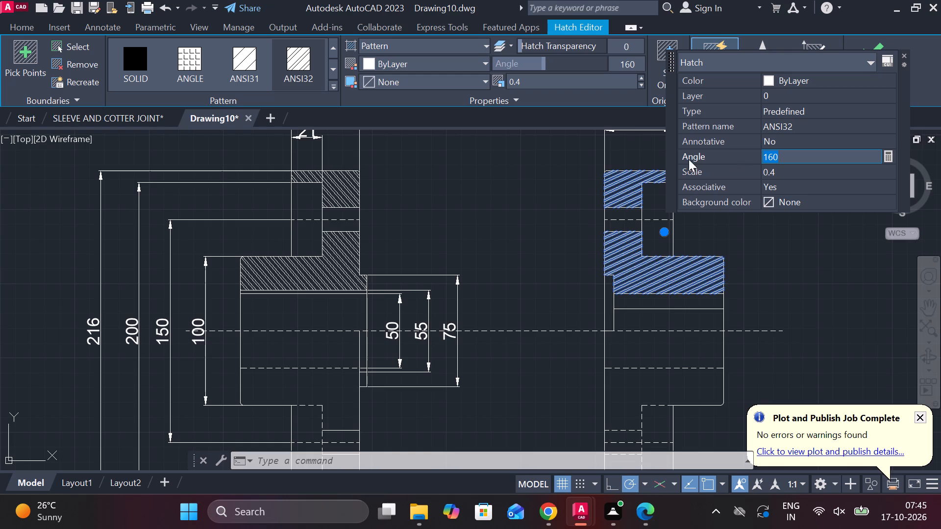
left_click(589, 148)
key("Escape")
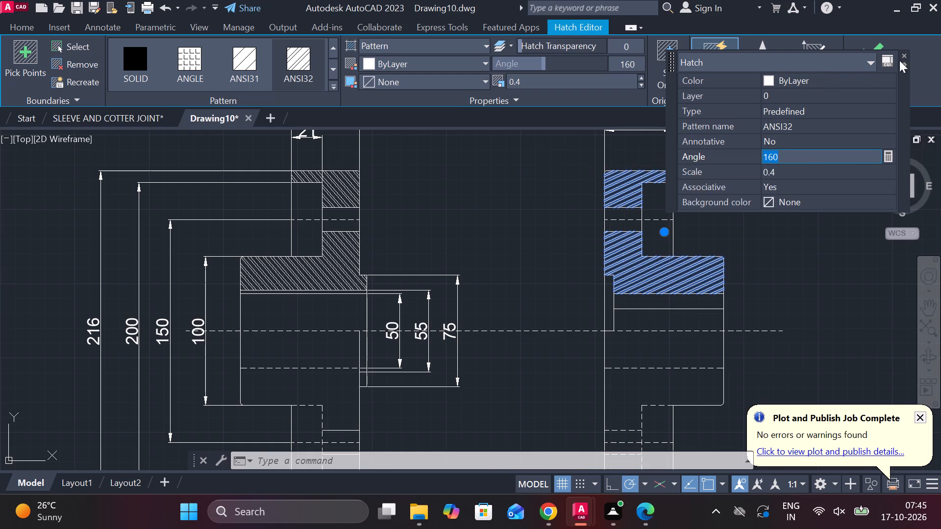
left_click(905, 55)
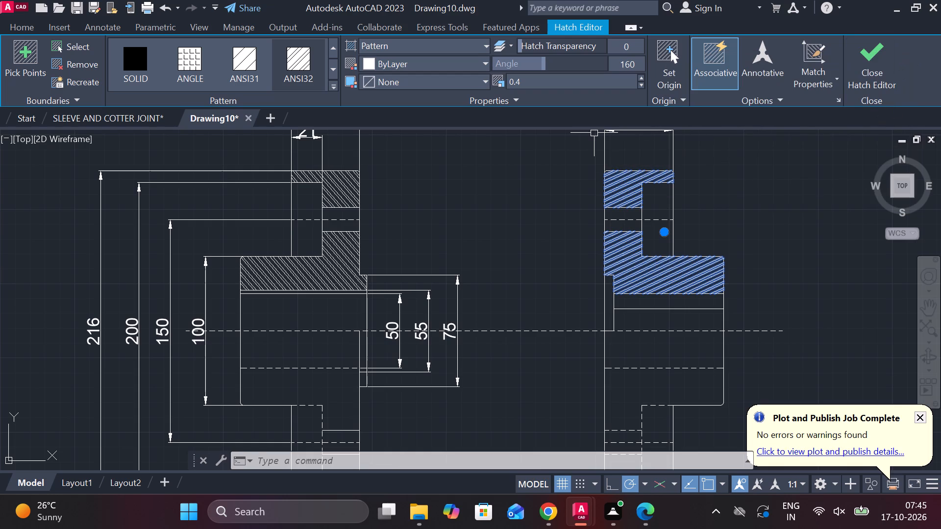
Set the counterpart hatch's angle to 0 and finish the hatch edit.
left_click_drag(557, 67, 608, 67)
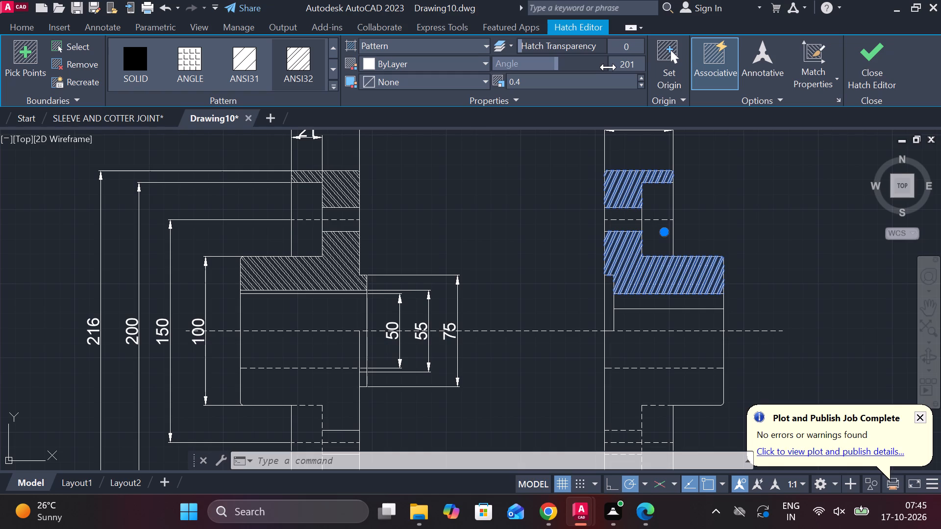
left_click_drag(608, 67, 508, 63)
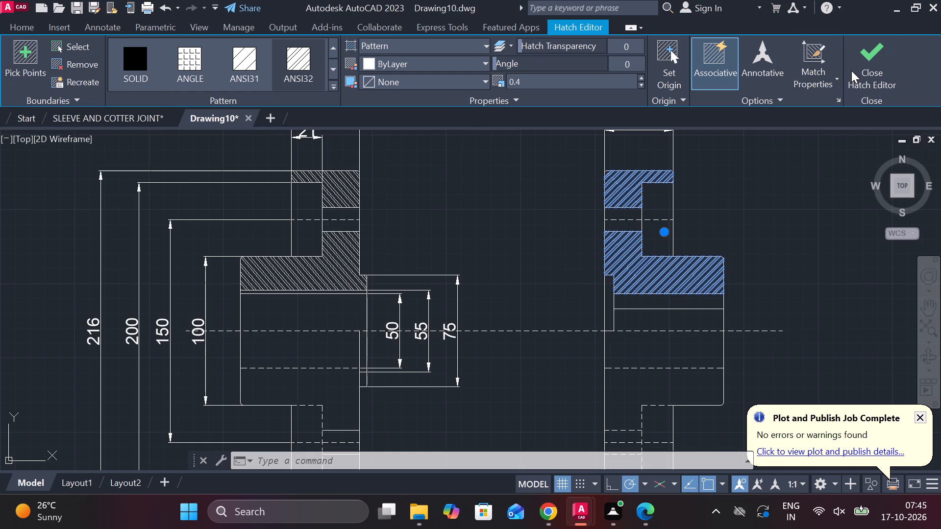
left_click(851, 71)
Try an angle of 45 on the male flange's hatch, set it to 90 instead, and finish the hatch edit.
middle_click_drag(454, 218, 484, 195)
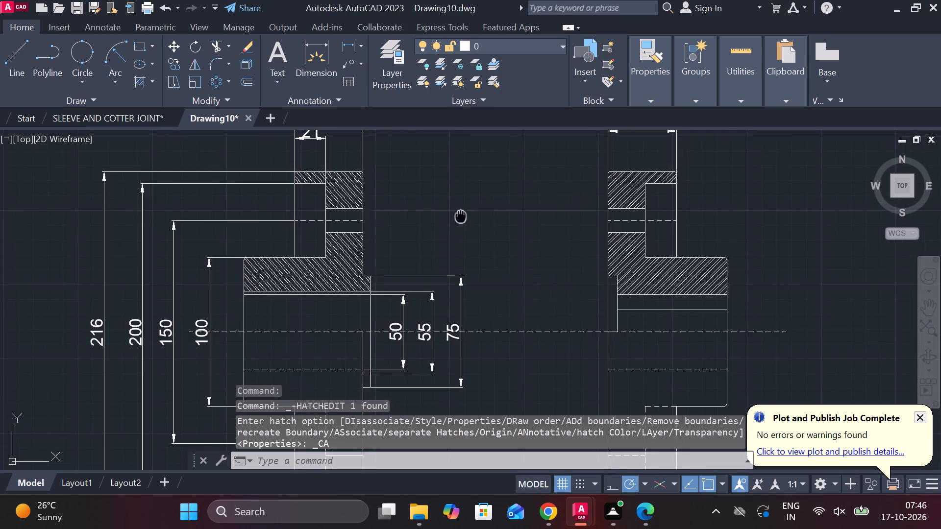
middle_click_drag(484, 195, 510, 178)
scroll(514, 178, "down", 1)
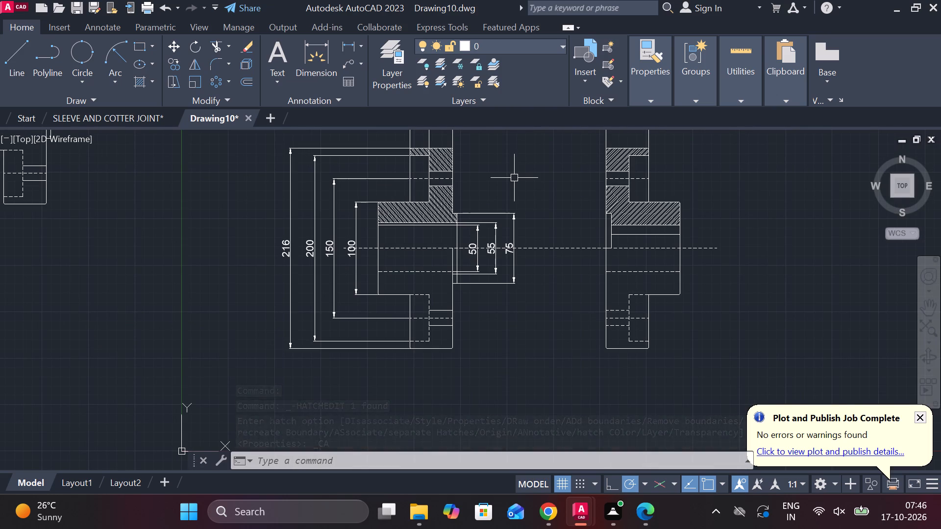
scroll(520, 178, "up", 1)
scroll(528, 193, "down", 2)
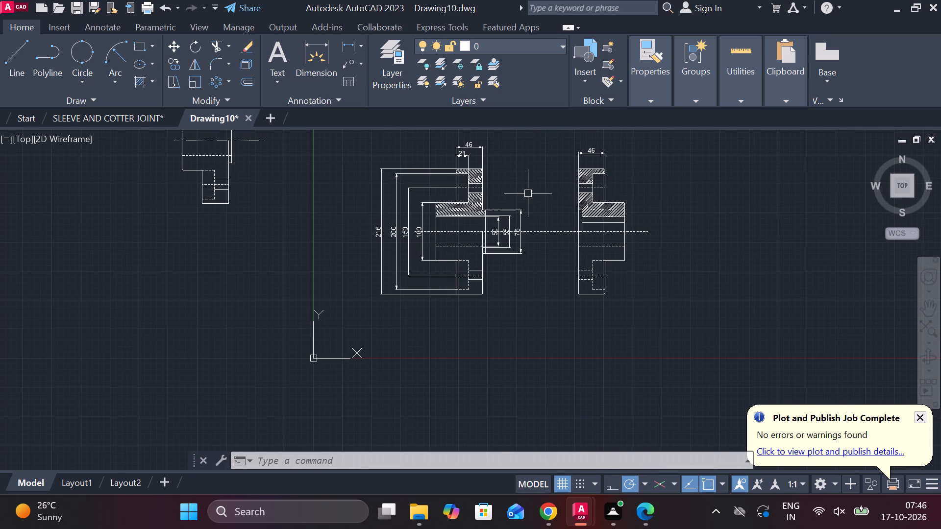
scroll(563, 160, "up", 2)
double_click(364, 246)
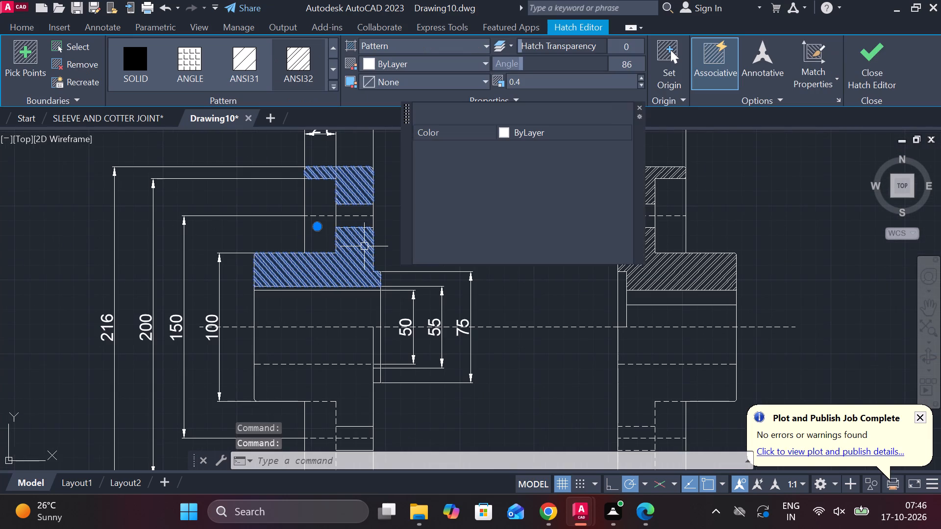
left_click(567, 74)
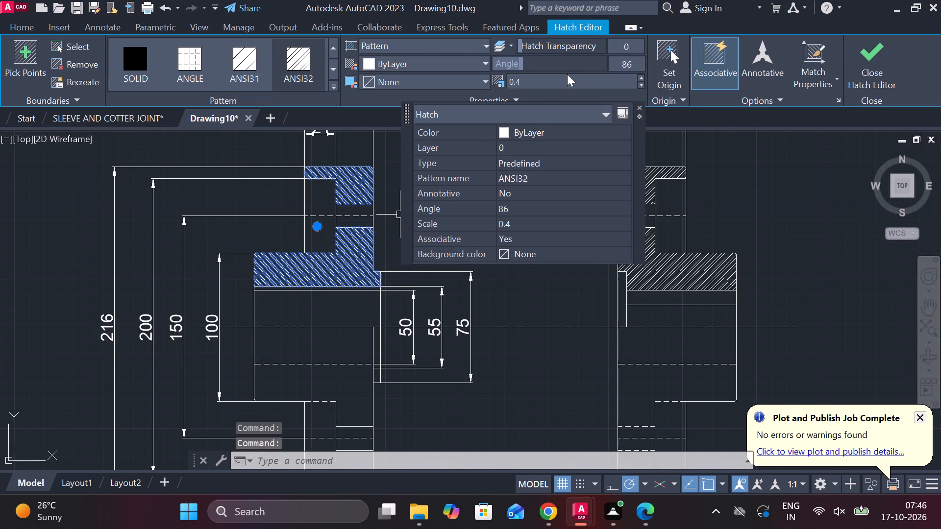
left_click(631, 60)
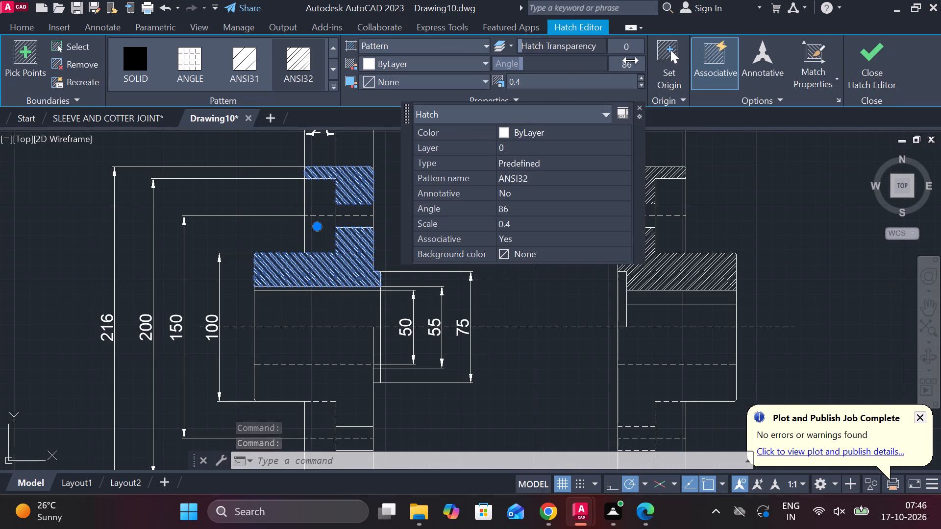
type("45")
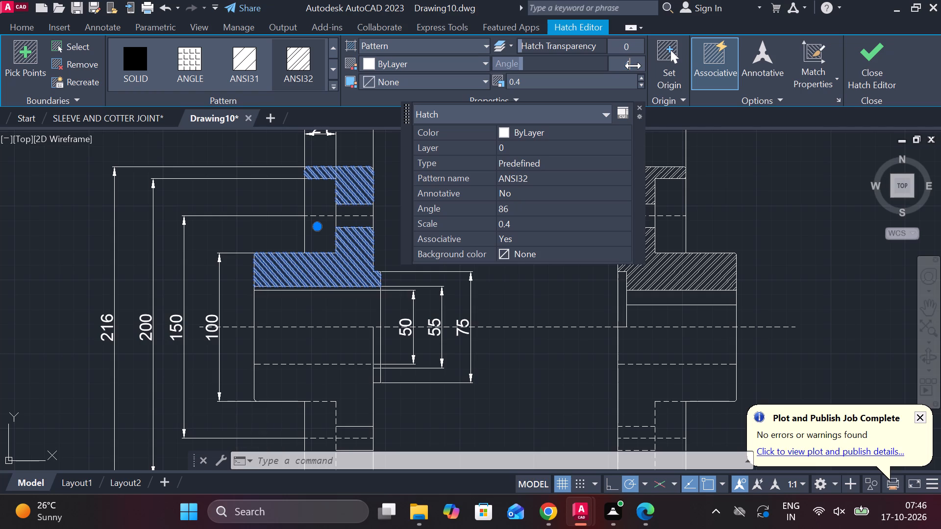
key("space")
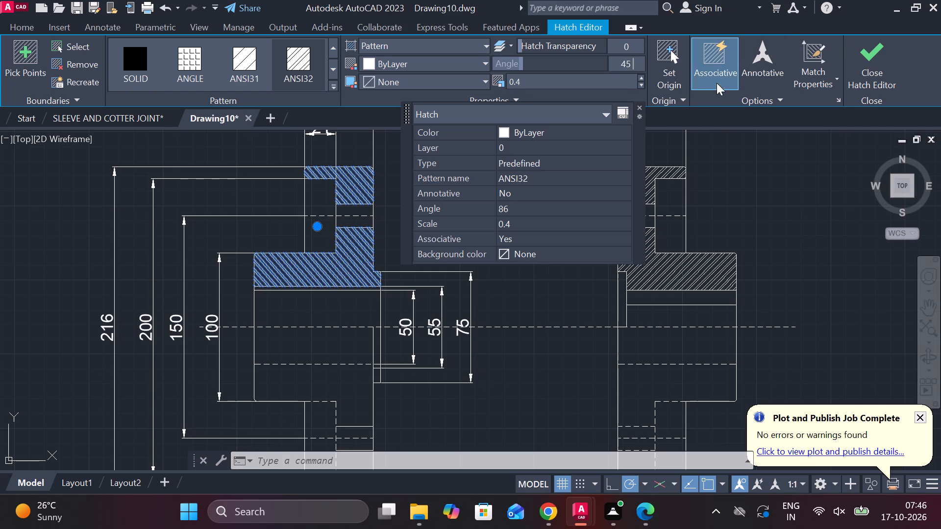
key("Return")
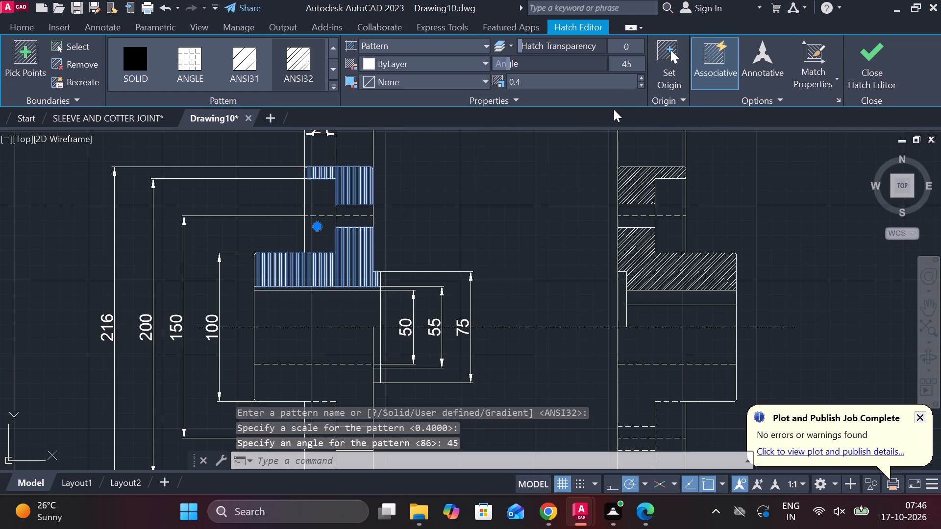
left_click(634, 68)
type("90")
key("Return")
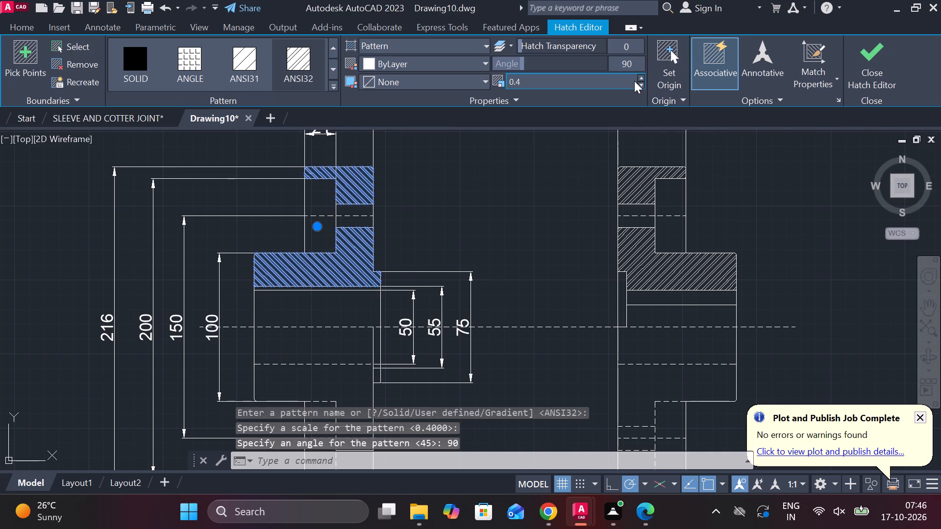
left_click(879, 66)
double_click(644, 177)
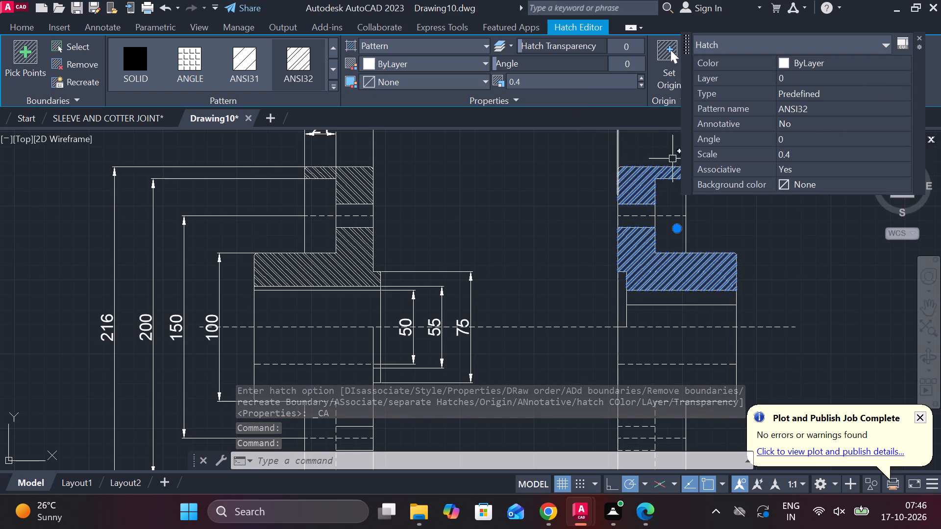
key("Escape")
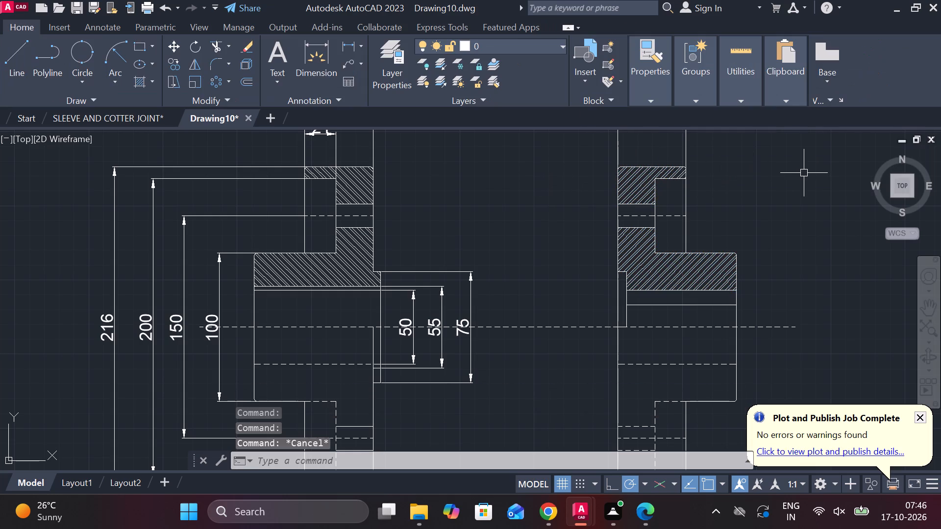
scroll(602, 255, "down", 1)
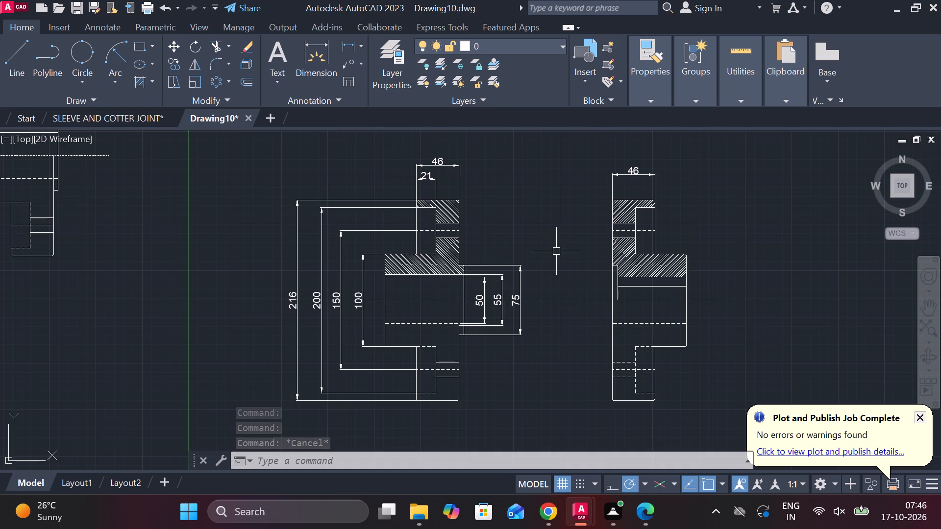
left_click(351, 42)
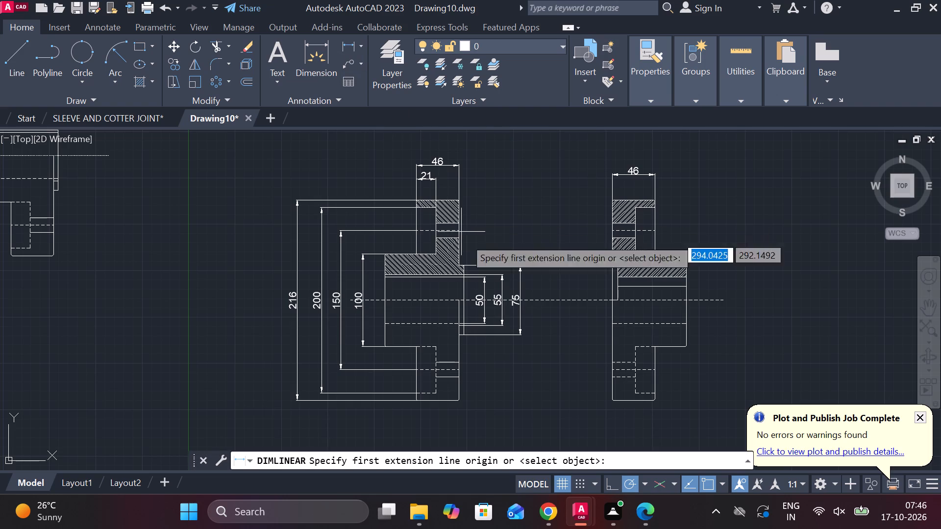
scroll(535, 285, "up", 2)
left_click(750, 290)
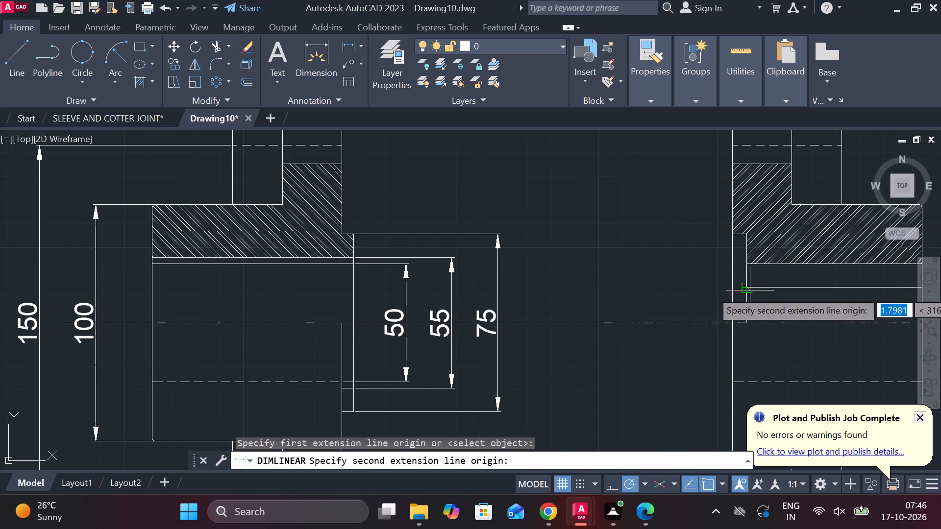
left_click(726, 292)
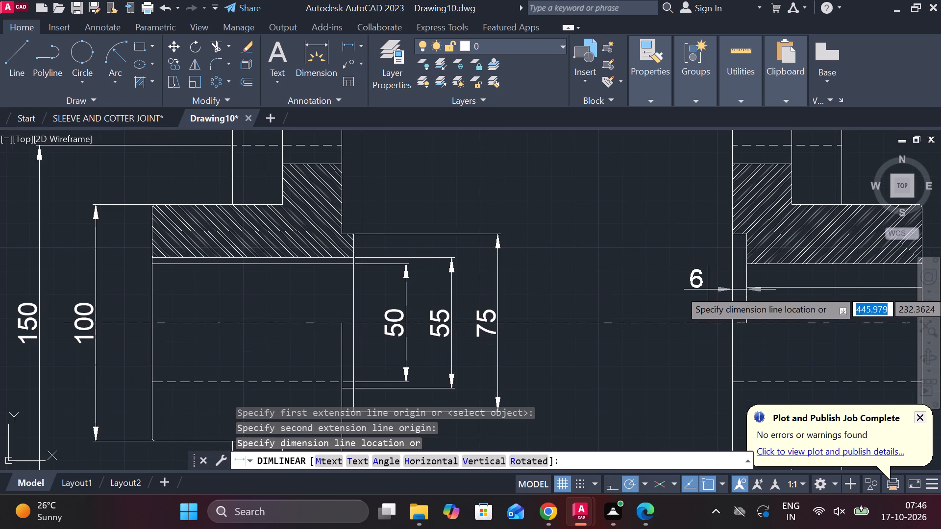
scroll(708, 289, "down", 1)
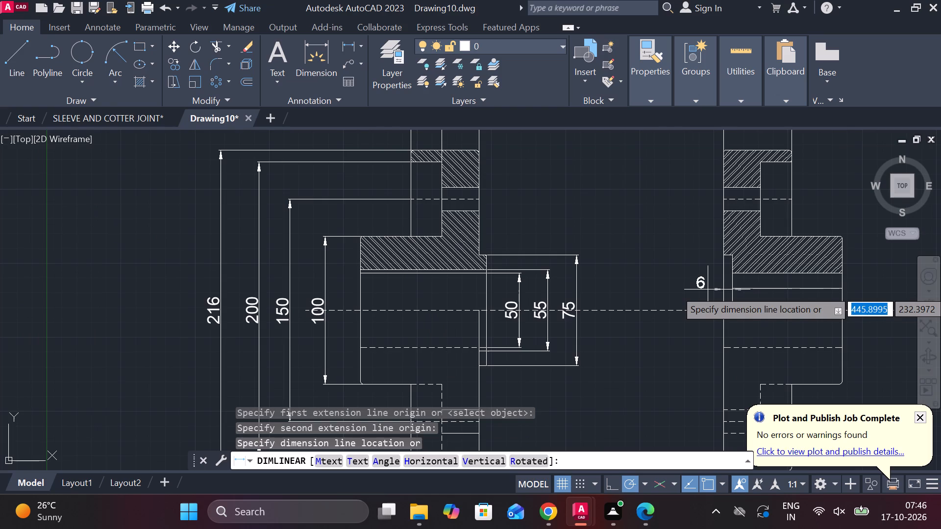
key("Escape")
Copy the hatched female counterpart, without its dimension, to the empty area beside the undimensioned male flange.
scroll(708, 289, "down", 2)
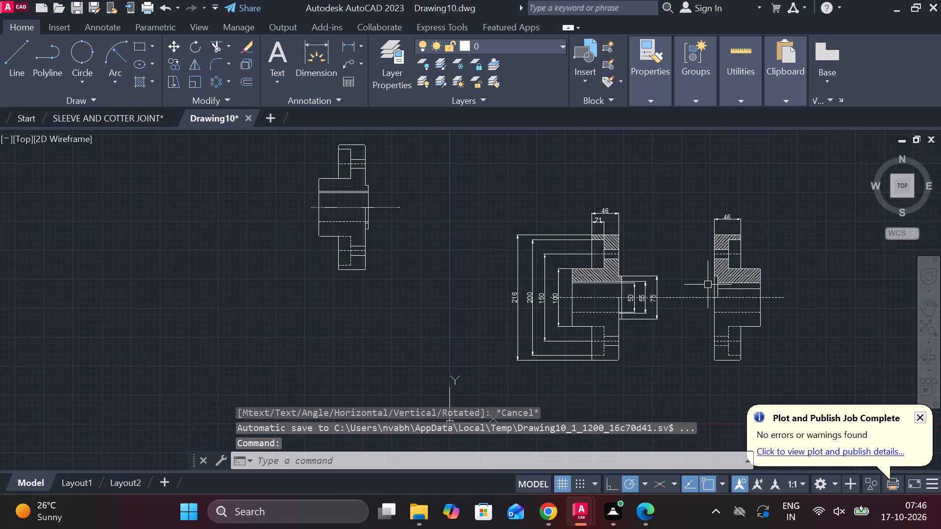
left_click(698, 232)
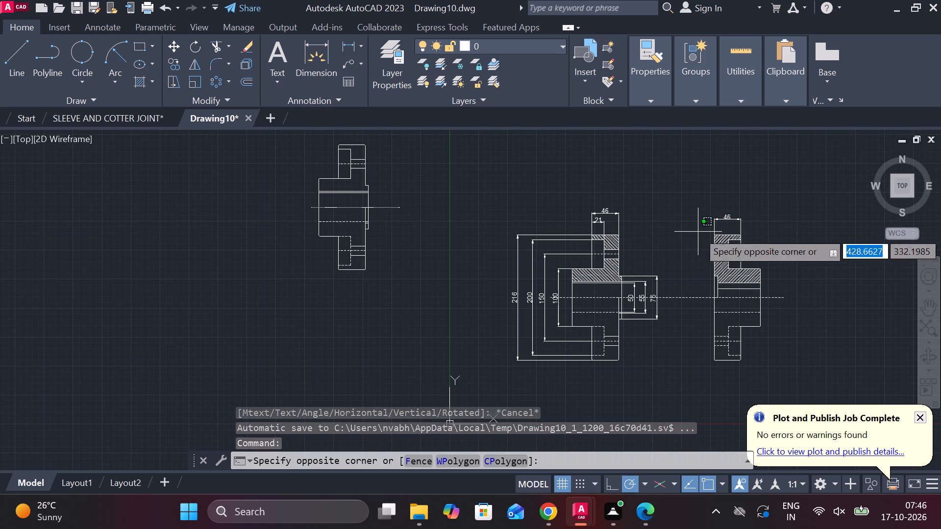
left_click(789, 373)
type("CO")
key("Return")
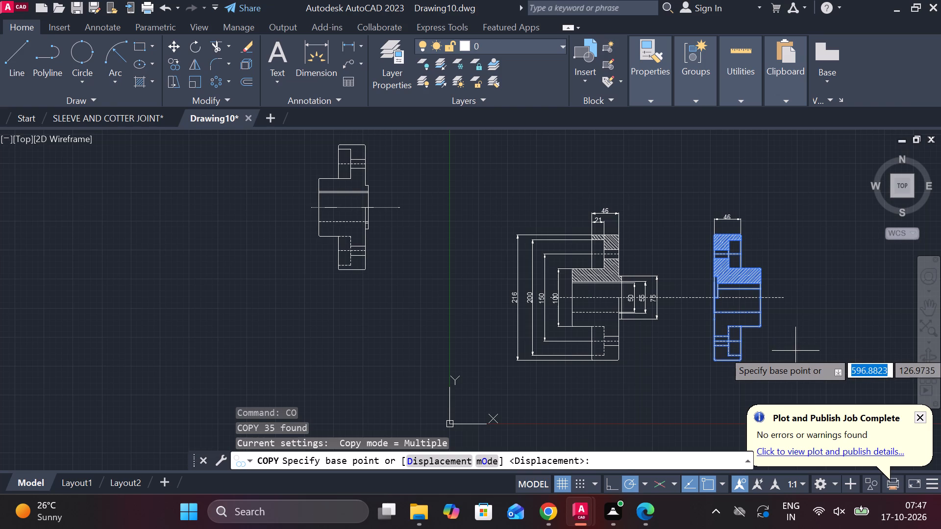
left_click(795, 351)
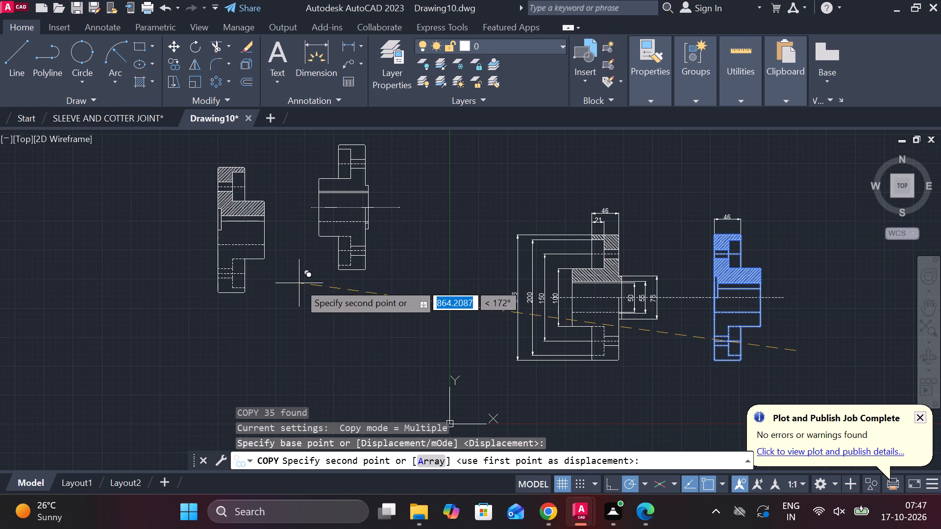
left_click(299, 283)
key("Escape")
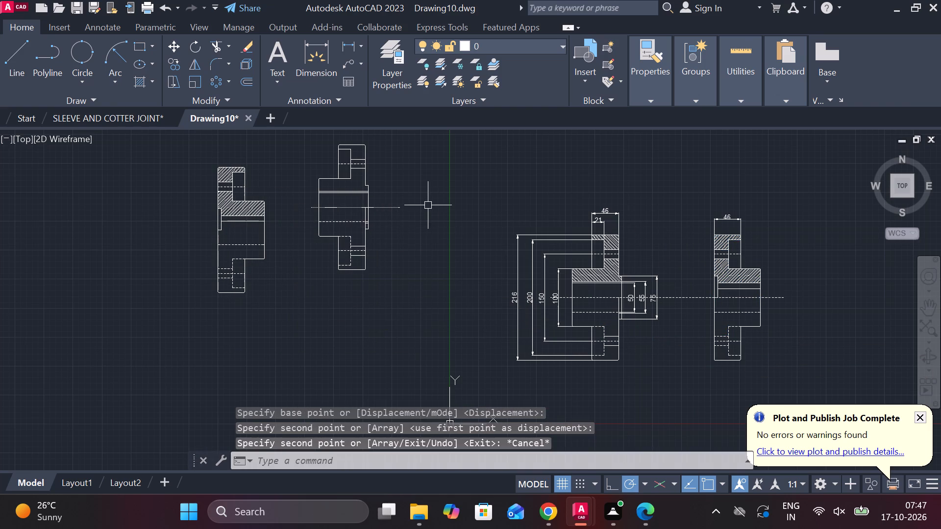
Hatch the two solid regions in the upper half of the undimensioned male flange at an angle of 90.
middle_click_drag(454, 210, 502, 268)
scroll(210, 89, "up", 1)
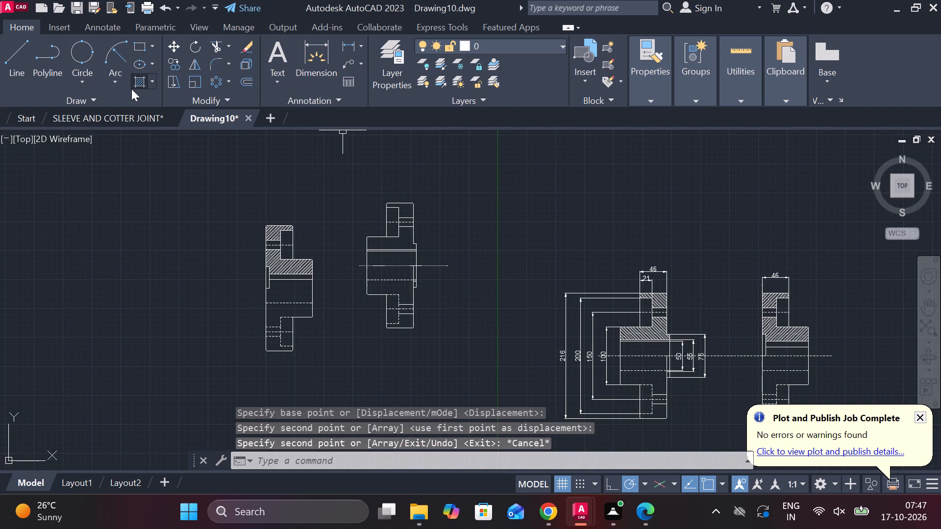
left_click(141, 78)
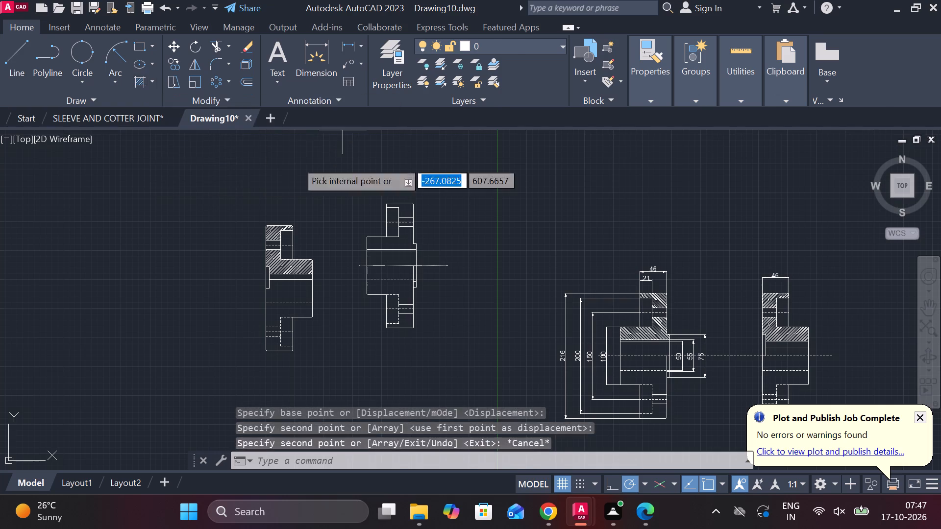
scroll(416, 272, "up", 3)
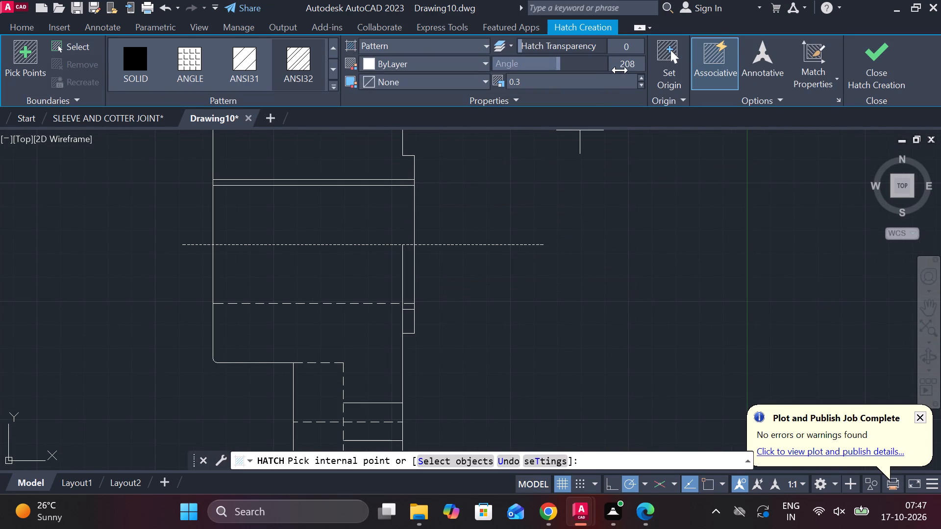
left_click_drag(627, 69, 582, 69)
left_click(629, 62)
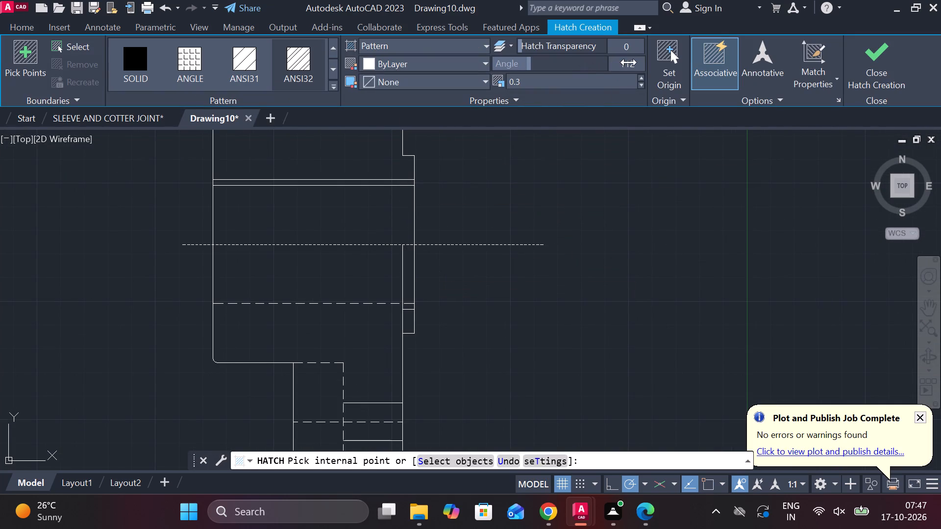
type("90")
middle_click_drag(393, 185, 458, 312)
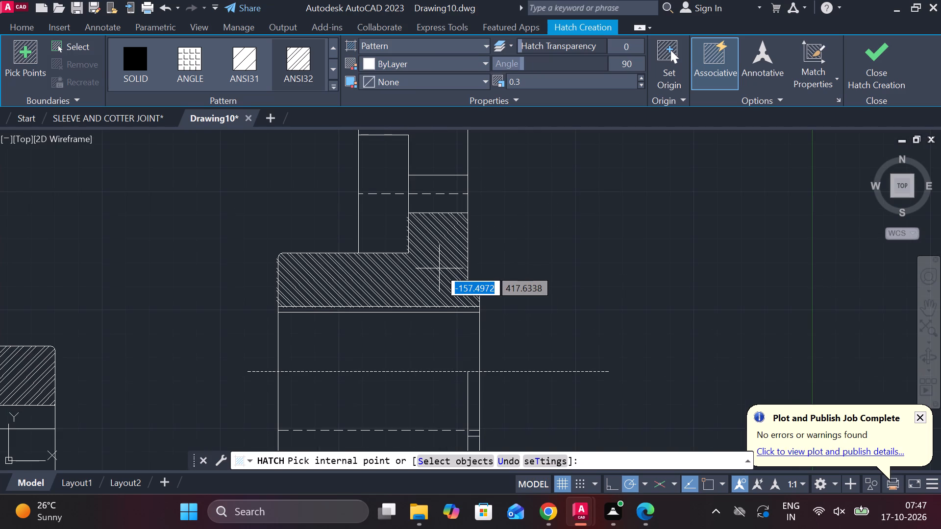
left_click(439, 268)
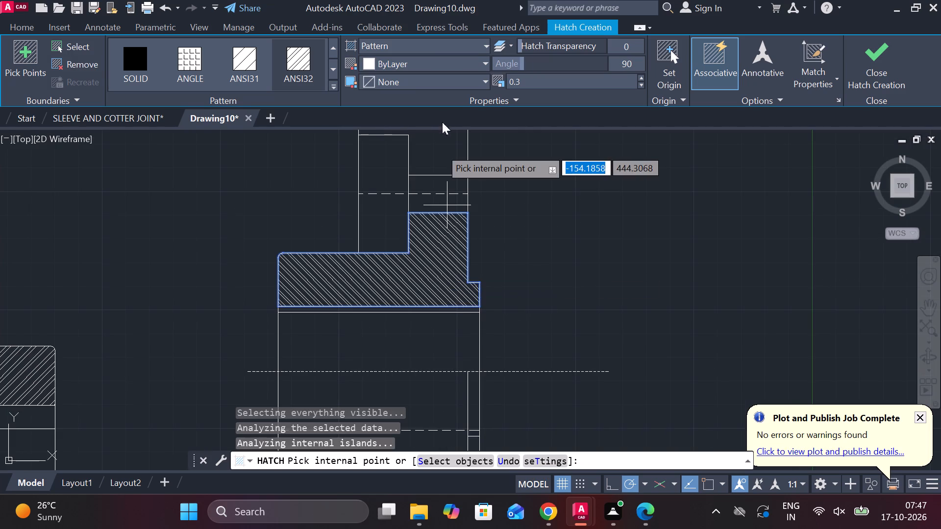
left_click(439, 142)
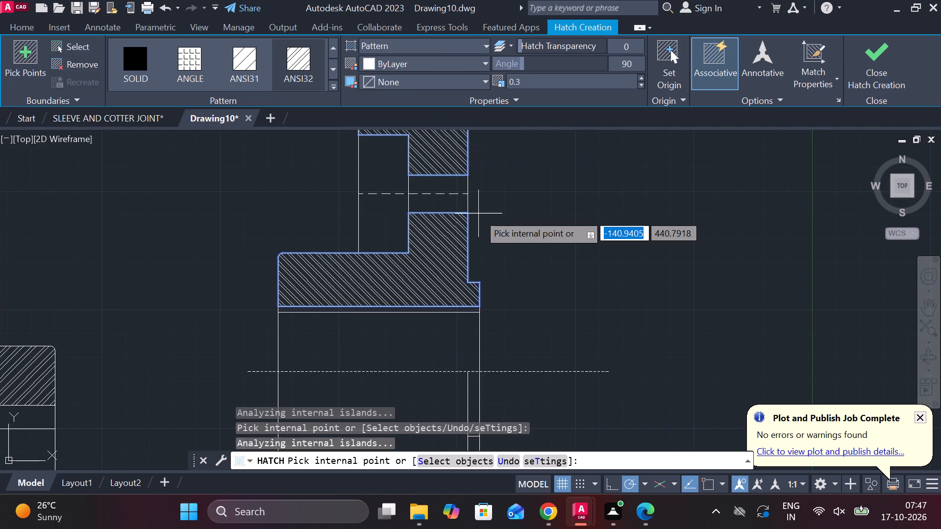
scroll(478, 214, "down", 1)
left_click(869, 83)
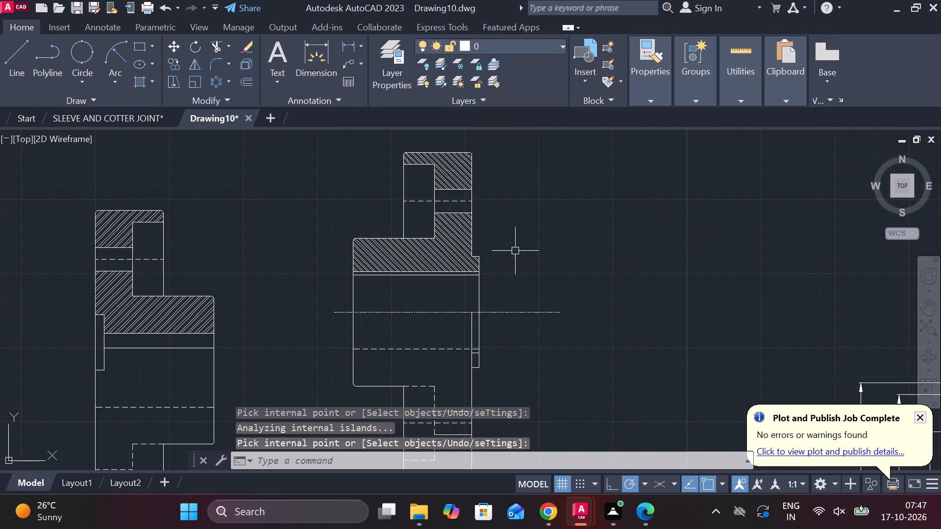
Add a linear dimension for the width of the rim recess above the dimensioned view's female counterpart.
scroll(504, 251, "down", 2)
middle_click_drag(535, 316, 400, 234)
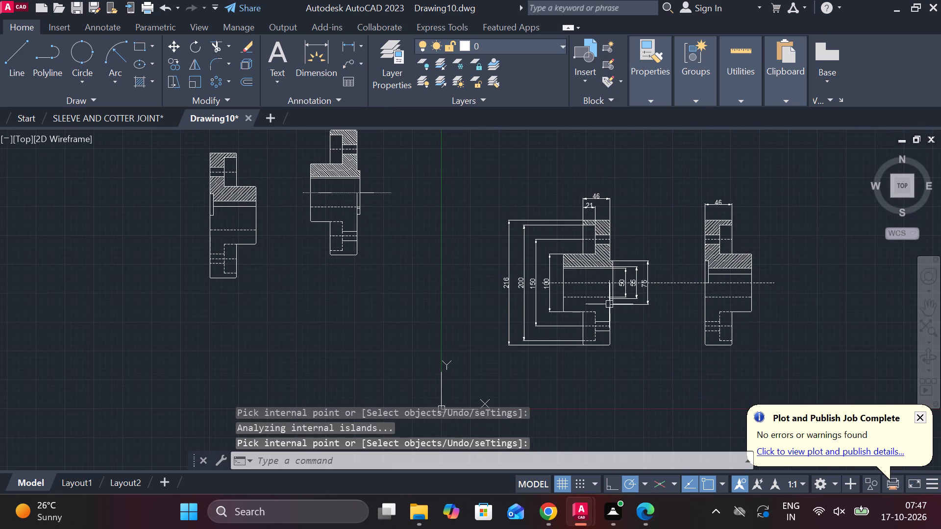
left_click(352, 47)
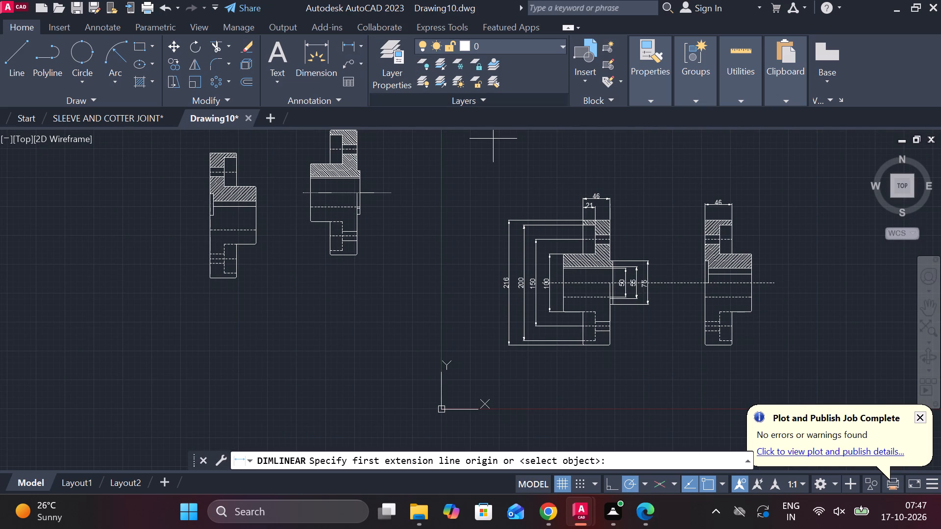
scroll(687, 243, "up", 2)
middle_click_drag(684, 242, 528, 259)
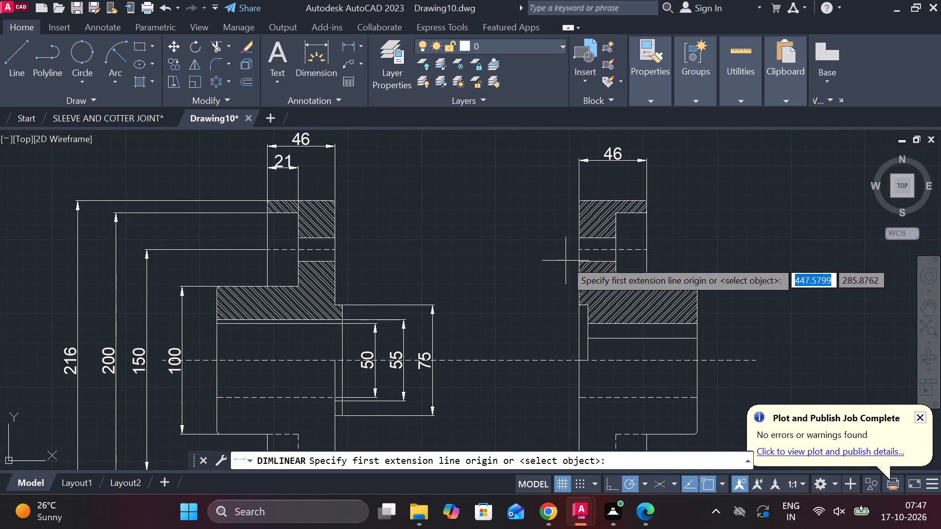
scroll(692, 209, "up", 2)
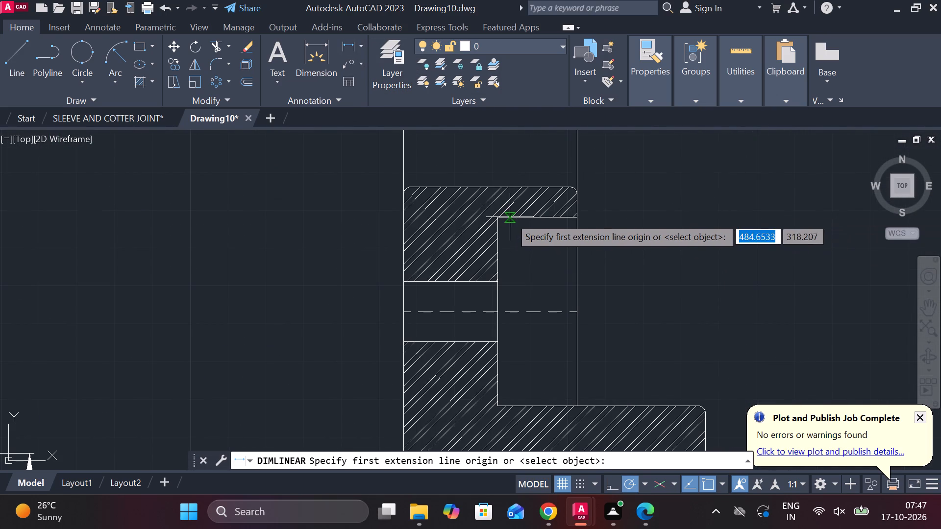
left_click(493, 219)
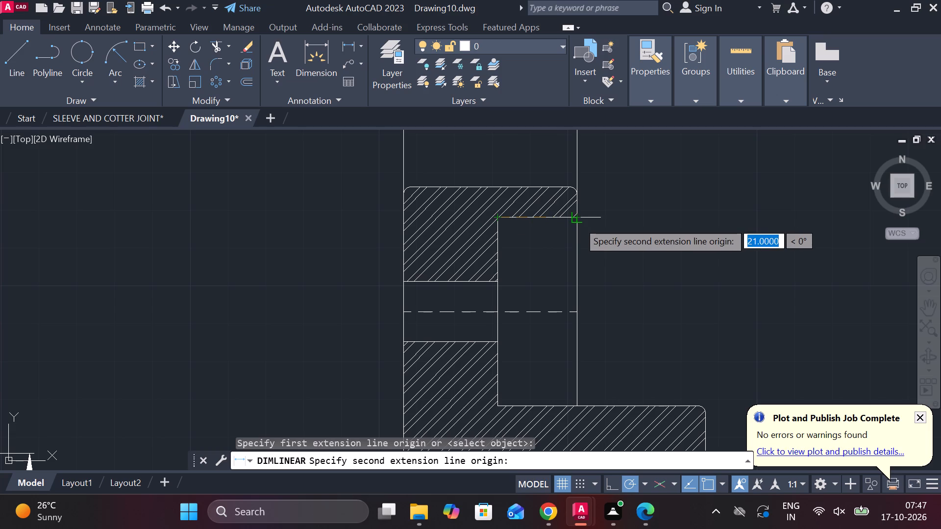
left_click(578, 221)
middle_click_drag(560, 161, 568, 207)
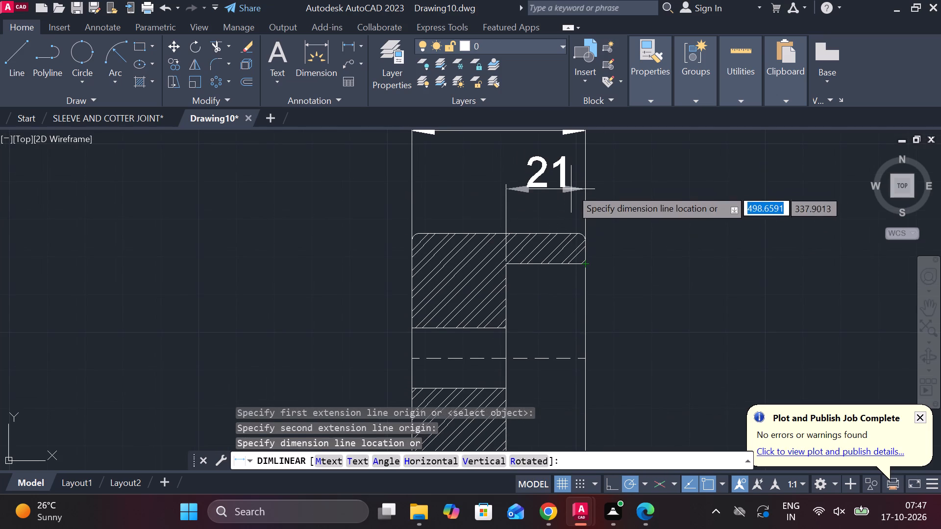
left_click(571, 187)
Add a linear dimension for the depth of the counterpart's central spigot recess, placed outside its mating face.
scroll(585, 205, "down", 1)
middle_click_drag(585, 205, 574, 104)
scroll(494, 245, "up", 1)
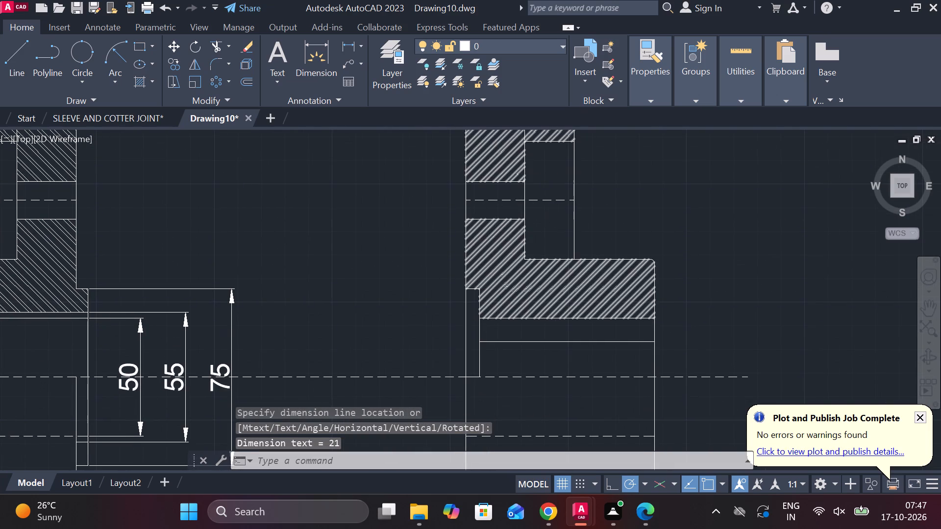
middle_click_drag(494, 245, 528, 166)
key("space")
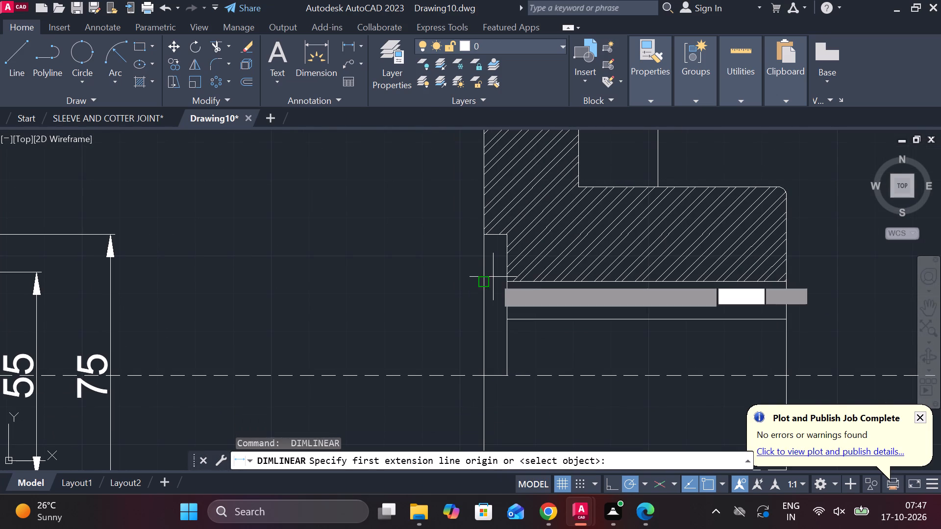
left_click(510, 283)
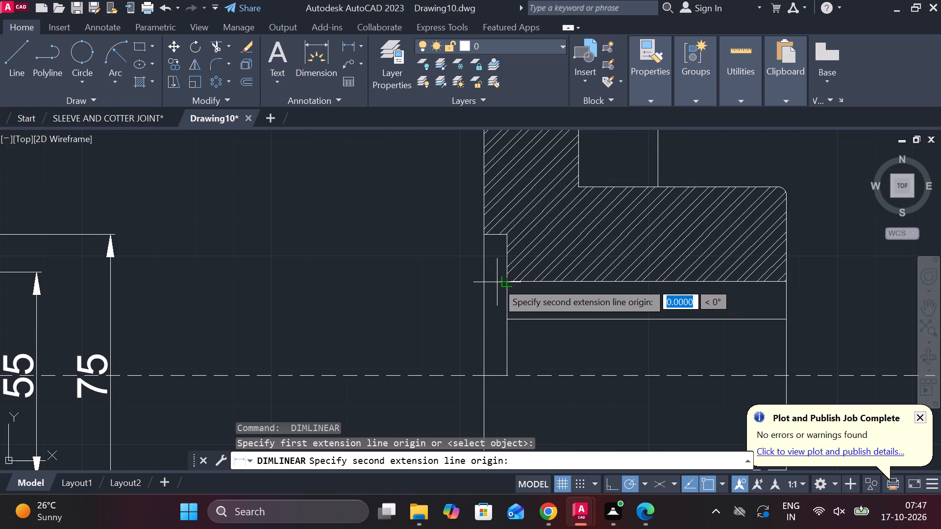
left_click(483, 282)
left_click(432, 282)
Add a linear dimension for the counterpart's overall length, placed below the flange.
middle_click_drag(440, 282, 394, 161)
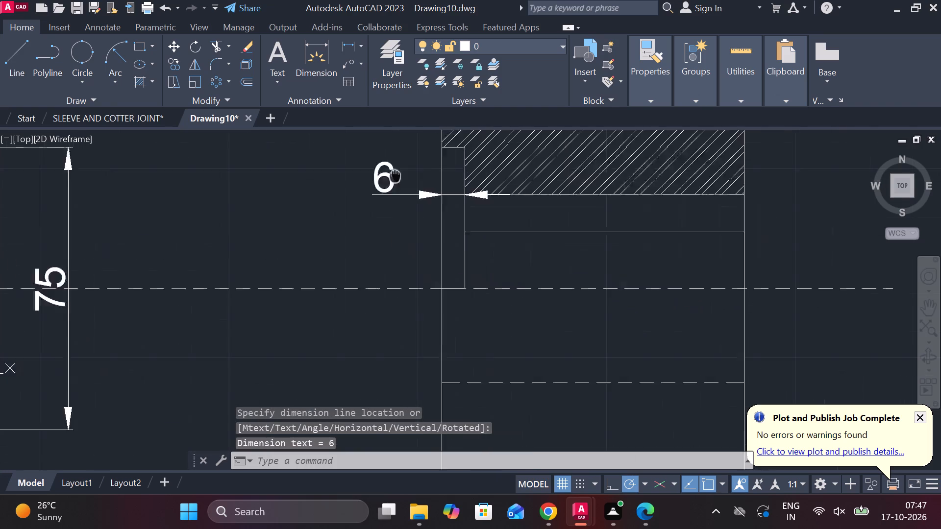
middle_click_drag(394, 161, 394, 155)
scroll(453, 213, "down", 1)
middle_click_drag(511, 302, 511, 163)
key("space")
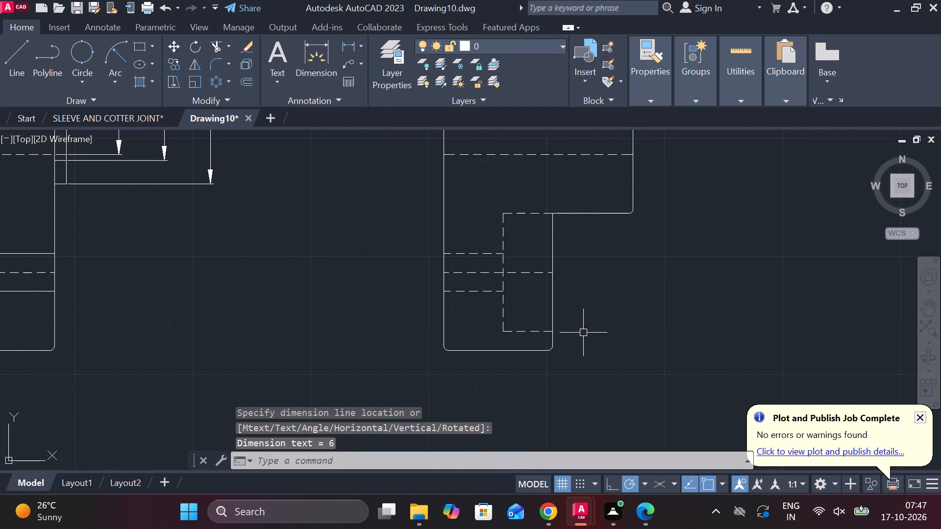
left_click(633, 188)
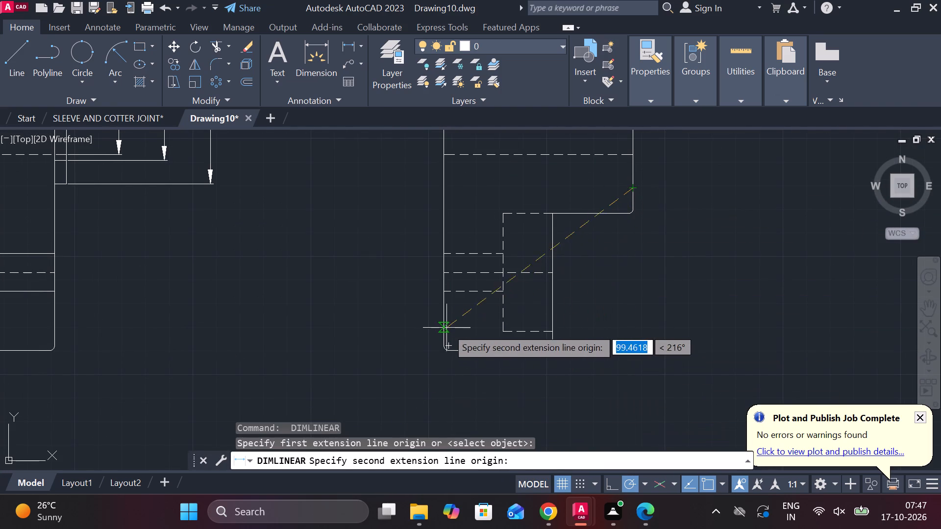
left_click(445, 321)
middle_click_drag(540, 374, 543, 309)
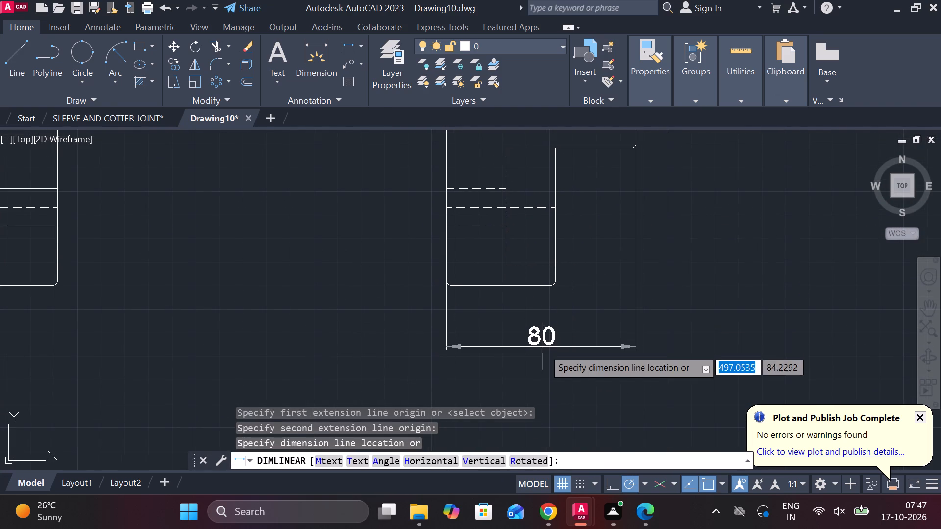
left_click(548, 356)
Add a linear dimension for the counterpart's hub projection beyond the flange, placed above the overall length dimension.
key("space")
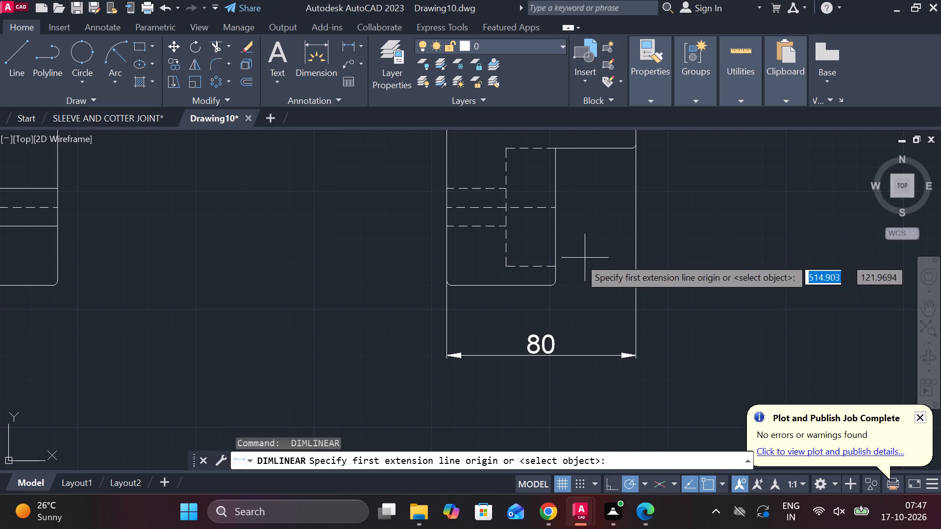
left_click(560, 244)
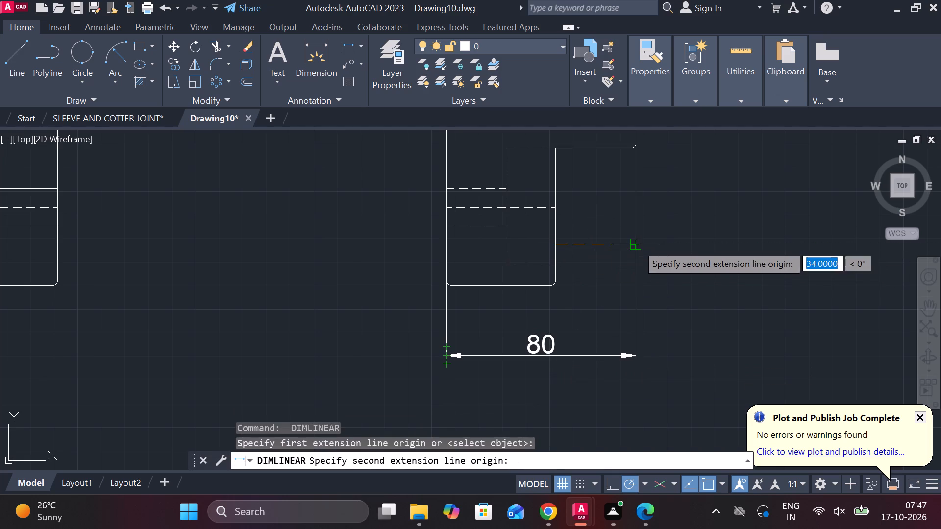
left_click(637, 244)
left_click(592, 307)
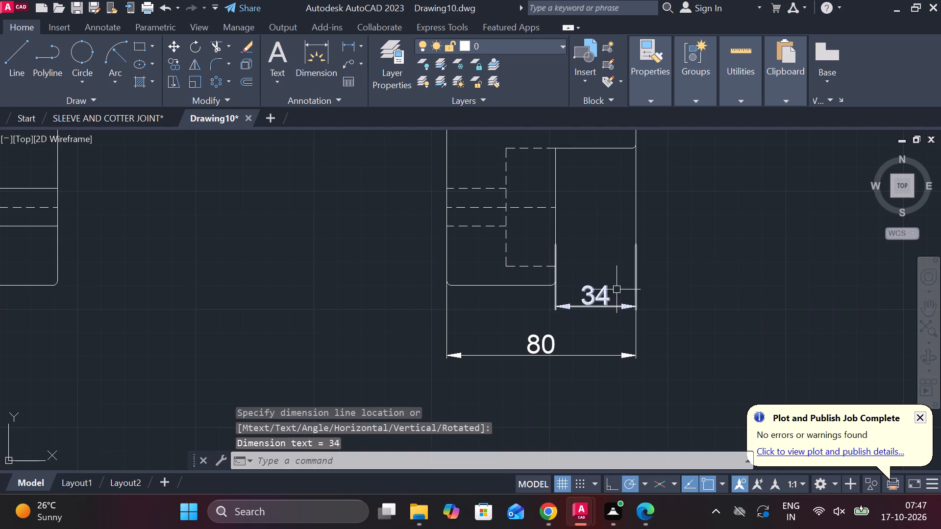
Add a linear dimension for the diameter of the counterpart's upper bolt hole, placed beyond the hub end.
scroll(617, 288, "down", 1)
middle_click_drag(628, 277, 572, 378)
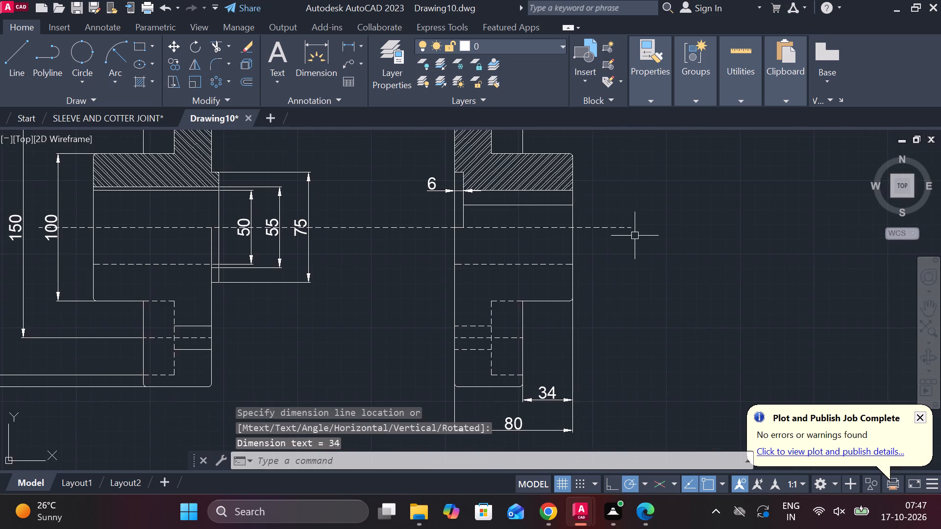
middle_click_drag(635, 229, 591, 302)
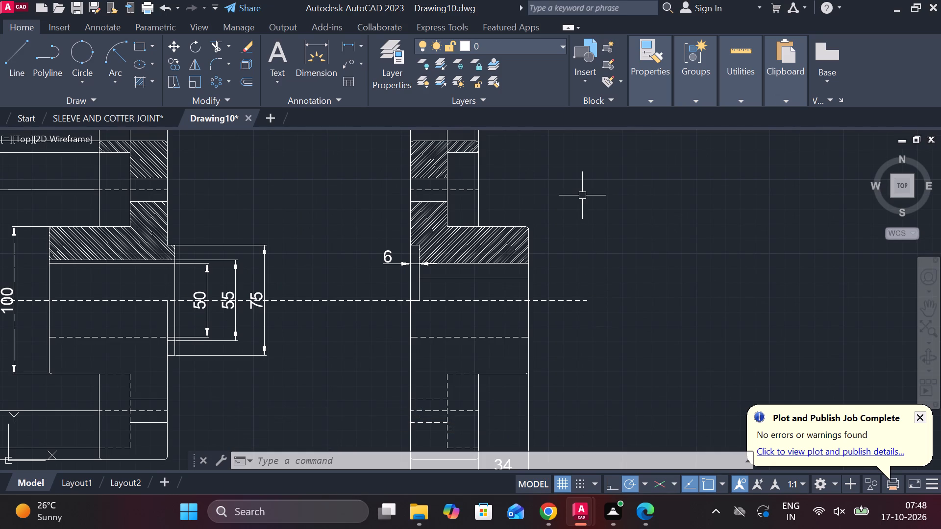
scroll(559, 172, "up", 1)
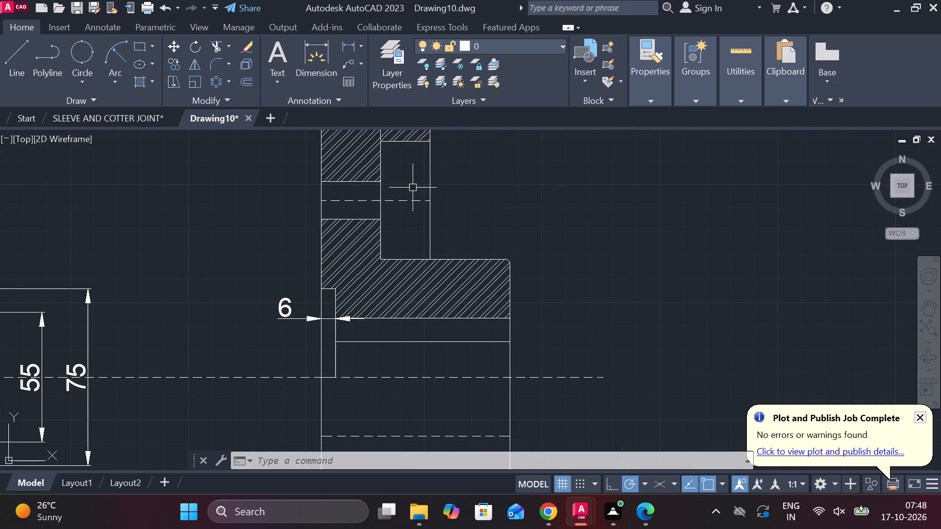
middle_click_drag(413, 188, 512, 279)
left_click(355, 44)
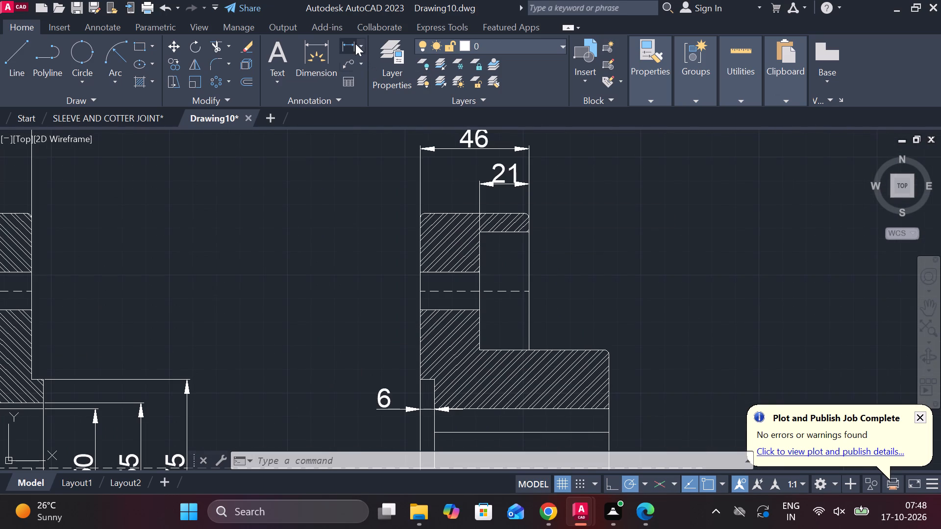
left_click(485, 274)
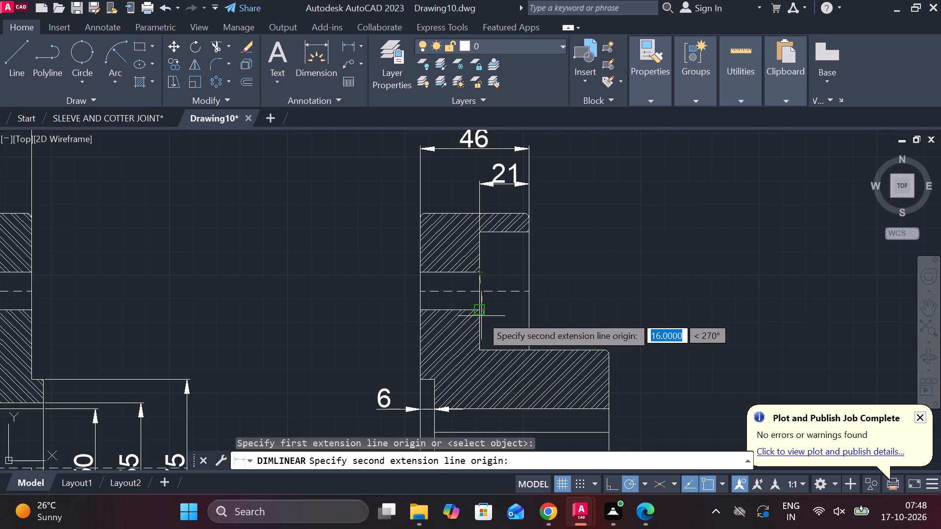
left_click(481, 316)
left_click(634, 306)
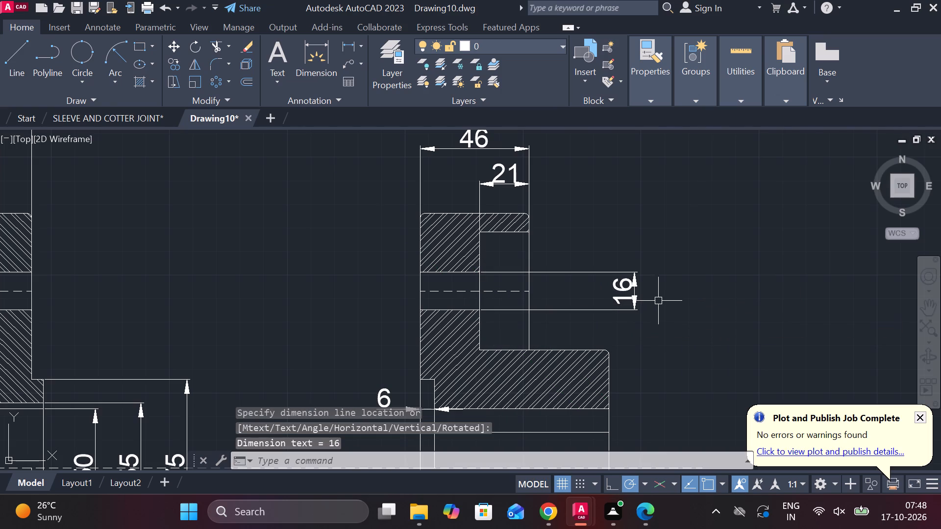
Change the bolt hole dimension's text to read 4*Ø16, using the diameter symbol.
double_click(628, 289)
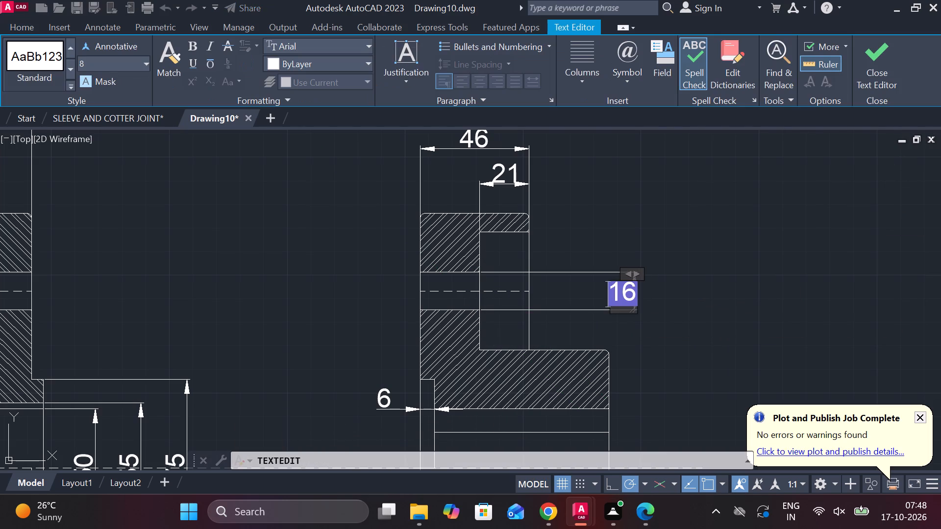
key("4")
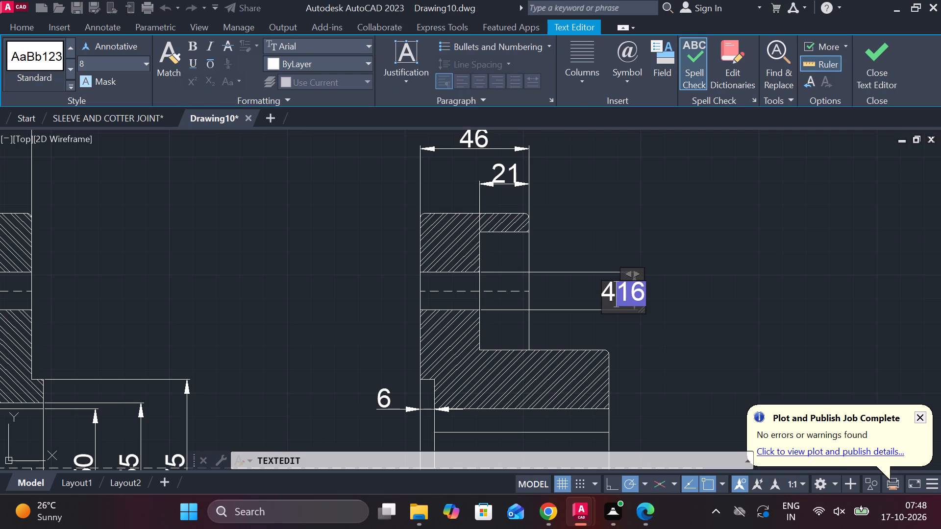
key("BackSpace")
key("shift+asterisk")
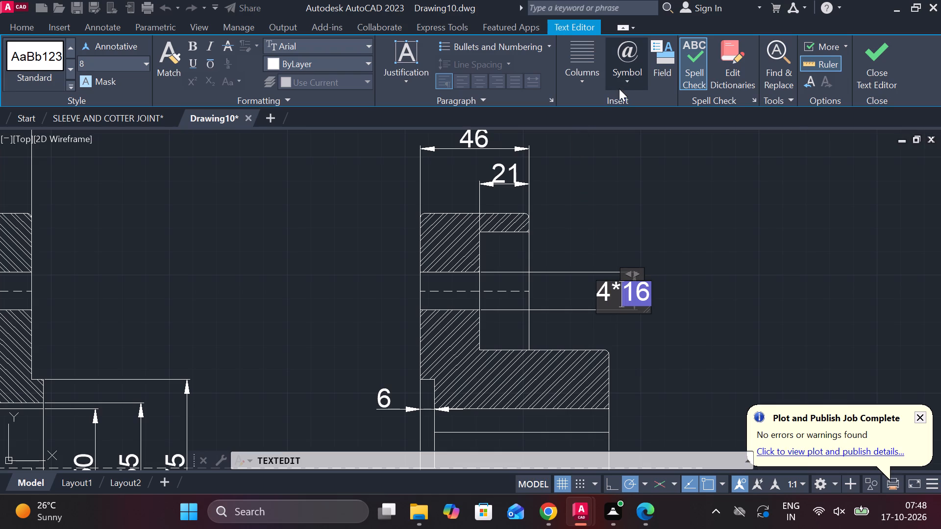
left_click(631, 82)
left_click(648, 137)
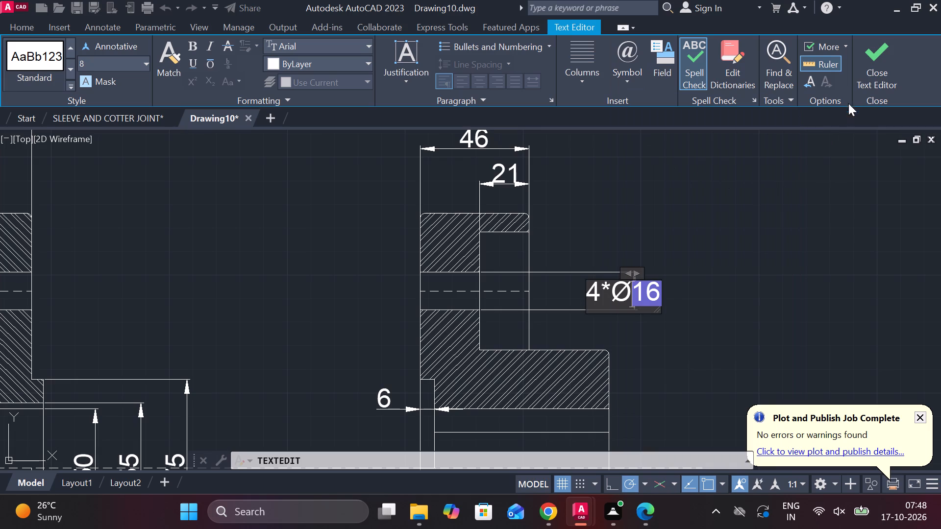
left_click(875, 73)
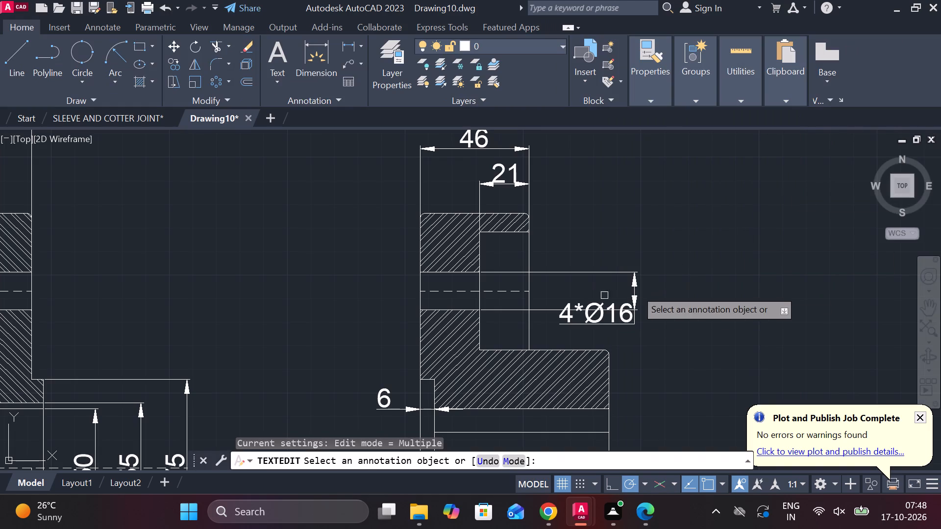
middle_click_drag(686, 281, 619, 195)
key("Escape")
Reposition the 4*Ø16 dimension so its text sits centred along the dimension line, just above the counterpart's hub.
left_click(555, 234)
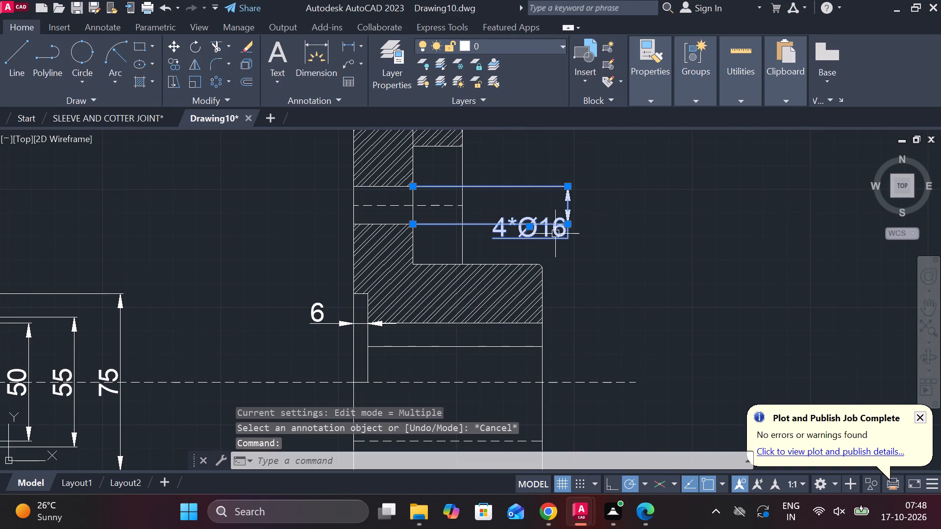
left_click(529, 226)
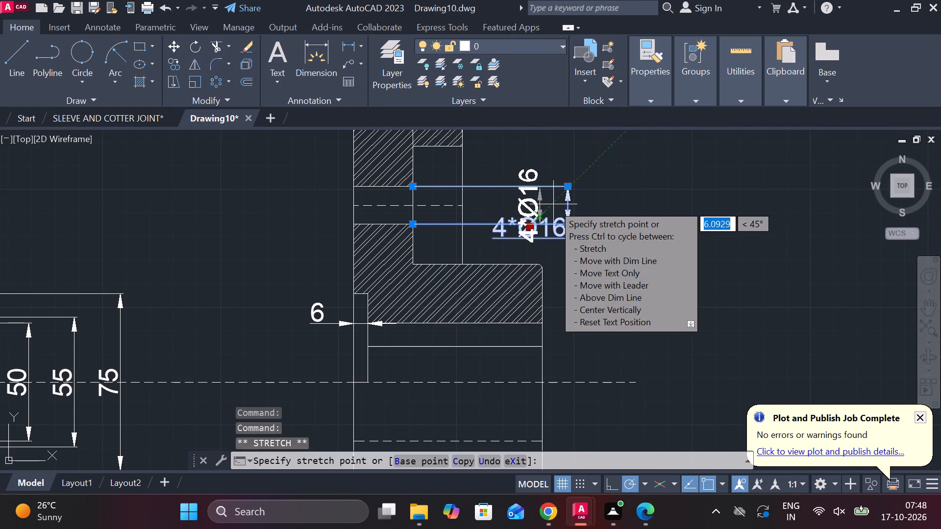
left_click(592, 205)
key("Escape")
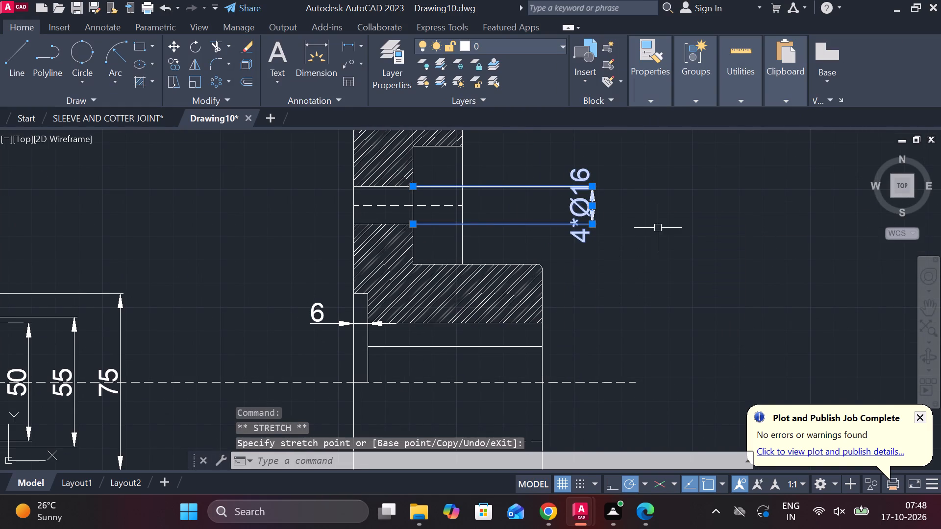
key("Escape")
scroll(658, 228, "down", 1)
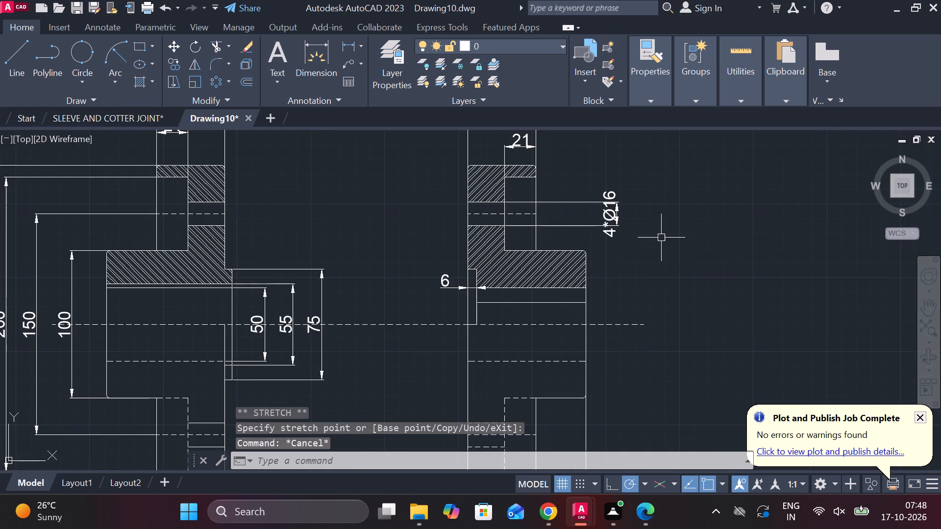
scroll(623, 210, "up", 1)
left_click(614, 207)
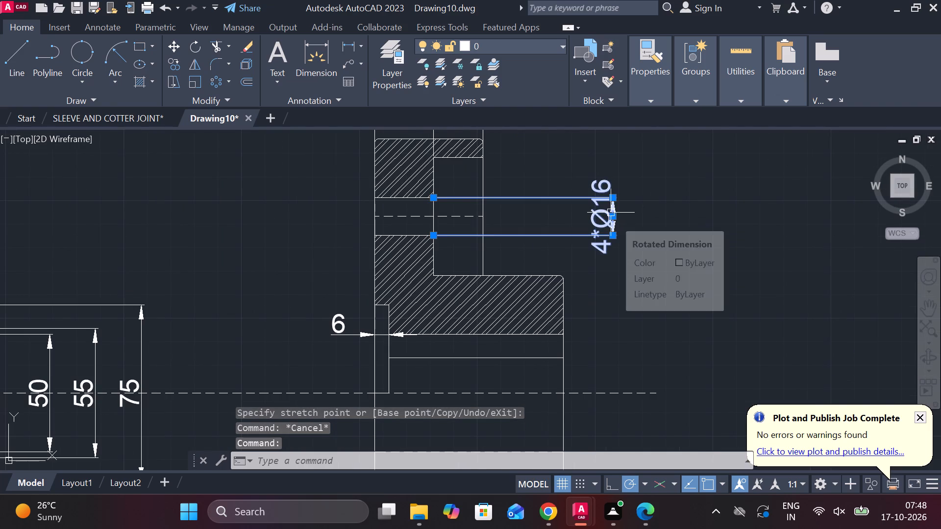
left_click(611, 217)
left_click(555, 209)
key("Escape")
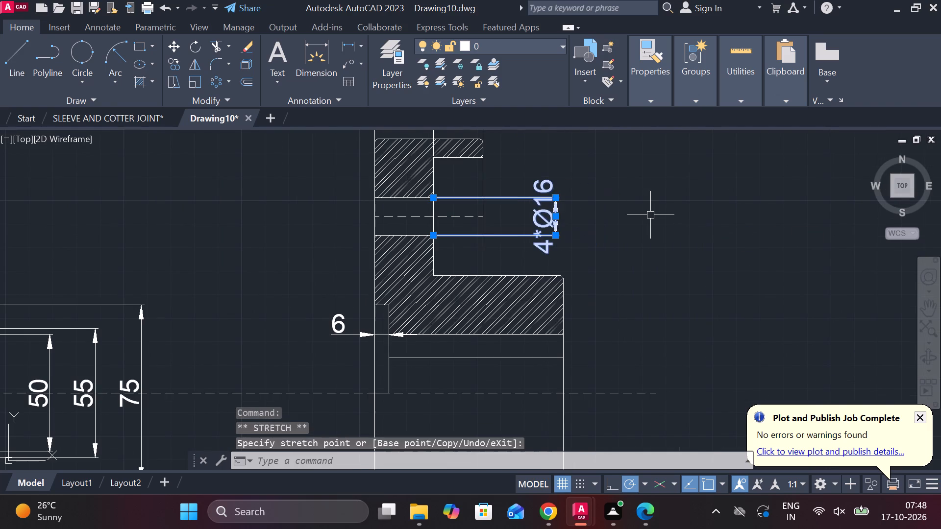
Add a multiline text label reading FLANGE 1 (CI) at text height 8, just below the flange carrying the 216 dimension.
scroll(656, 216, "down", 1)
middle_click_drag(657, 226, 605, 171)
scroll(614, 175, "down", 1)
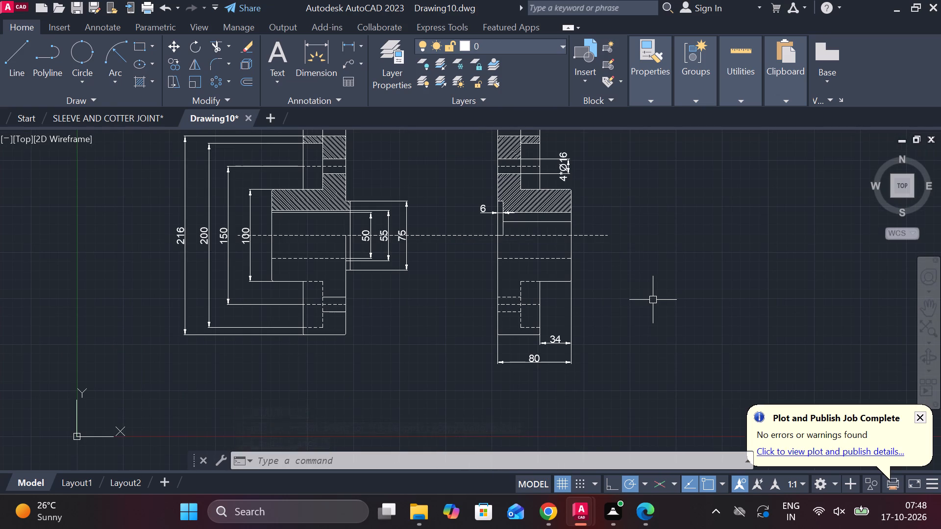
scroll(653, 300, "down", 1)
middle_click_drag(650, 280, 506, 305)
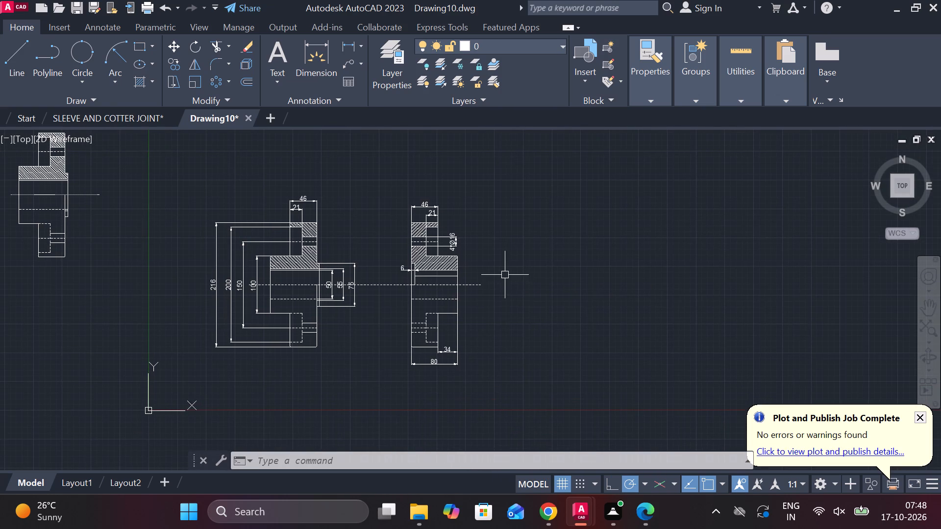
middle_click_drag(507, 276, 584, 245)
scroll(338, 353, "up", 1)
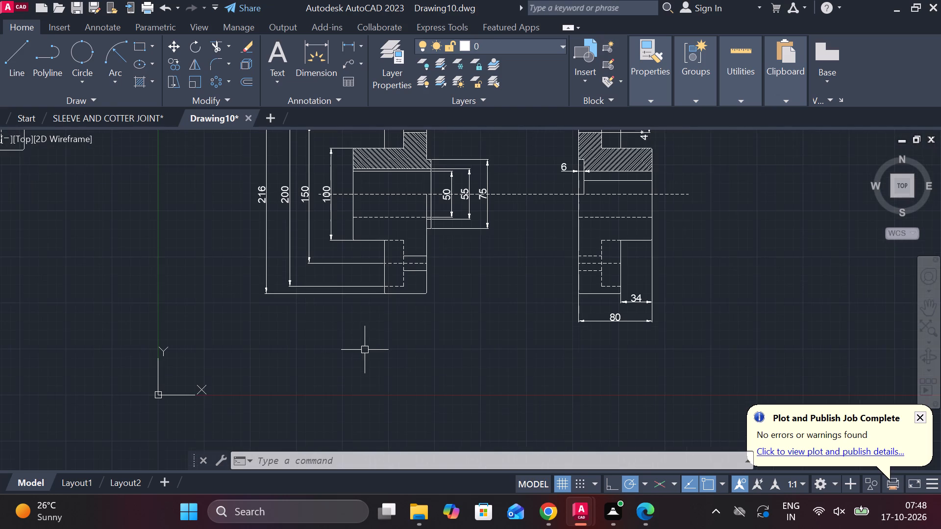
middle_click_drag(382, 353, 400, 355)
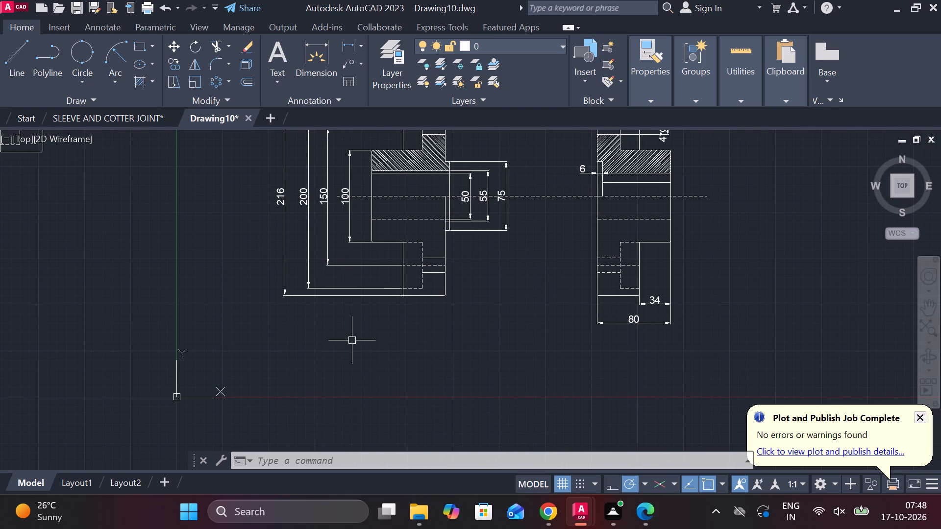
type("mt")
key("space")
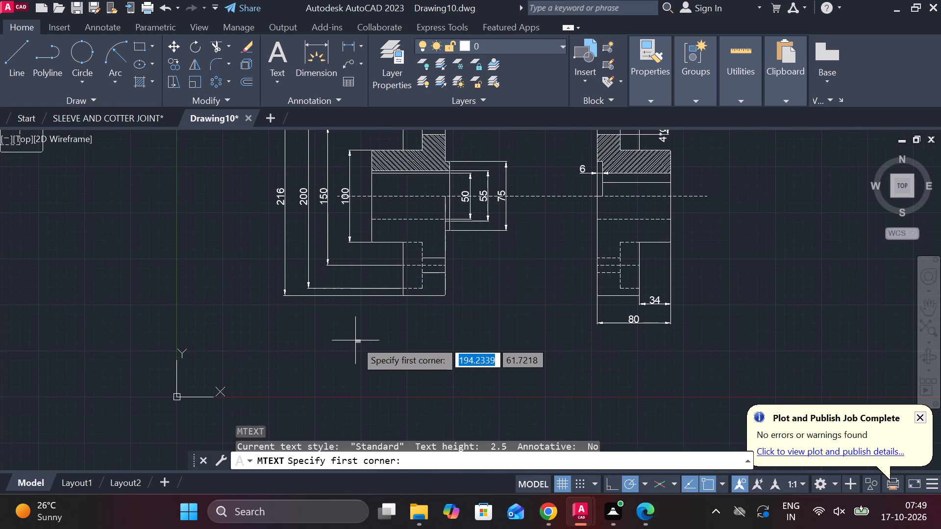
left_click(370, 324)
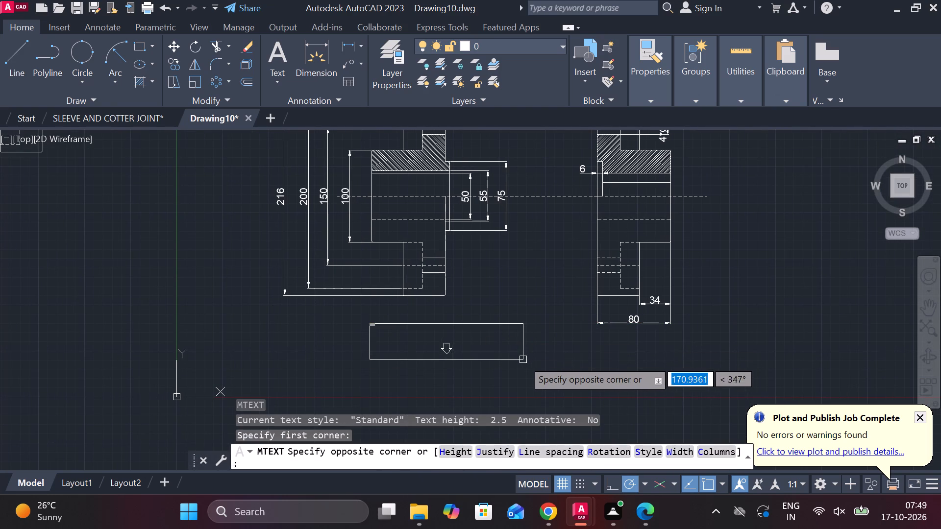
left_click(506, 360)
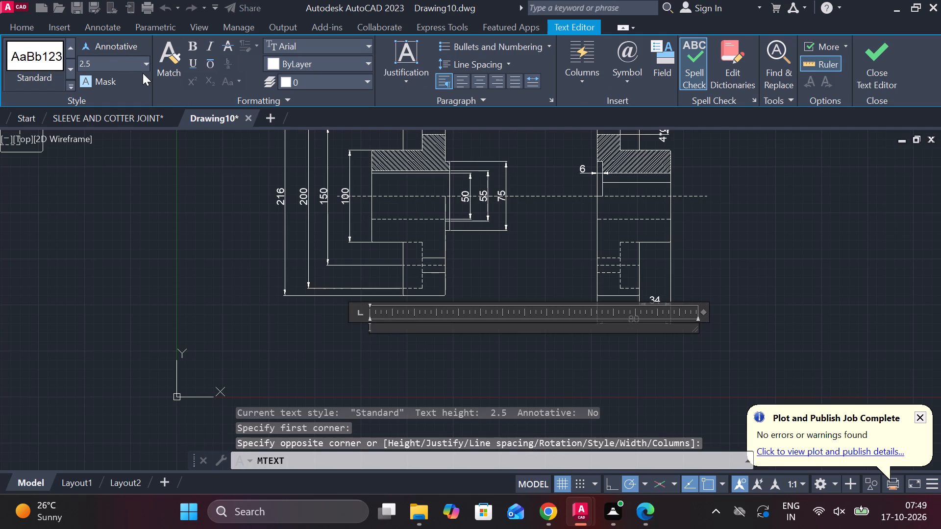
left_click(143, 73)
left_click(145, 69)
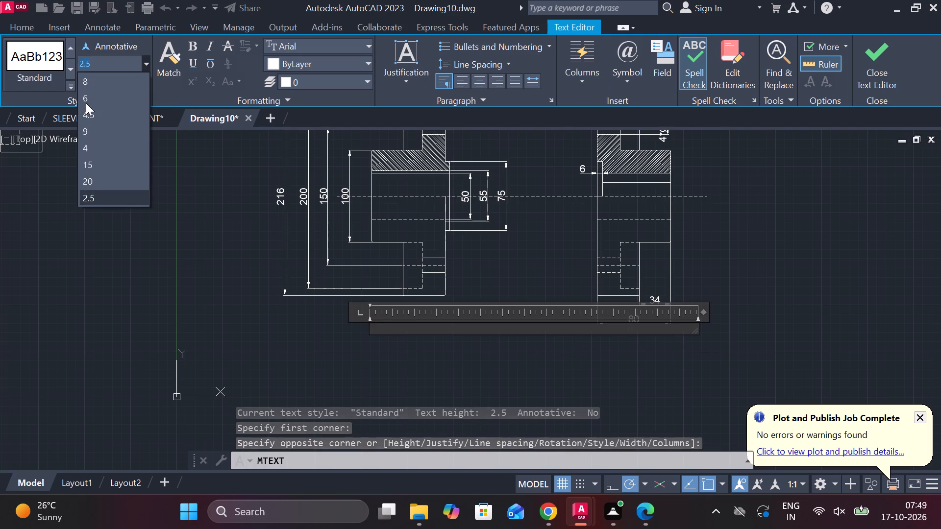
left_click(97, 113)
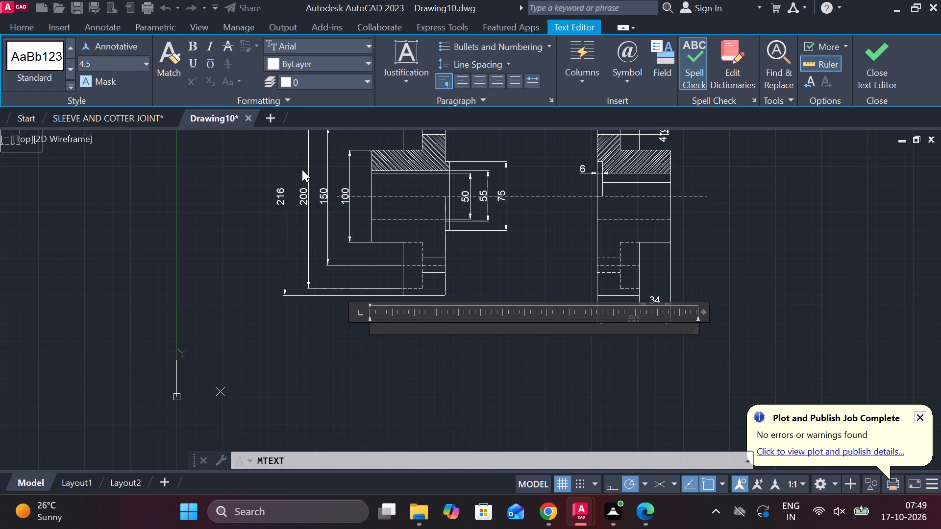
key("f")
key("BackSpace")
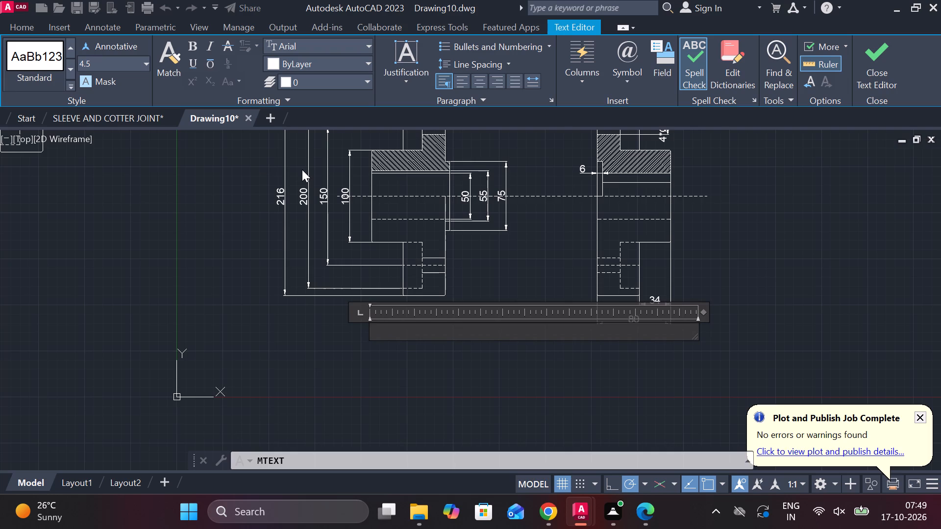
left_click(143, 71)
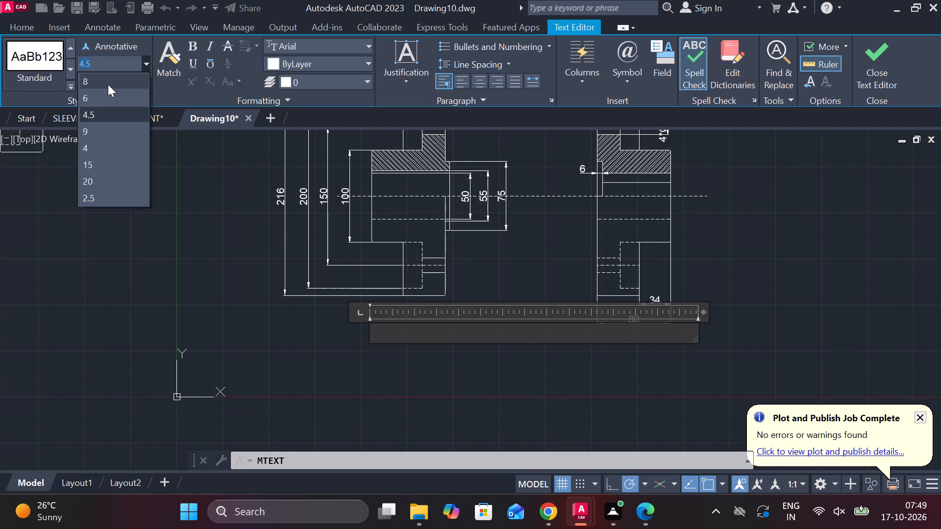
left_click(106, 83)
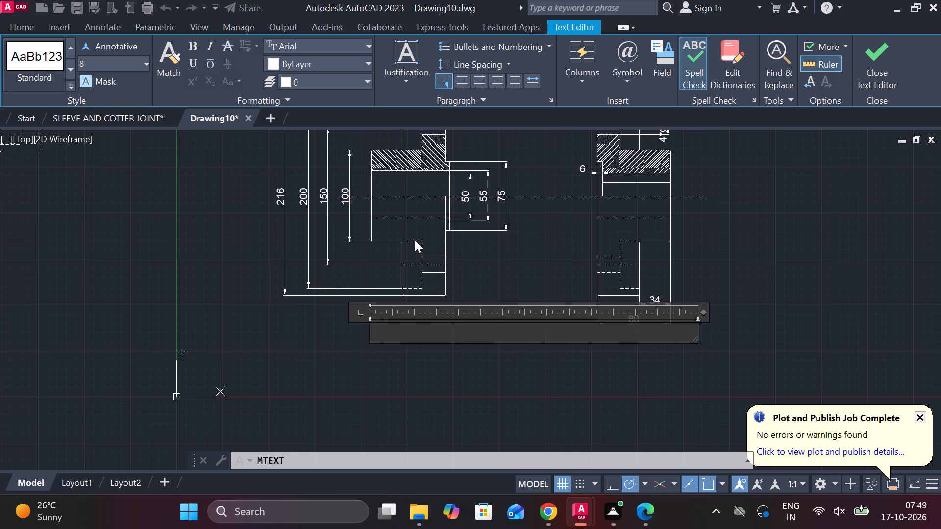
type("FLA")
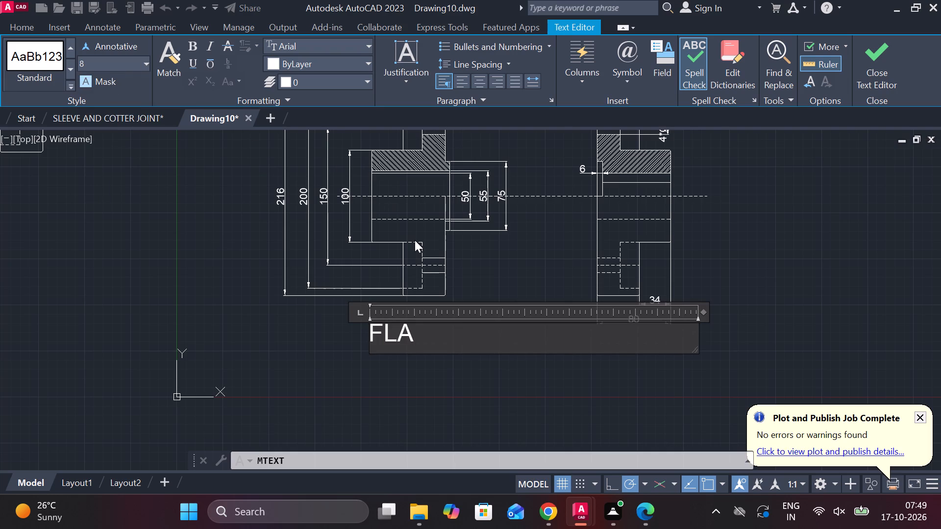
type("NGE")
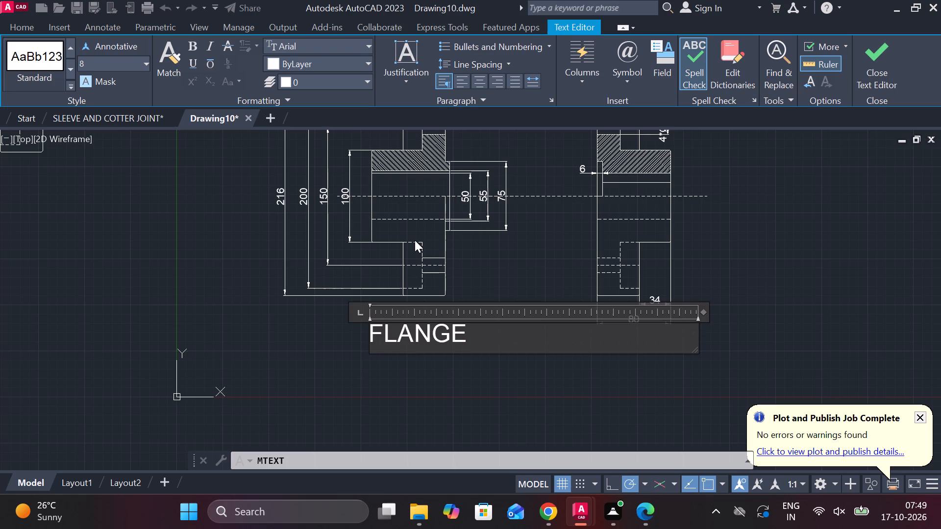
key("space")
key("1")
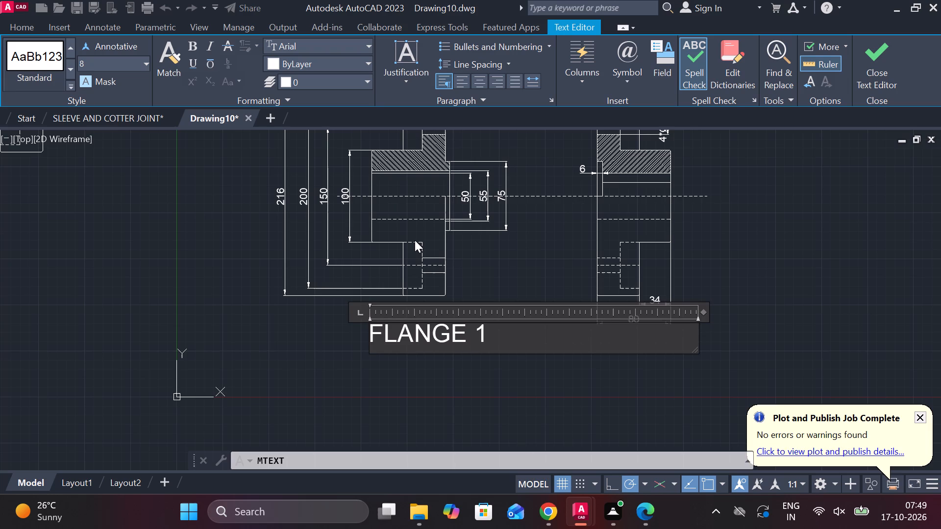
key("space")
key("shift+parenleft")
key("c")
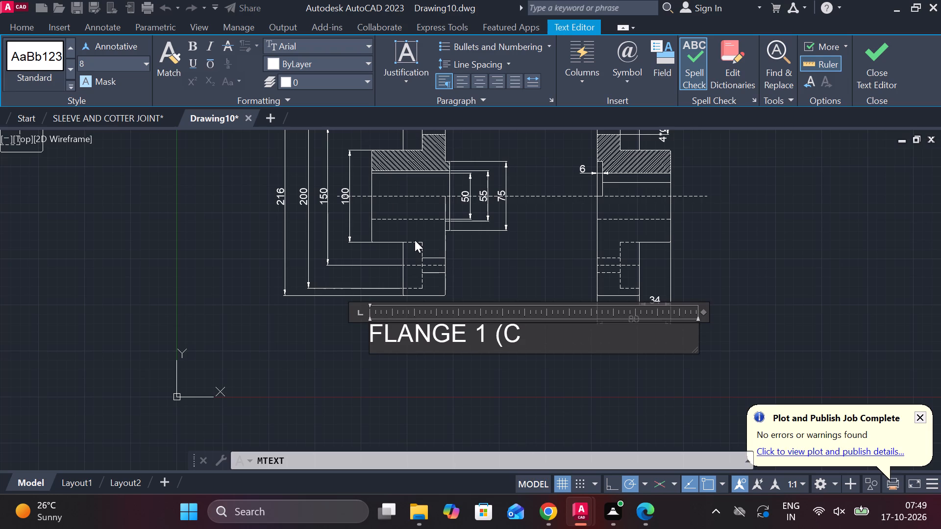
key("i")
key("shift+parenright")
left_click(881, 71)
Centre-justify the FLANGE 1 (CI) label within its text frame.
middle_click(408, 329)
scroll(409, 329, "down", 1)
middle_click_drag(411, 336, 423, 338)
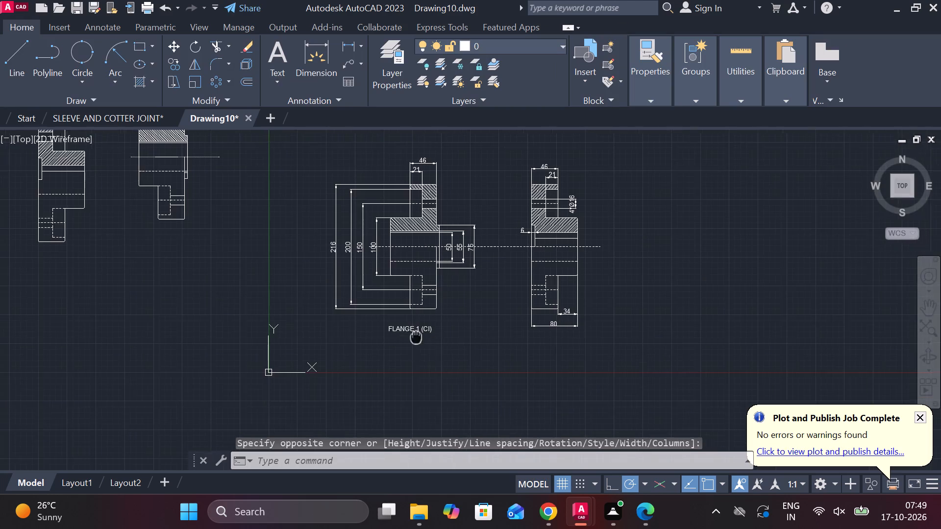
middle_click_drag(423, 338, 447, 346)
scroll(434, 343, "up", 1)
left_click(434, 343)
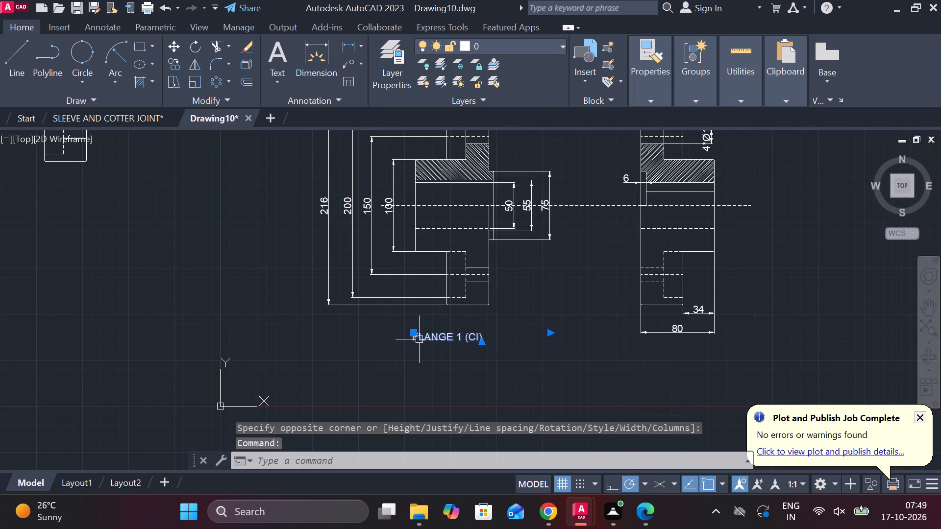
double_click(436, 336)
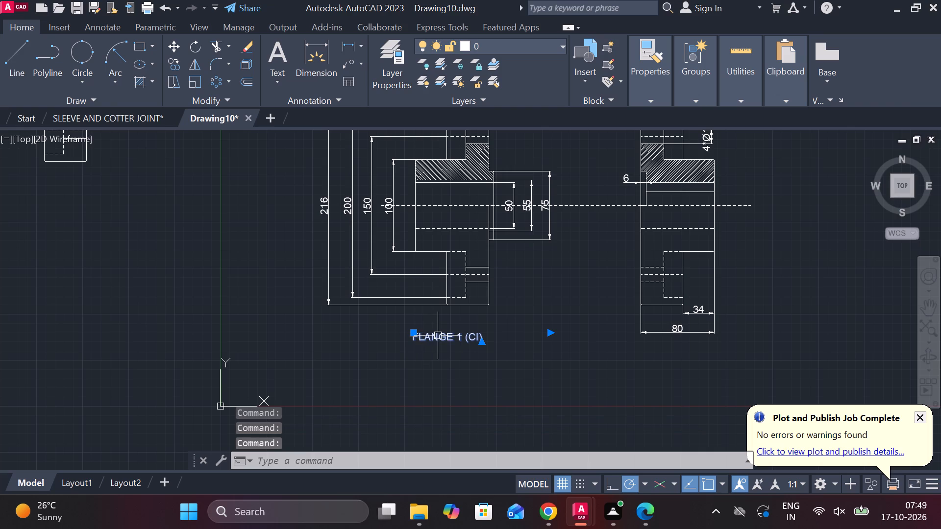
double_click(458, 336)
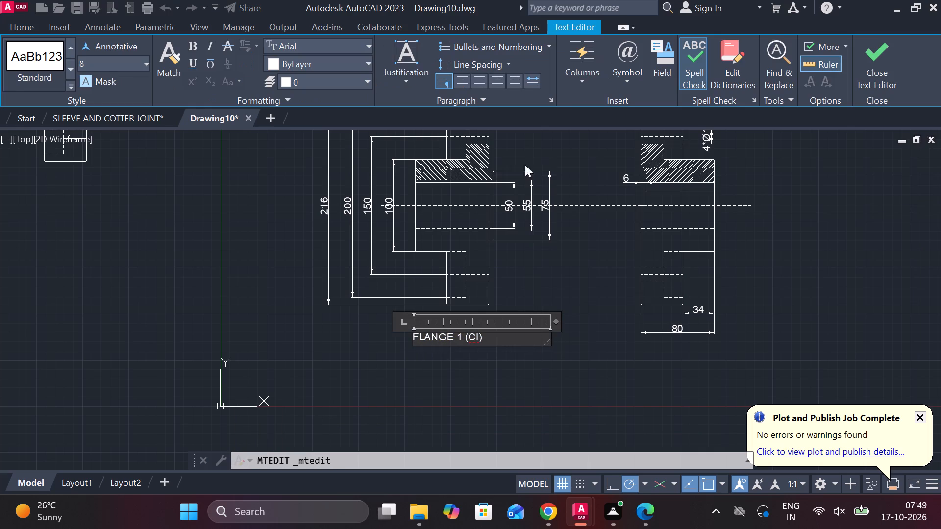
left_click(477, 76)
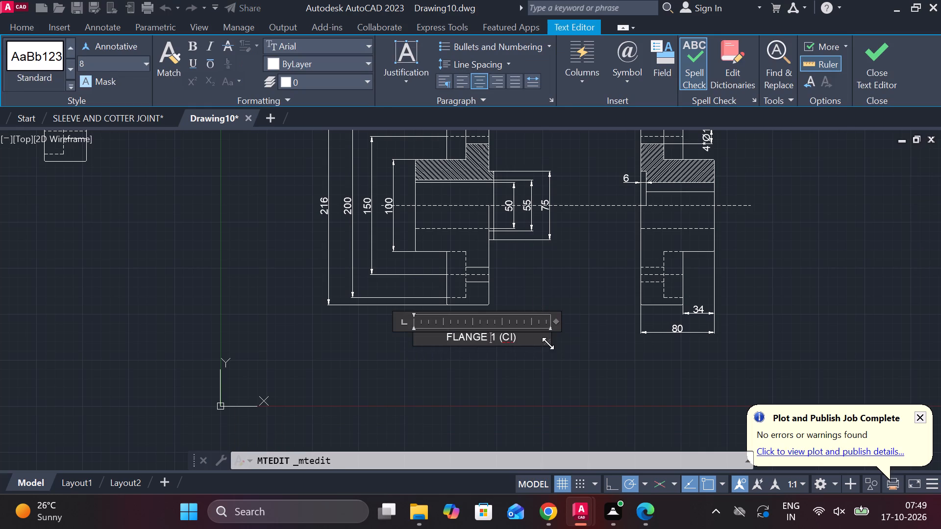
left_click(552, 342)
Set the text height of the whole FLANGE 1 (CI) label to 15.
double_click(506, 338)
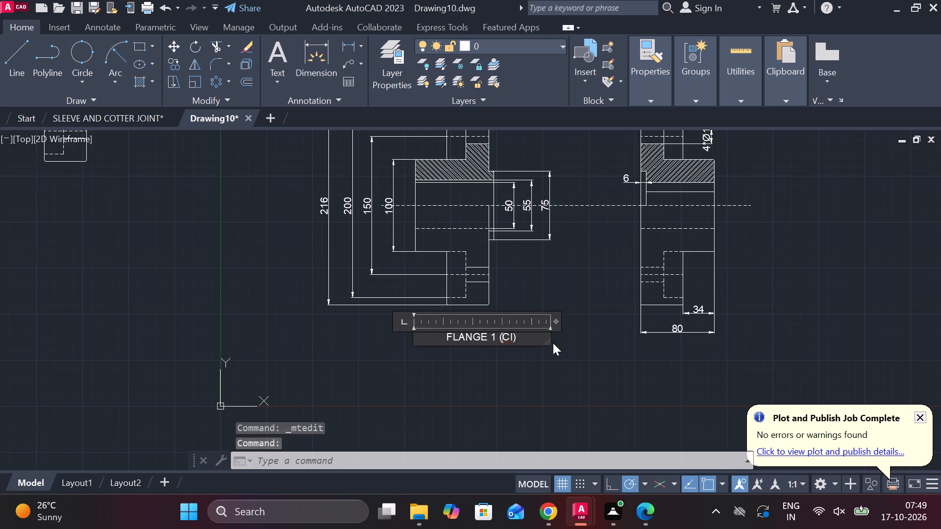
left_click_drag(530, 340, 453, 335)
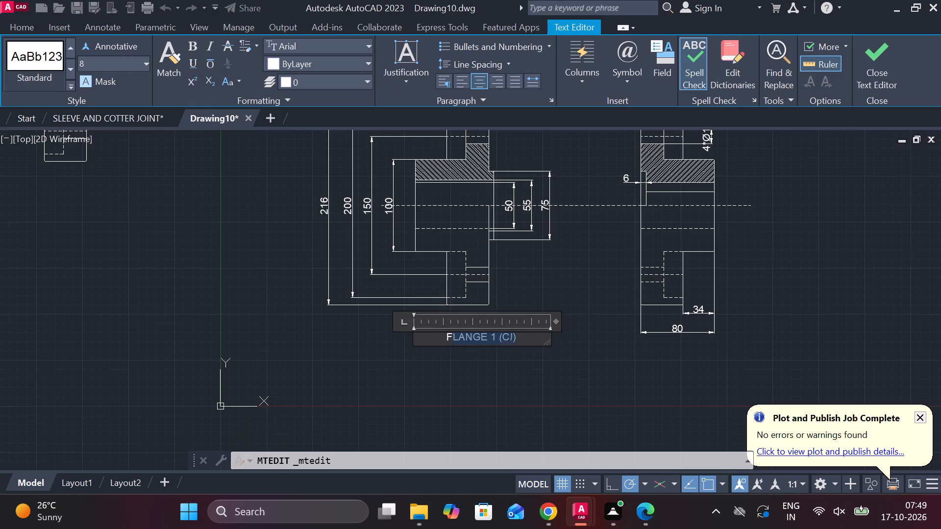
left_click_drag(453, 335, 440, 337)
left_click(440, 337)
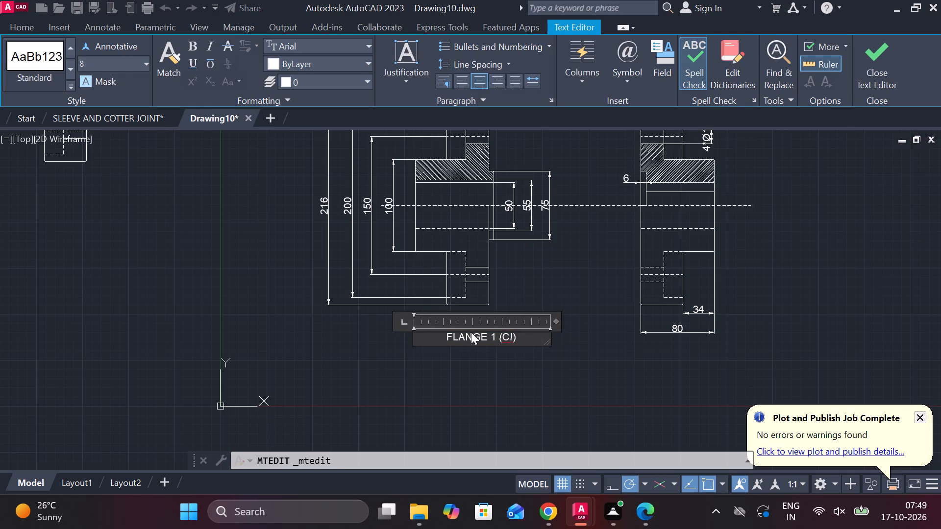
left_click_drag(519, 343, 421, 337)
left_click(421, 337)
left_click_drag(515, 342, 449, 336)
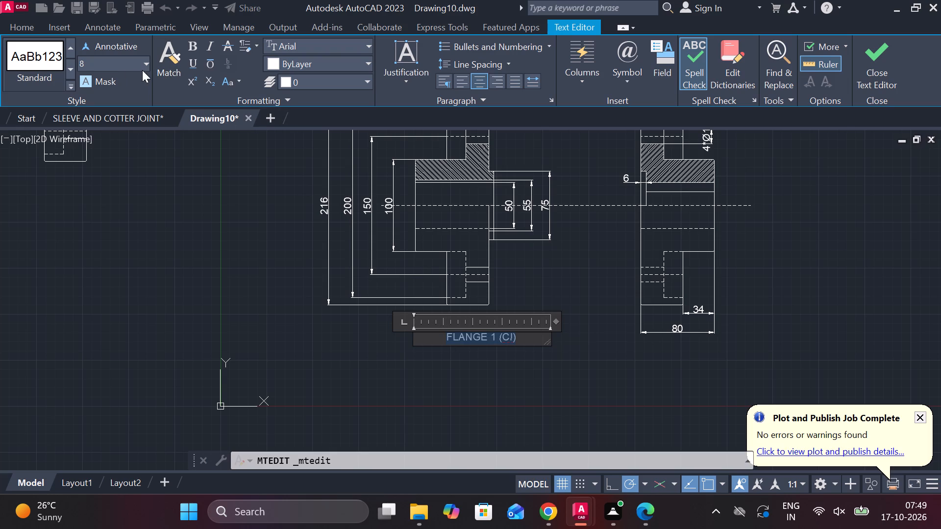
left_click(126, 62)
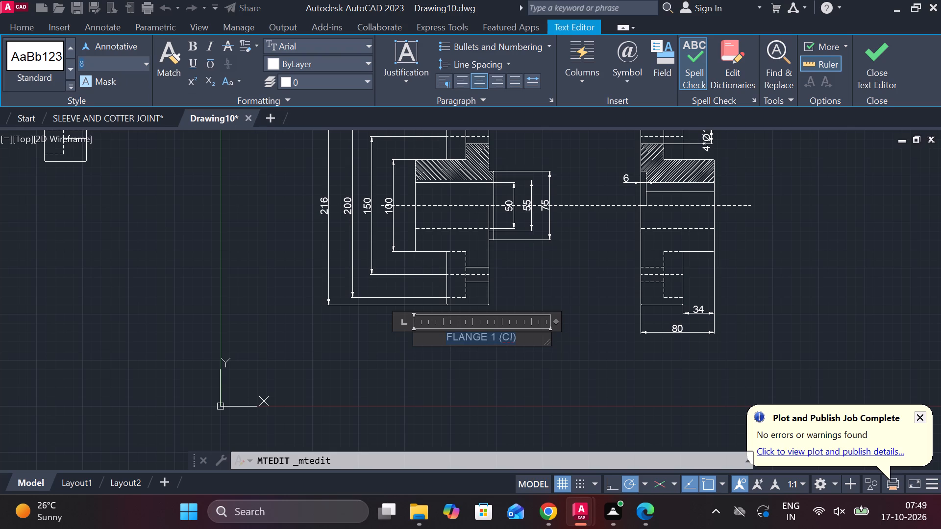
left_click(145, 64)
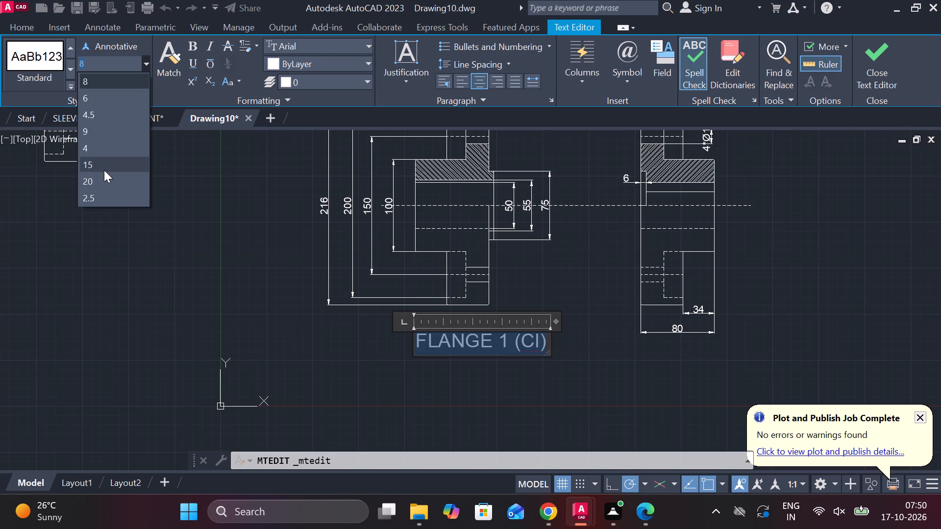
left_click(103, 162)
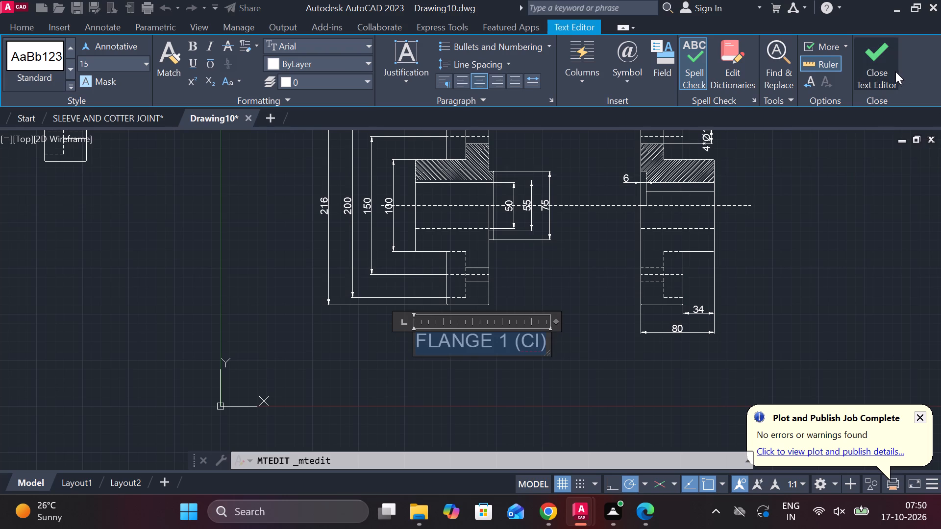
left_click(895, 72)
Move the FLANGE 1 (CI) label slightly up and to the left, closer beneath its flange.
scroll(542, 283, "down", 1)
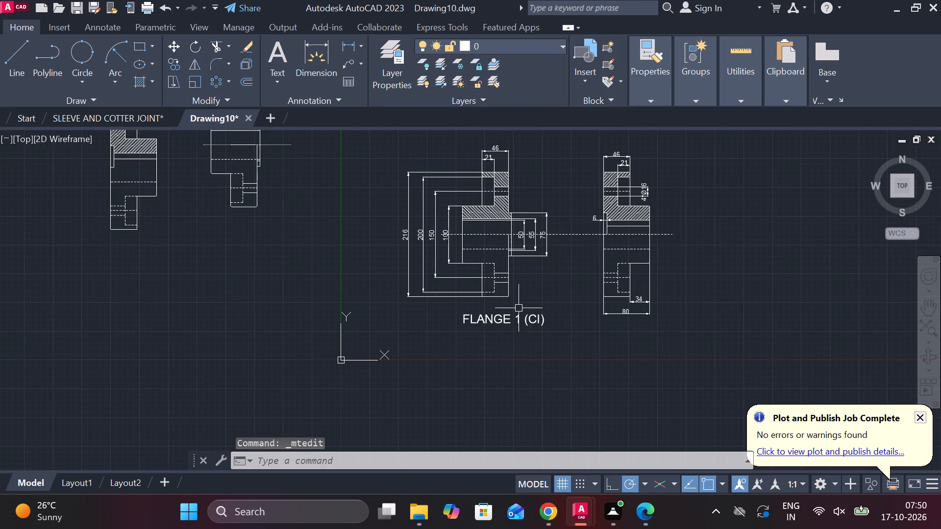
scroll(518, 309, "up", 1)
middle_click_drag(525, 311, 534, 313)
left_click(505, 325)
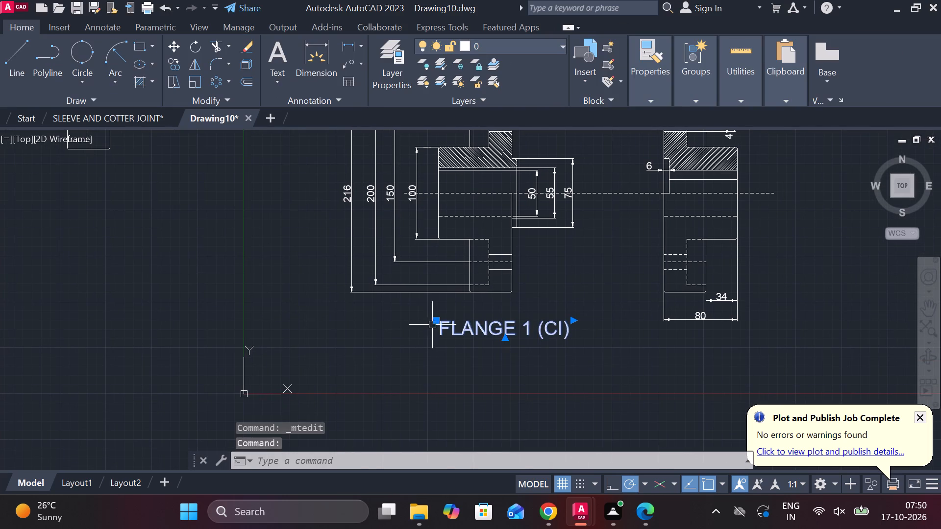
left_click(436, 321)
left_click(424, 313)
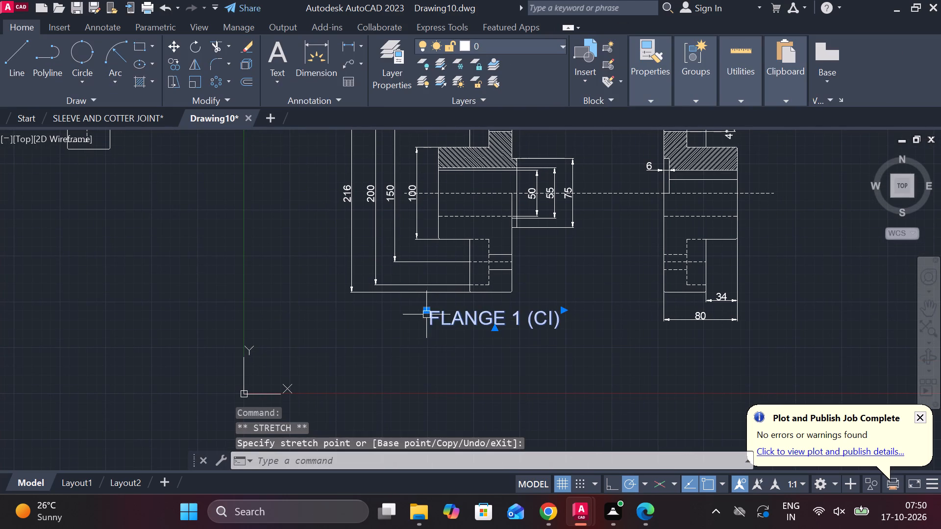
Copy the FLANGE 1 (CI) label and paste the copy just below the other flange's 80 dimension.
key("ctrl+c")
middle_click_drag(544, 343, 535, 343)
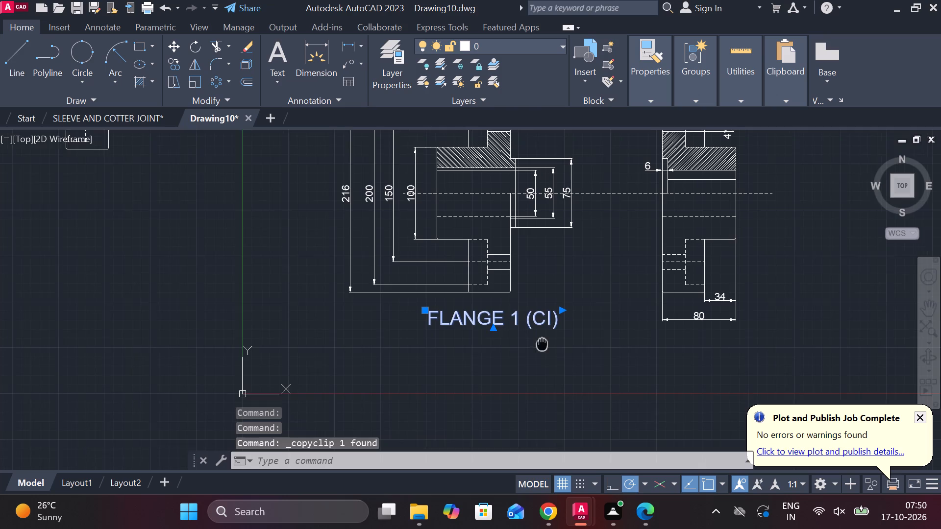
middle_click_drag(535, 343, 439, 349)
key("ctrl+v")
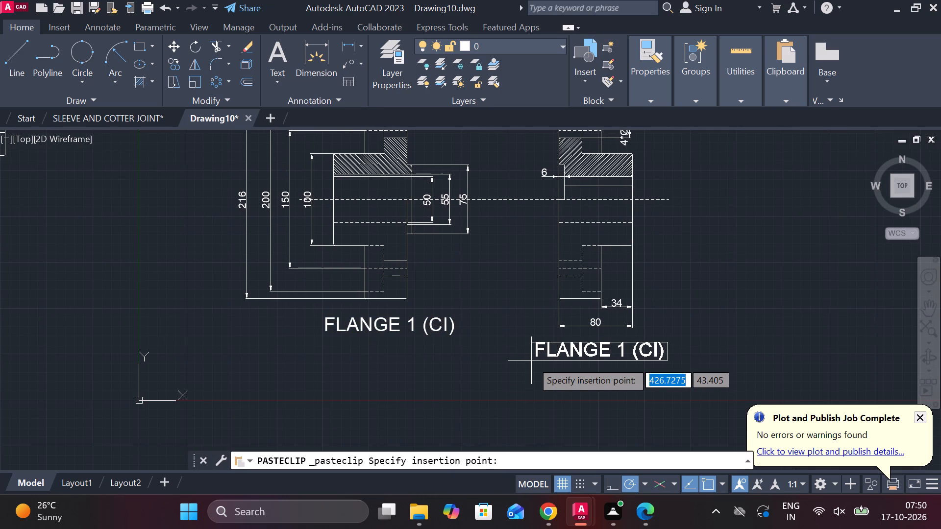
left_click(531, 361)
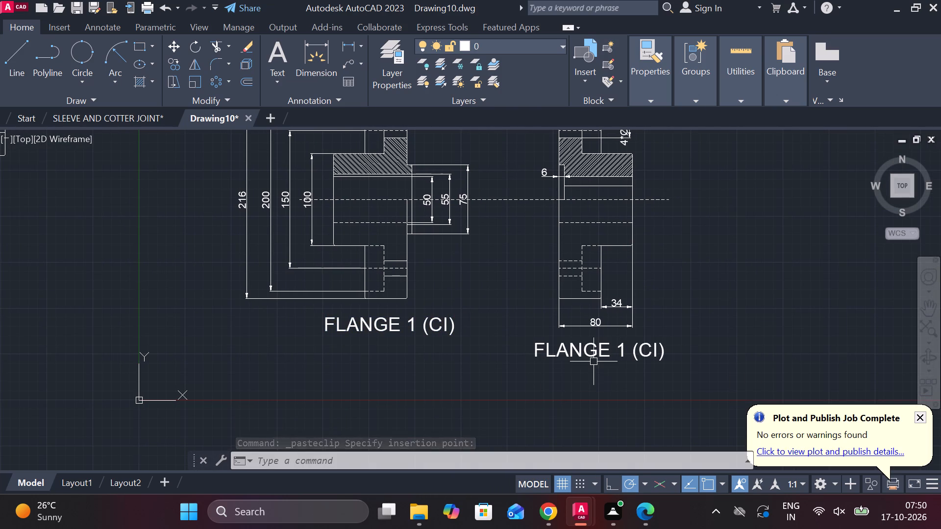
scroll(594, 361, "down", 1)
scroll(594, 361, "up", 1)
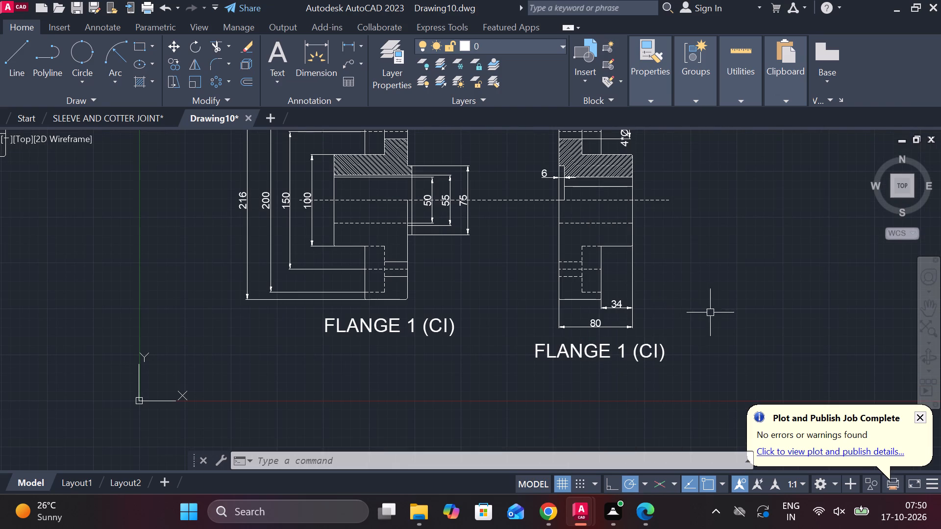
Move the original FLANGE 1 (CI) label down and slightly left, leaving room for dimensions beneath its flange.
left_click(423, 331)
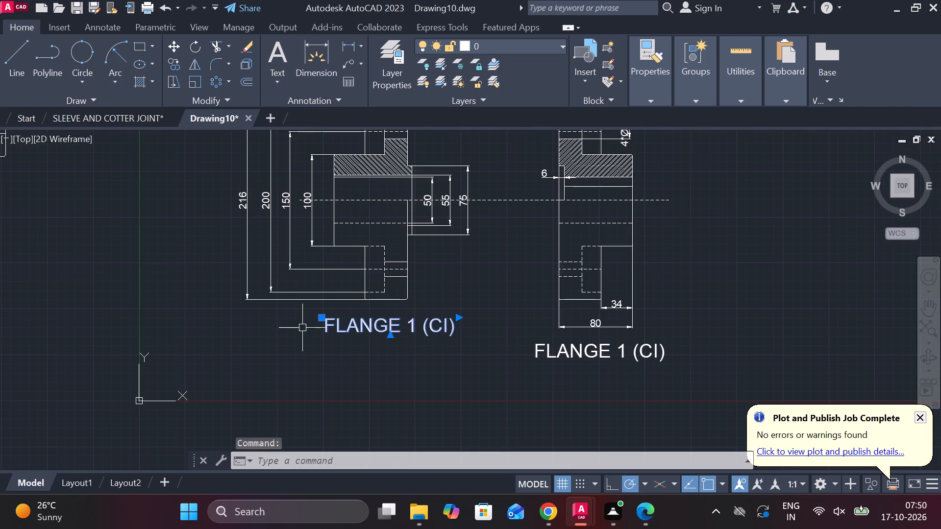
left_click(321, 320)
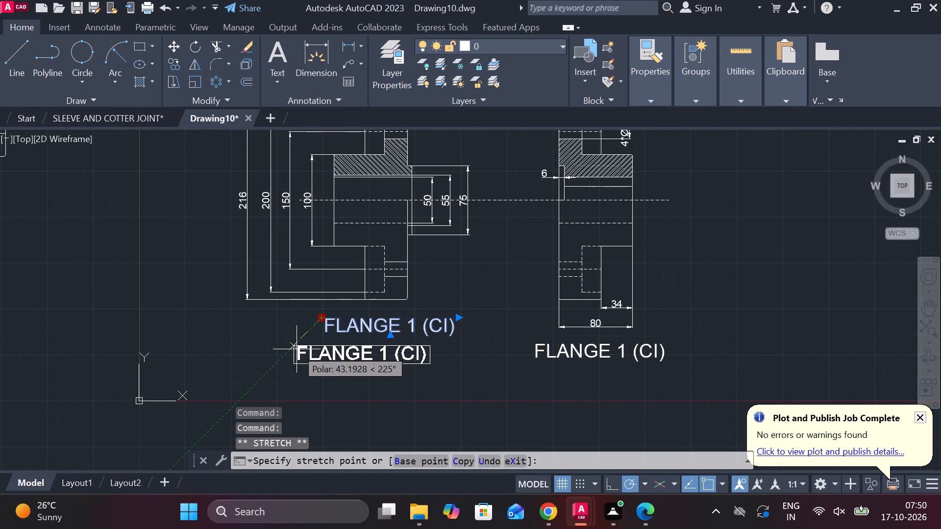
left_click(296, 353)
key("Escape")
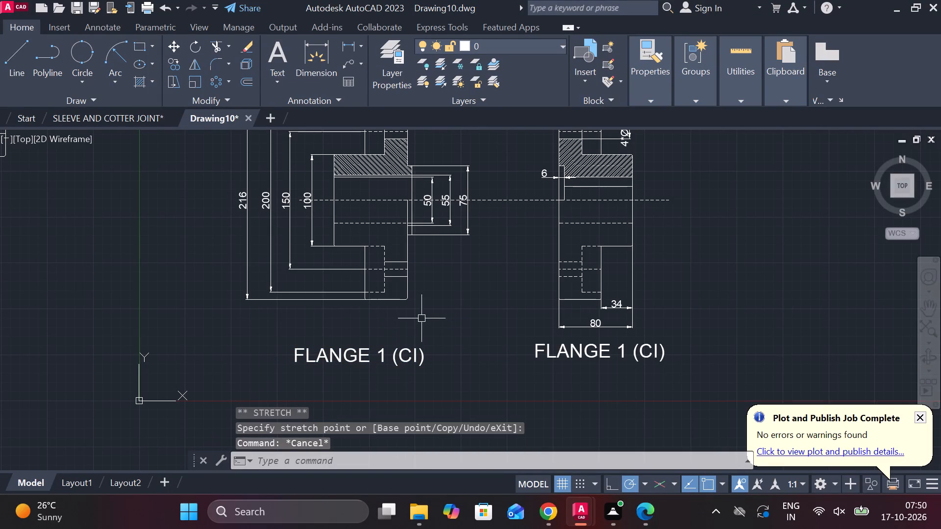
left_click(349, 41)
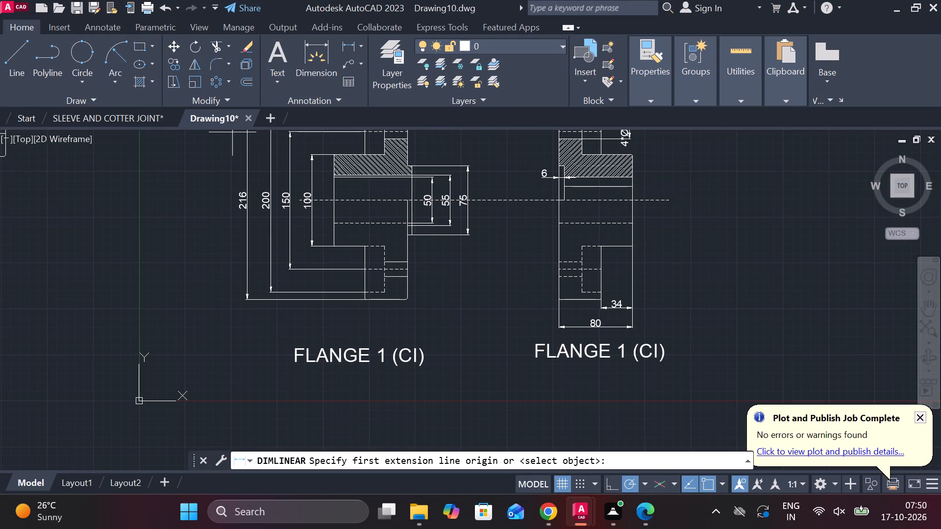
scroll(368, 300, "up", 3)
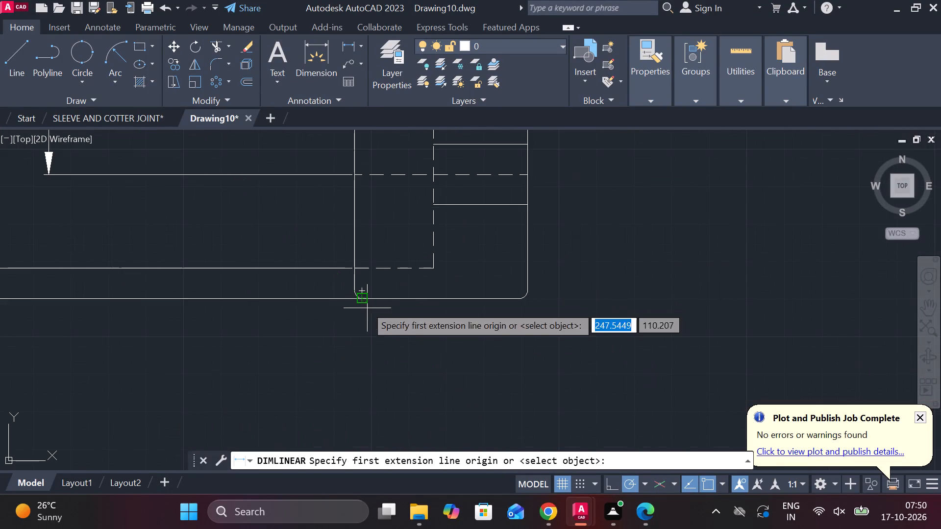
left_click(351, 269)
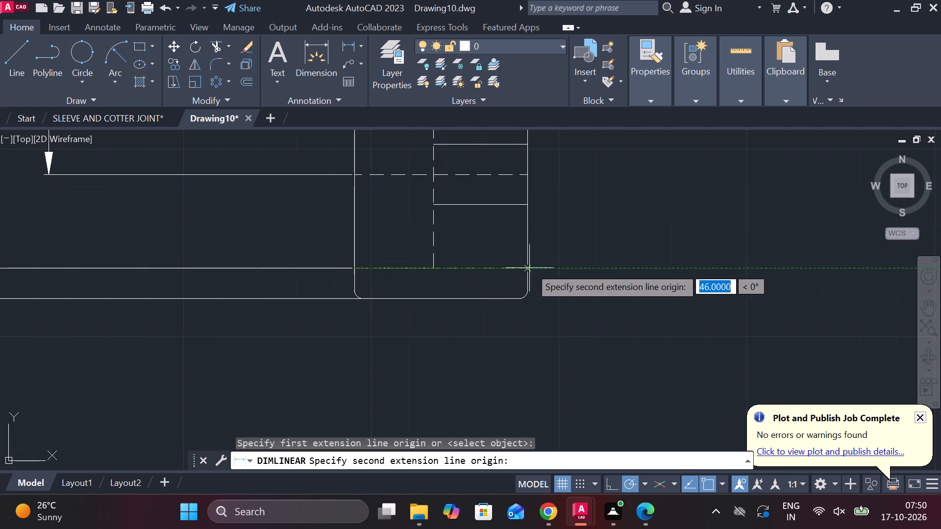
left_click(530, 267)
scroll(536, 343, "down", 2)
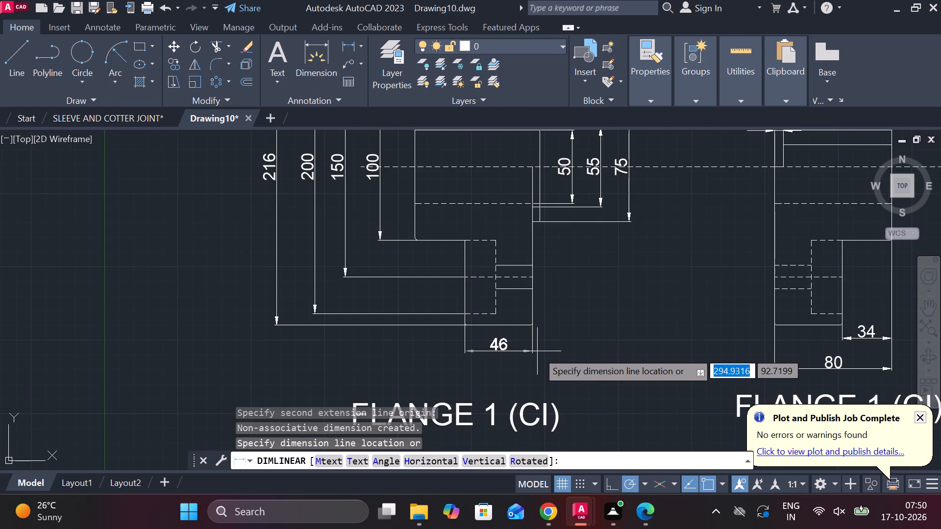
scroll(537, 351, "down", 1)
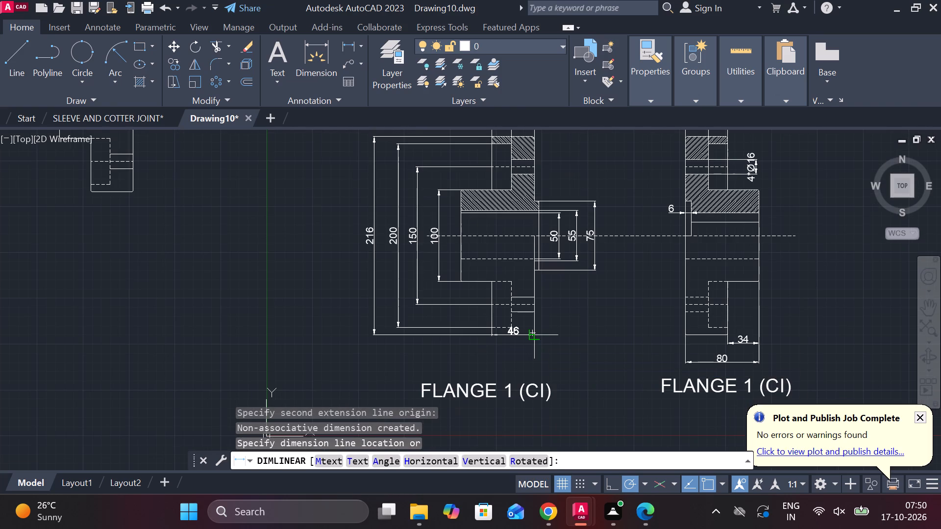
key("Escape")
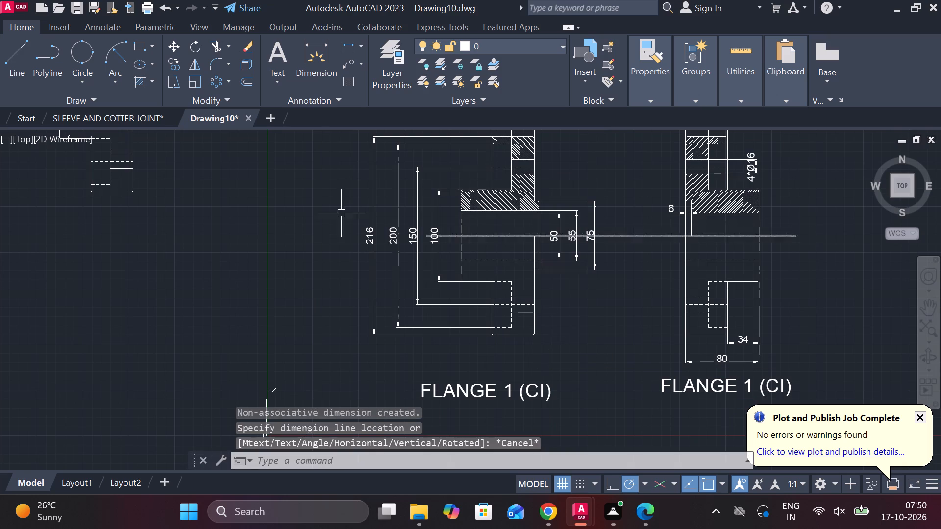
Add a linear dimension below flange 1 from the hub's outer end to the flange face, level with the other flange's 80 dimension.
left_click(344, 44)
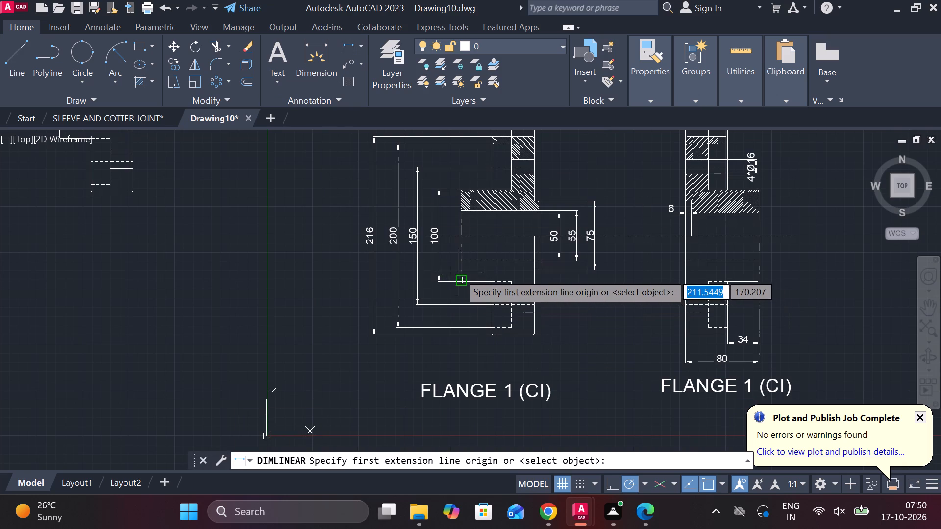
left_click(458, 281)
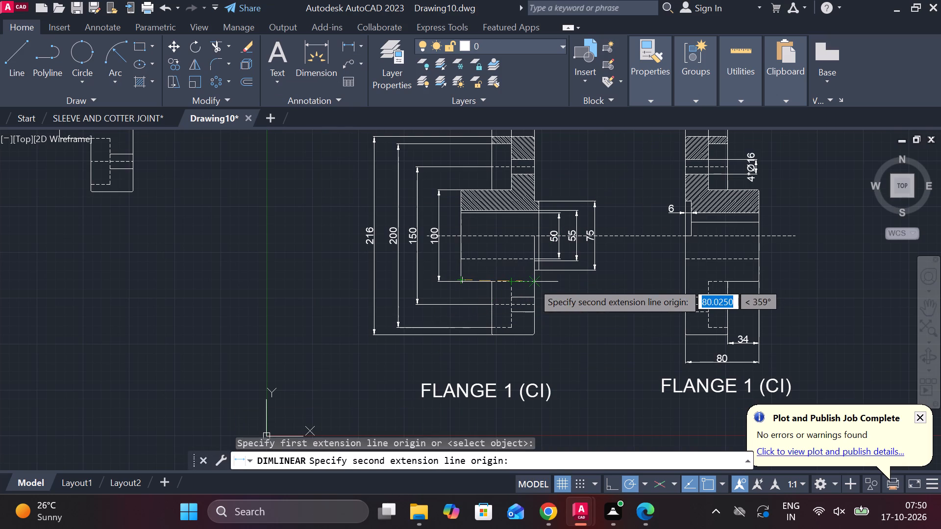
left_click(532, 282)
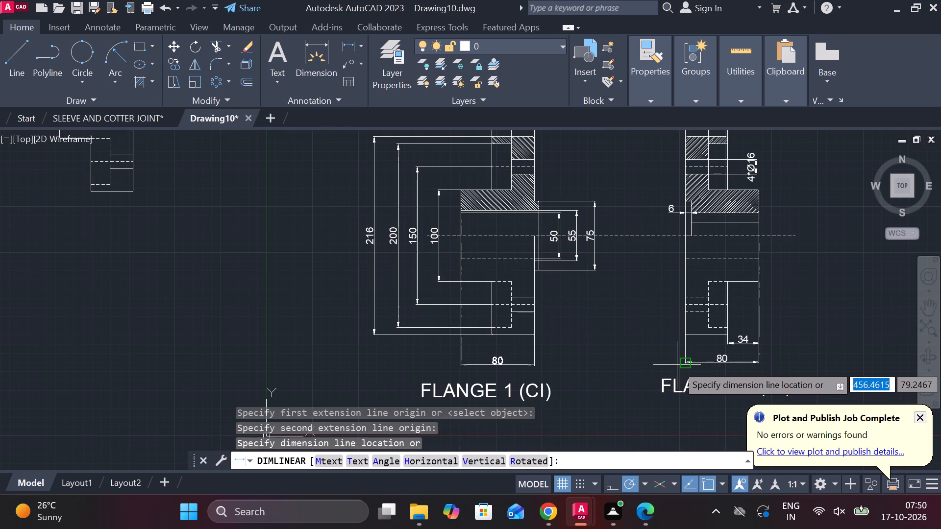
left_click(686, 363)
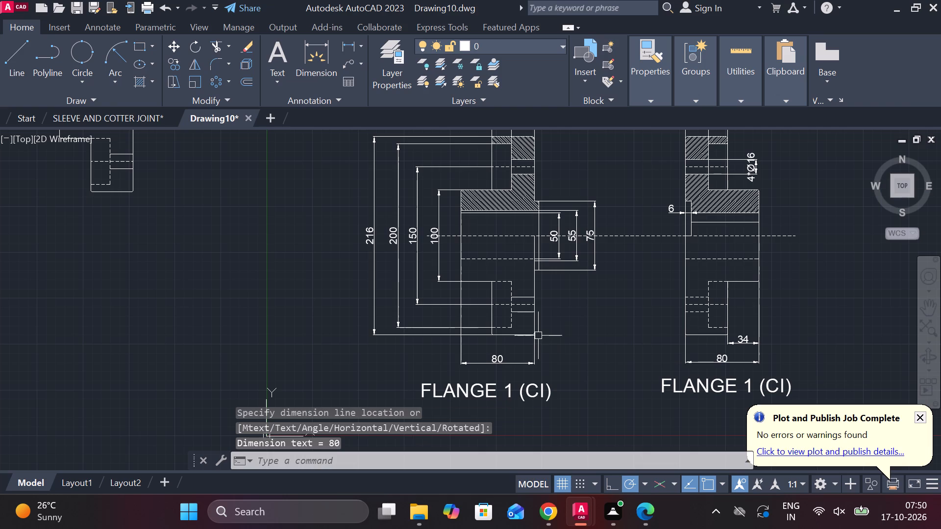
Add a linear dimension for flange 1's hub projection beyond the rim, level with the other flange's 34 dimension.
key("space")
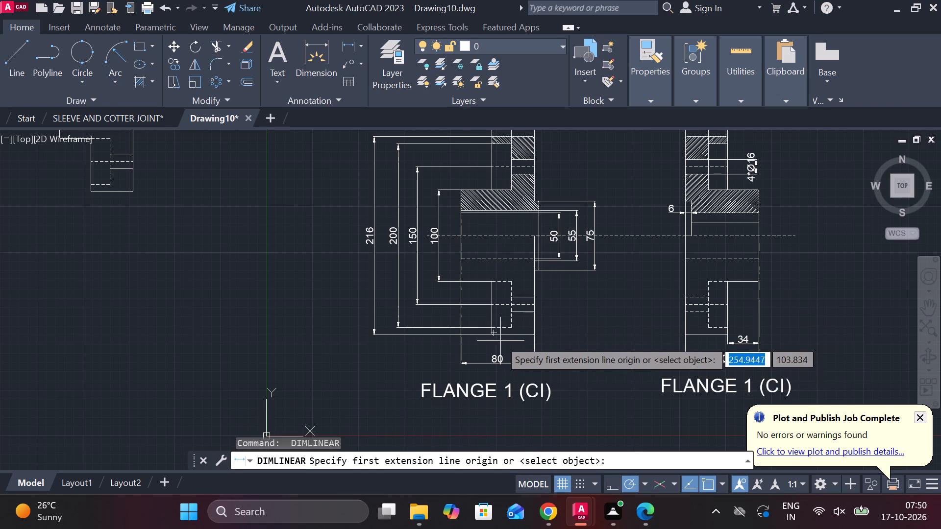
scroll(493, 338, "up", 1)
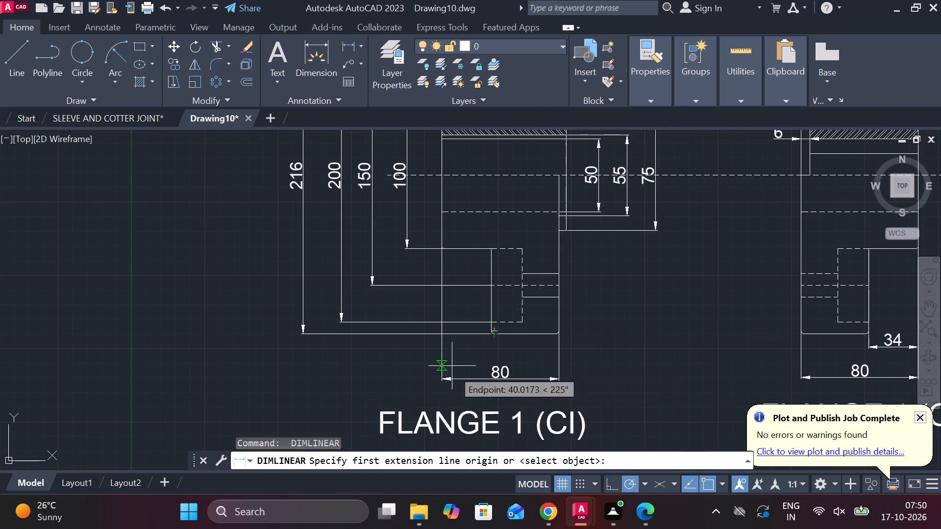
left_click(437, 333)
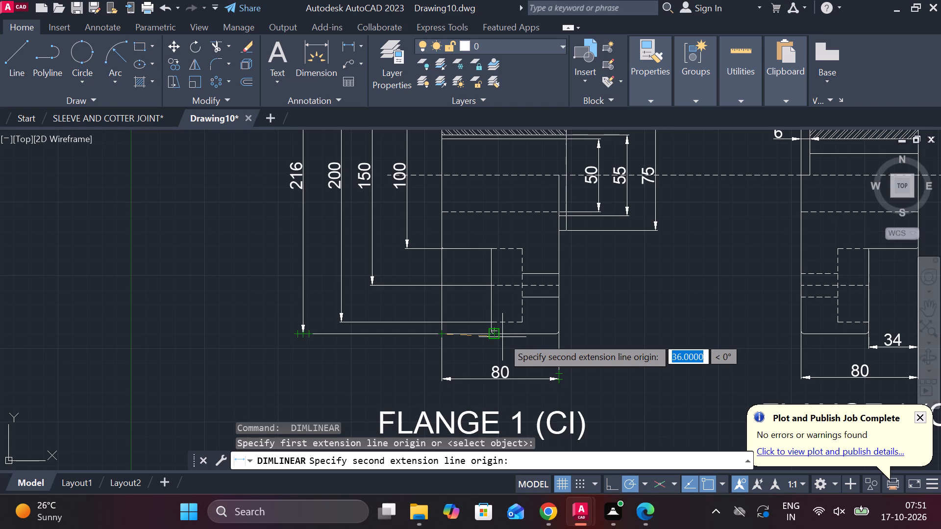
scroll(498, 337, "up", 2)
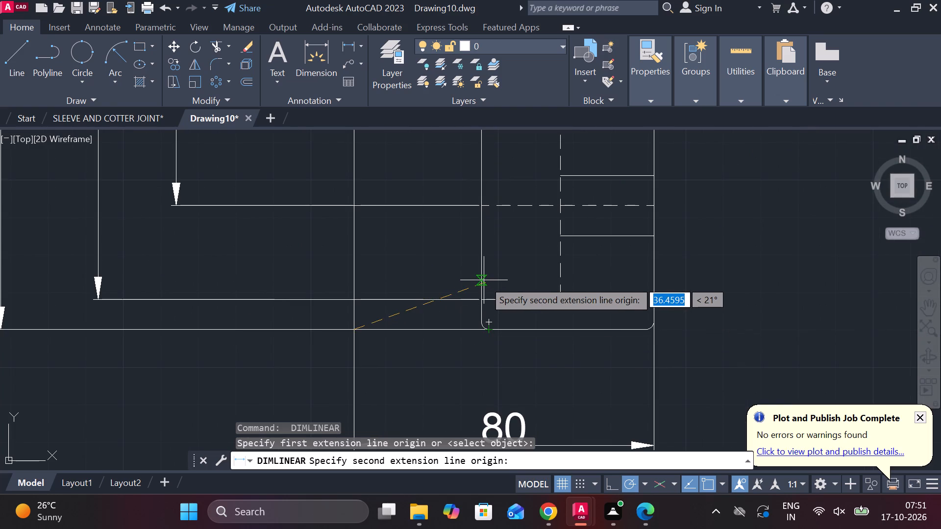
left_click(484, 280)
middle_click_drag(465, 358, 489, 307)
scroll(489, 309, "down", 2)
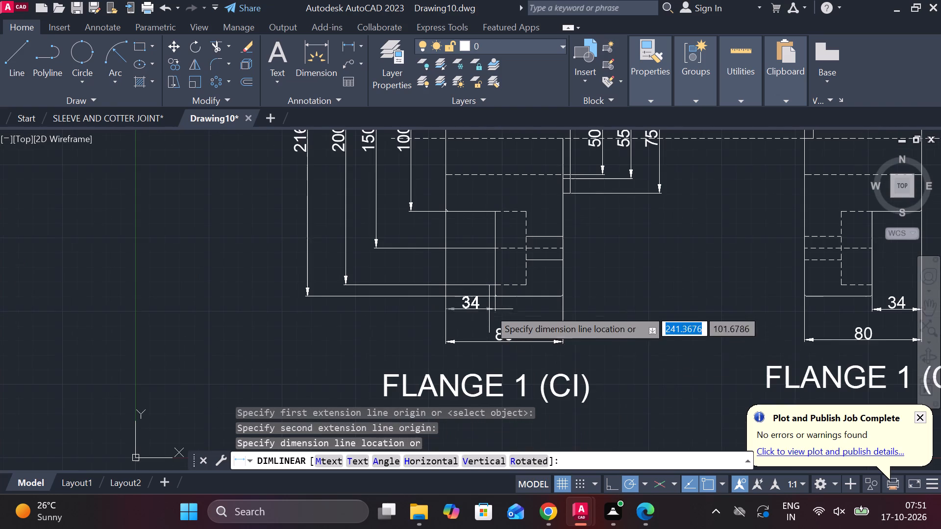
middle_click_drag(733, 332, 544, 363)
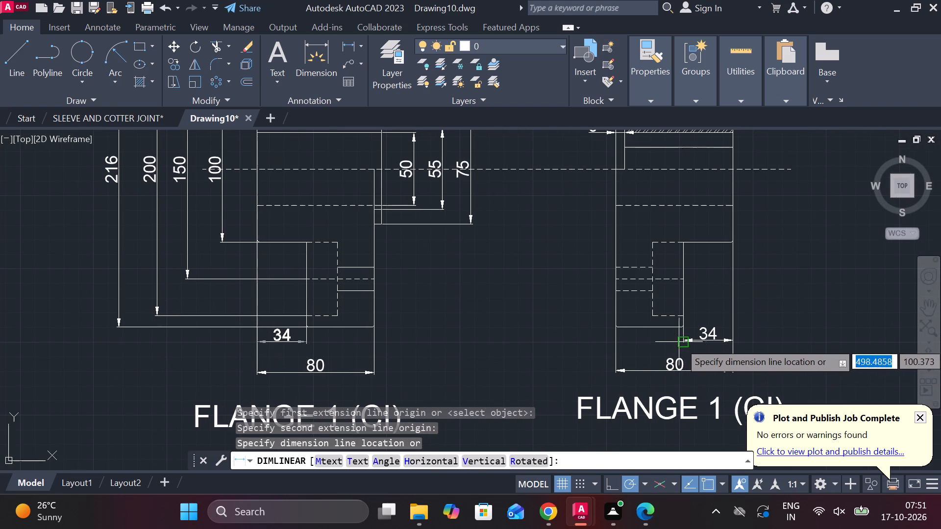
left_click(685, 342)
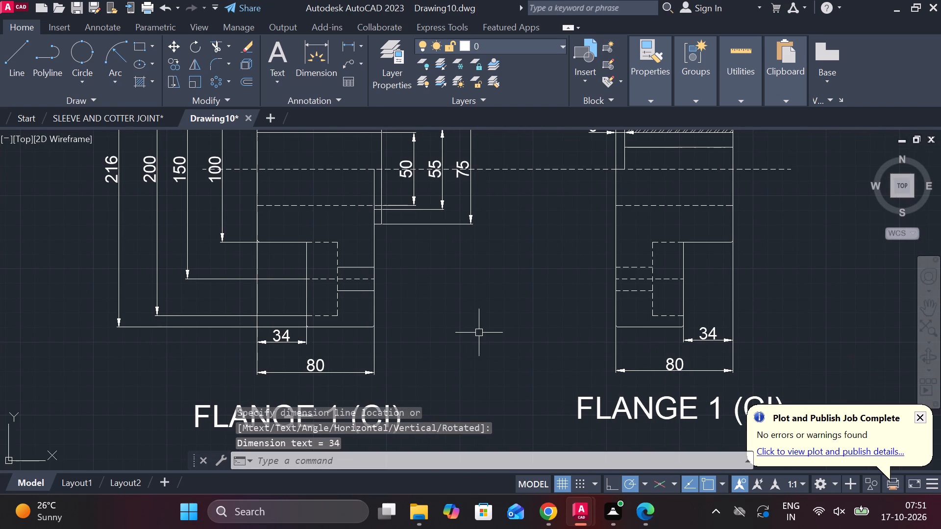
Move the copied label slightly down and right, level with the FLANGE 1 (CI) label and centred beneath its flange.
scroll(362, 353, "down", 1)
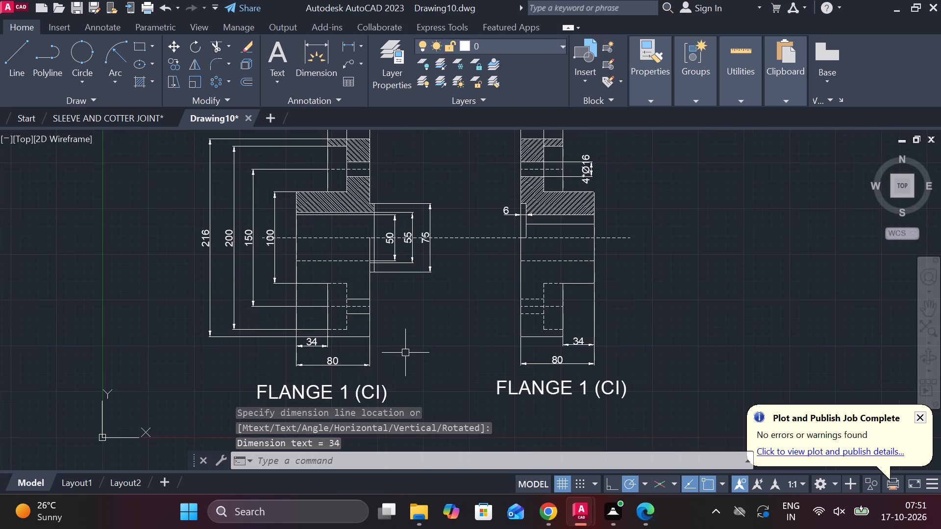
middle_click_drag(405, 353, 487, 313)
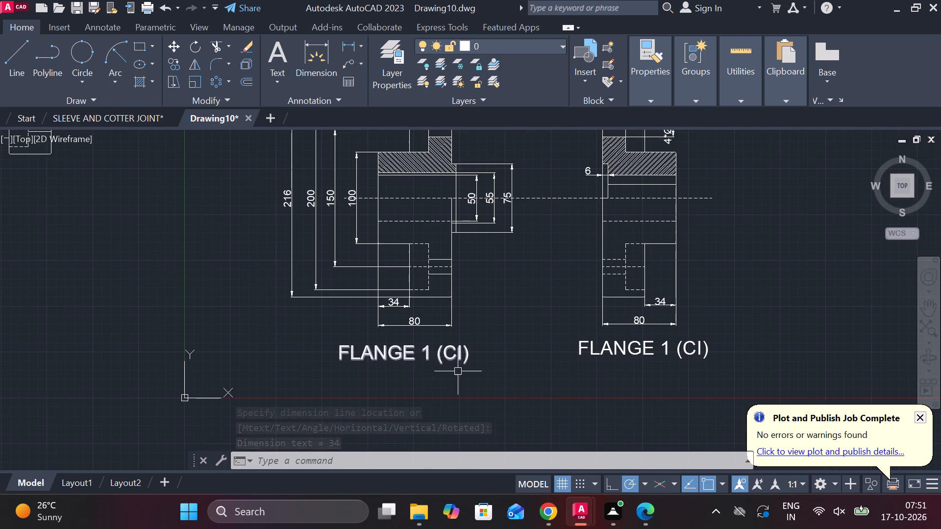
left_click(621, 349)
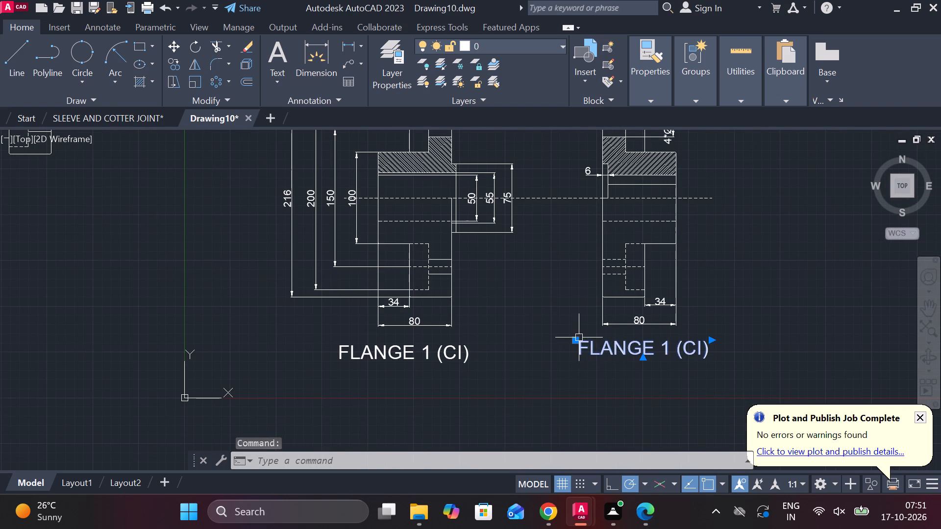
left_click(575, 337)
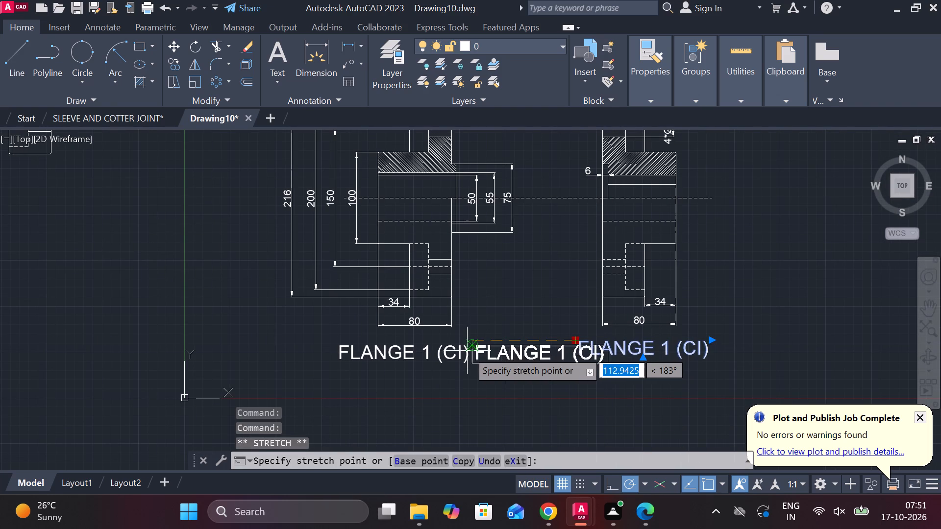
left_click(590, 349)
key("Escape")
Change the copied label beneath the second flange to read FLANGE 2 (CI).
scroll(564, 392, "down", 1)
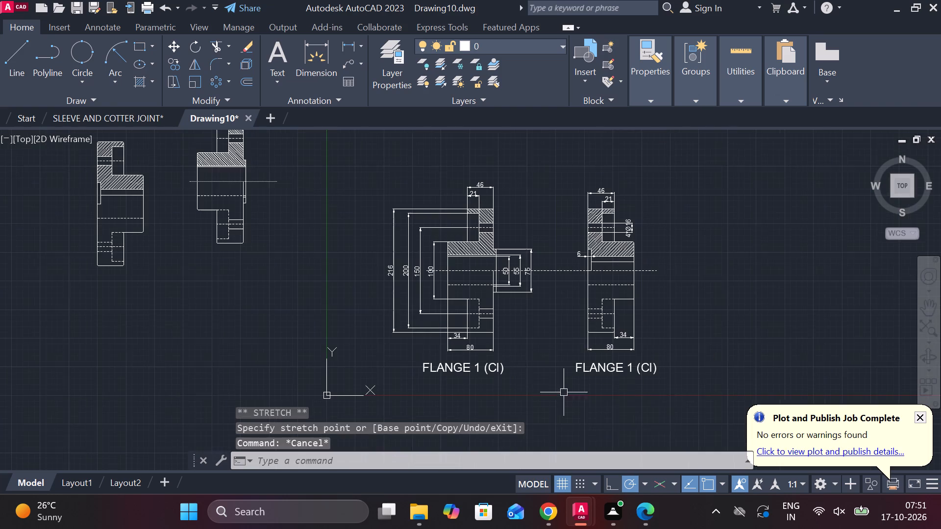
middle_click_drag(683, 393, 656, 390)
scroll(570, 361, "up", 2)
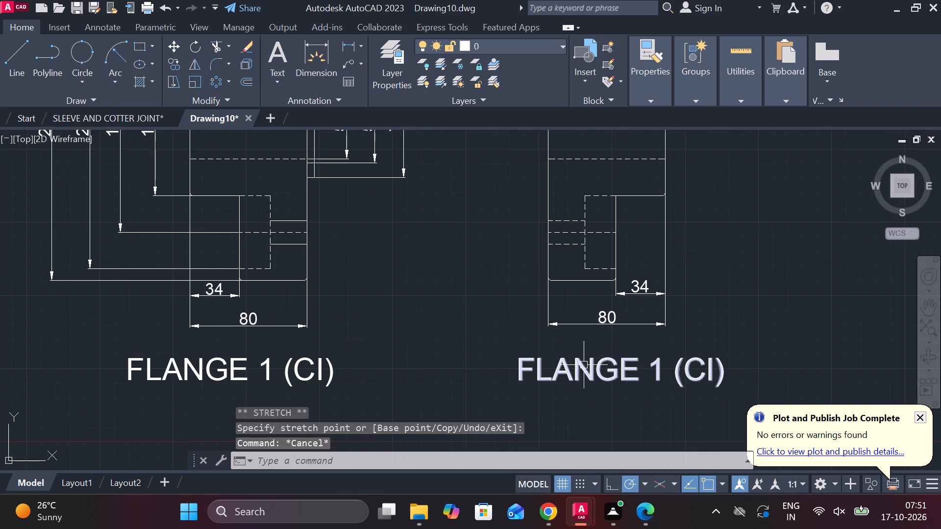
scroll(676, 376, "up", 2)
double_click(636, 354)
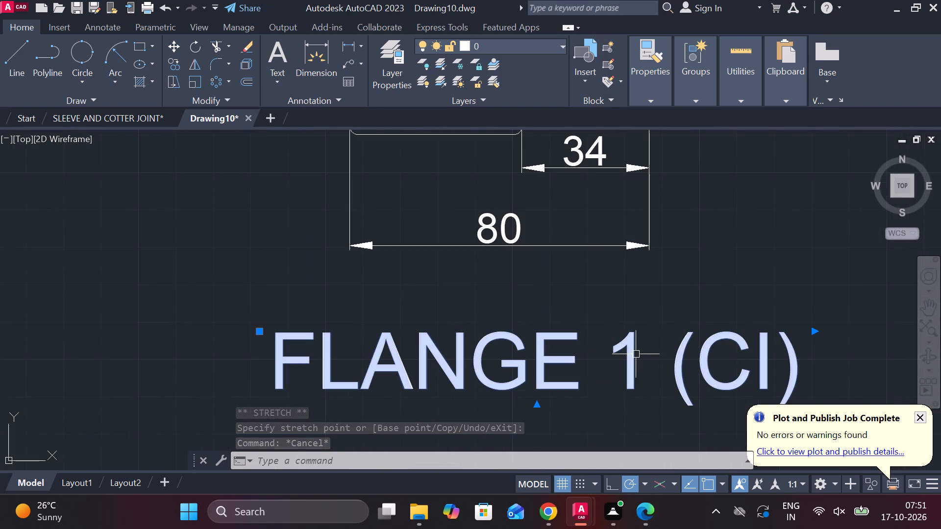
key("BackSpace")
key("2")
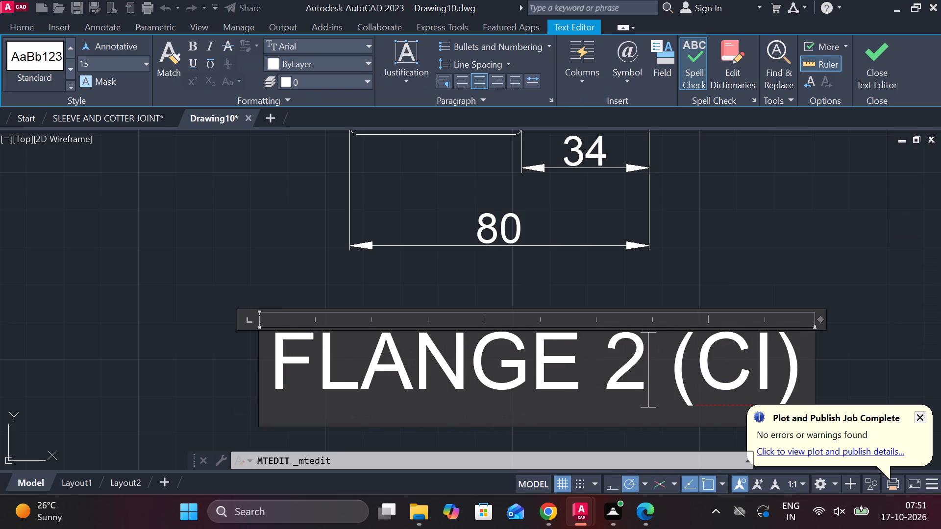
left_click(864, 50)
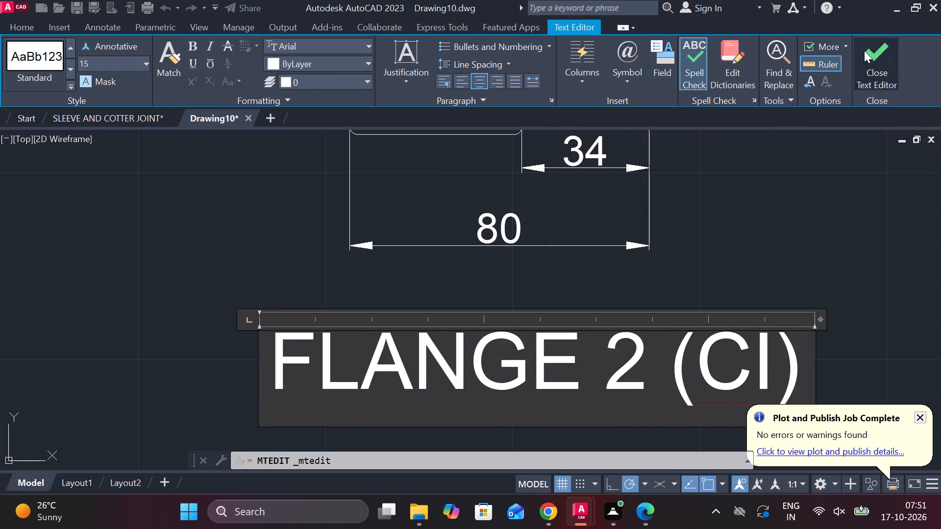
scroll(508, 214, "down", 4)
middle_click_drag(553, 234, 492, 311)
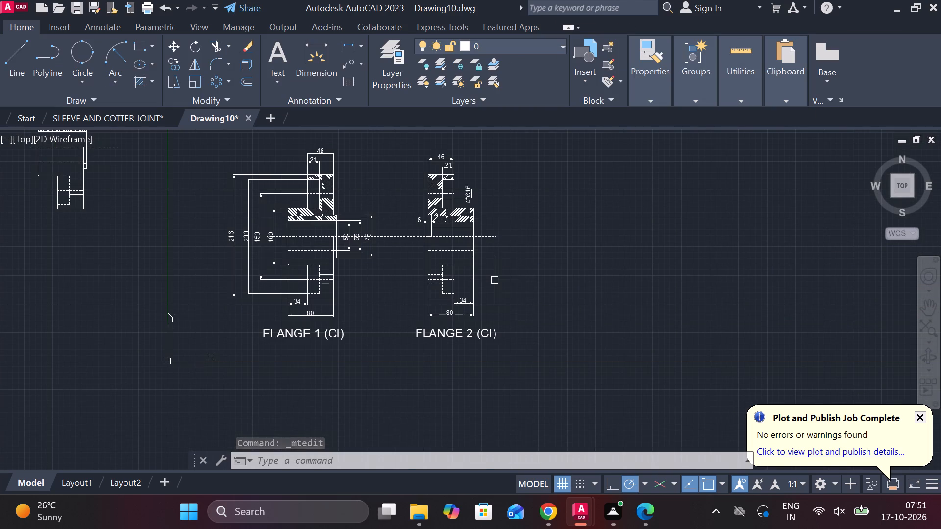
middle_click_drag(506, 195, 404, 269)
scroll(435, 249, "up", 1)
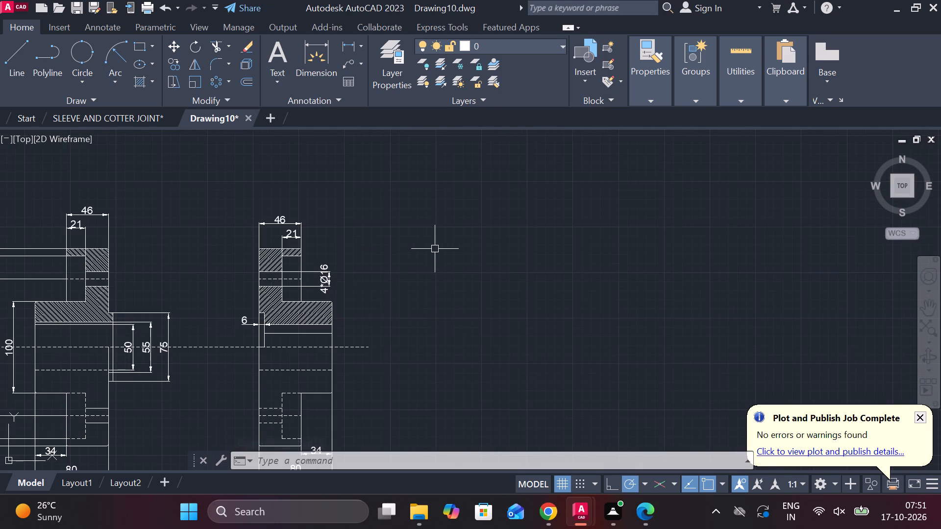
Draw a closed rectangle 16 wide and 10 high from lines in the empty area beside the second flange.
key("l")
key("Return")
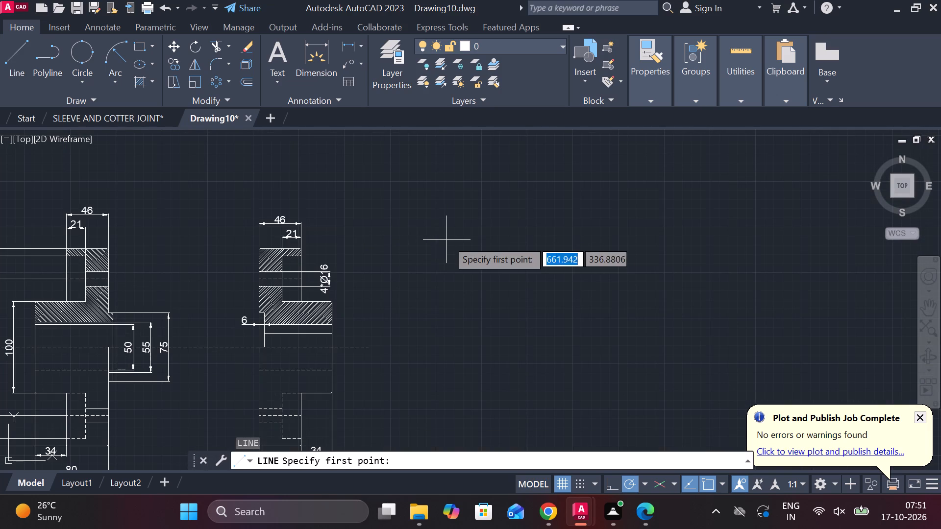
left_click(421, 238)
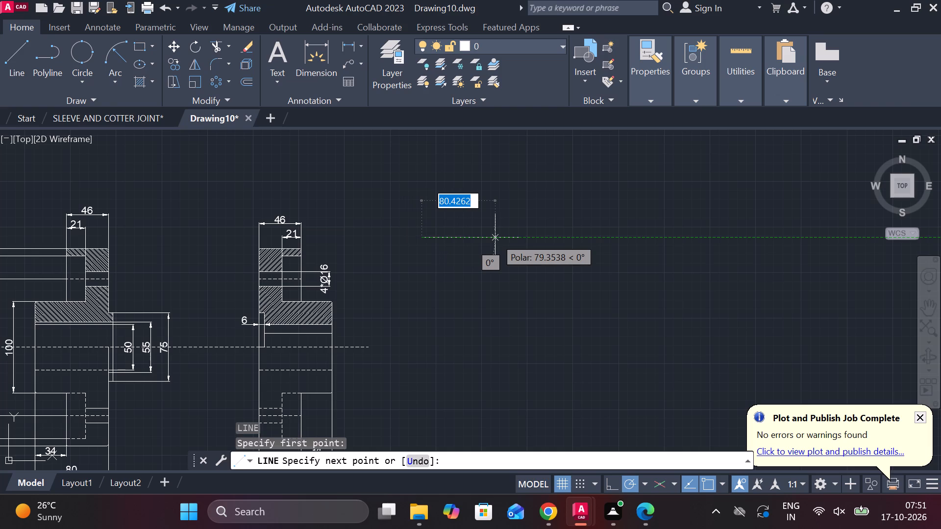
type("16")
key("space")
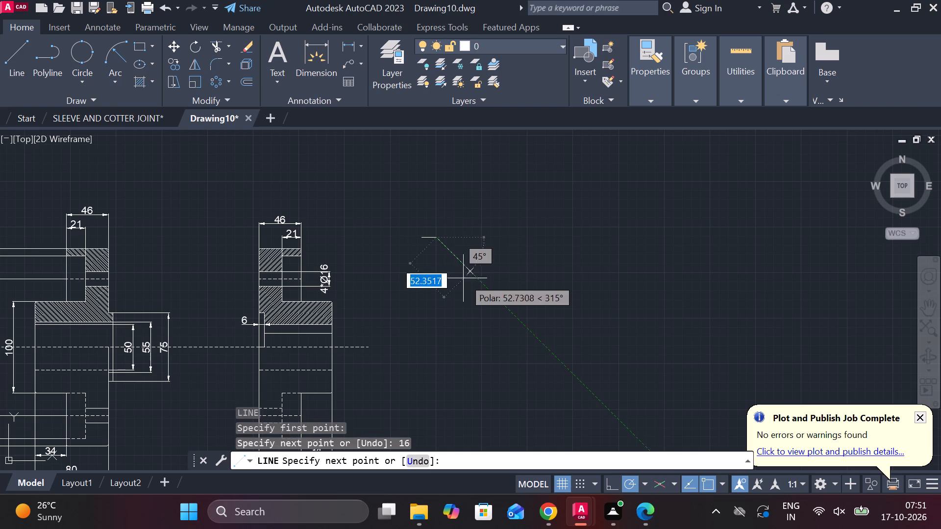
type("10")
key("space")
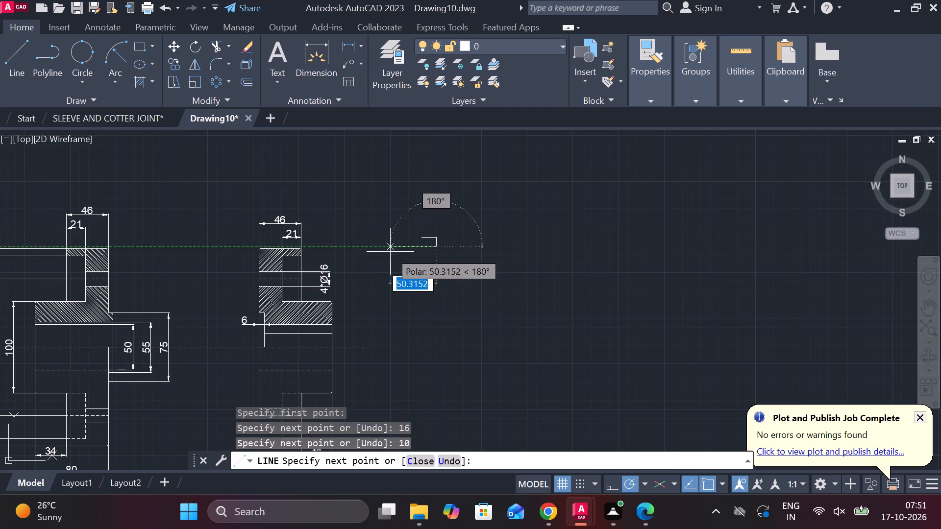
type("16")
key("space")
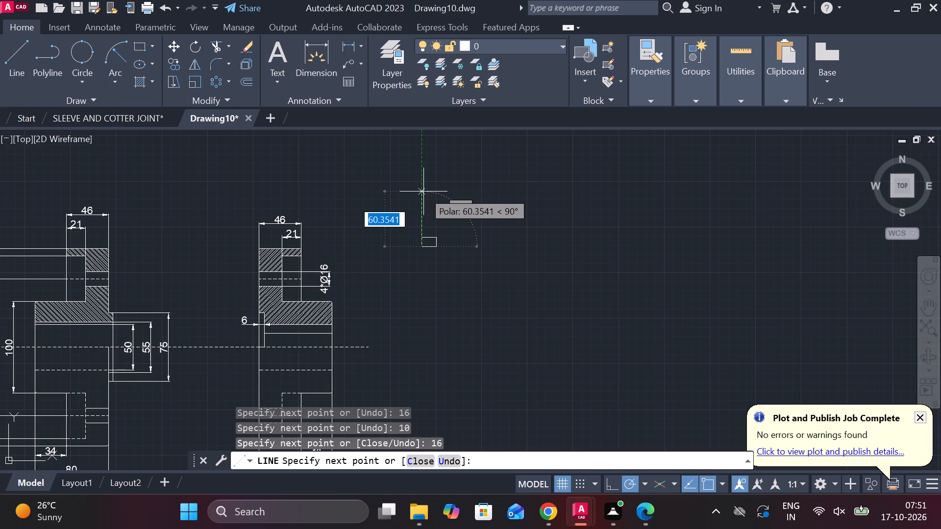
type("C")
key("space")
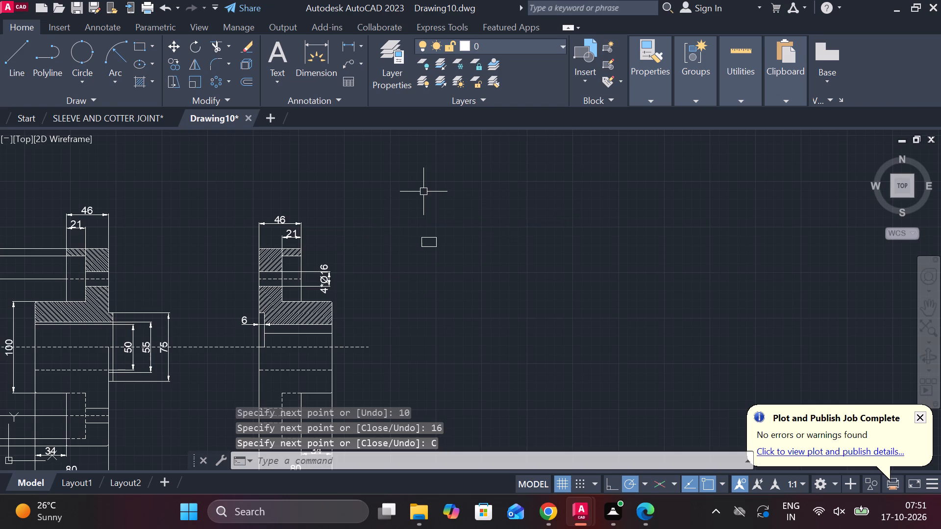
Draw a closed rectangle 90 long and 10 high from lines beside the small rectangle, with their top edges level.
scroll(447, 251, "up", 2)
middle_click_drag(447, 251, 374, 303)
key("l")
key("Return")
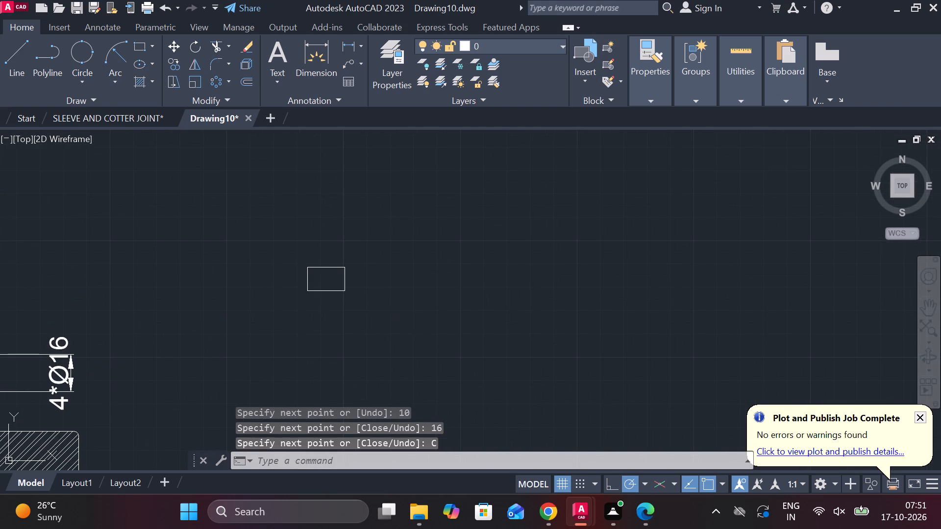
left_click(371, 268)
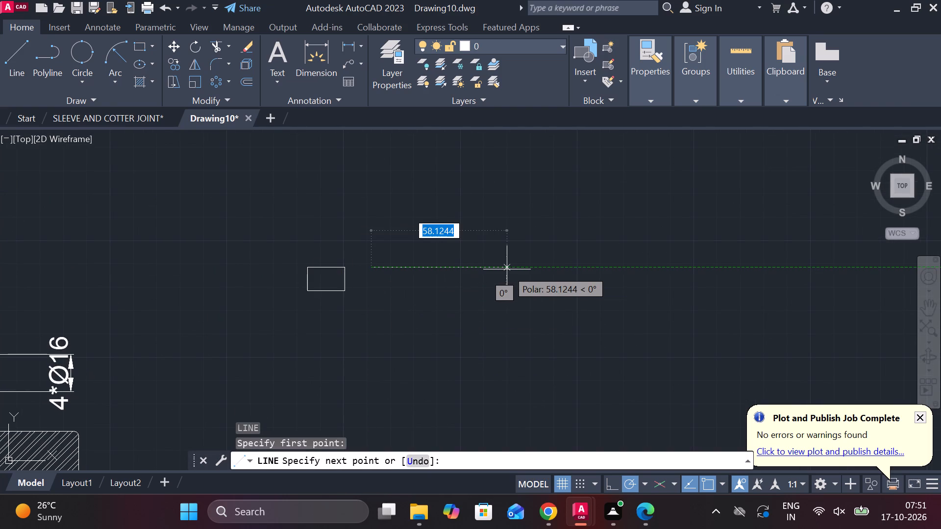
type("90")
key("Return")
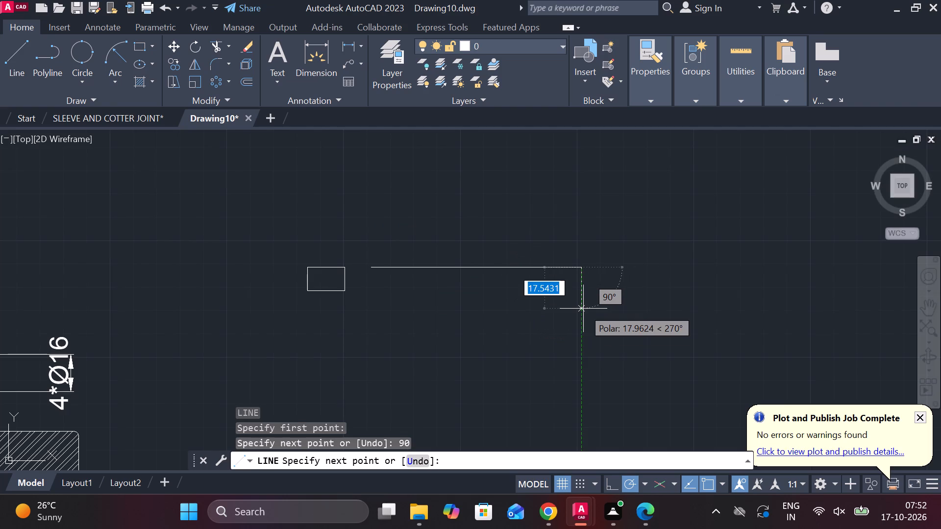
type("10")
key("space")
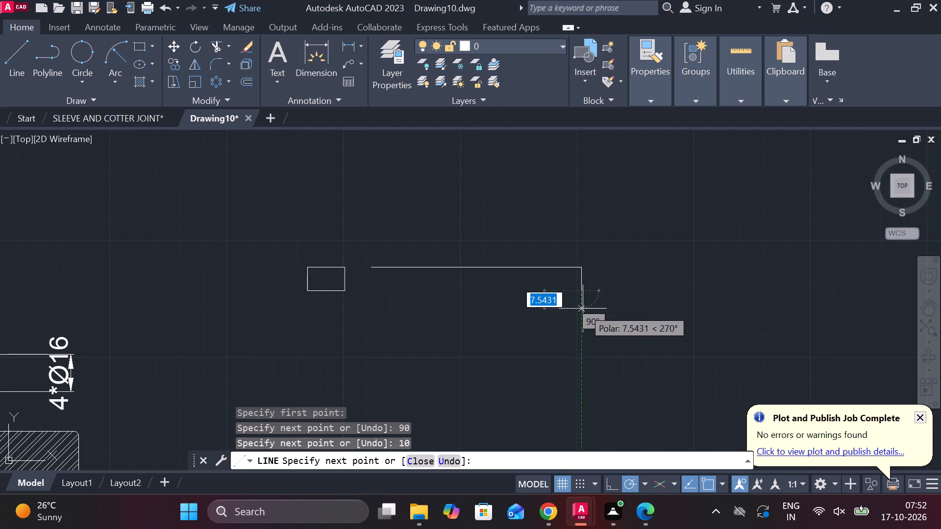
type("90")
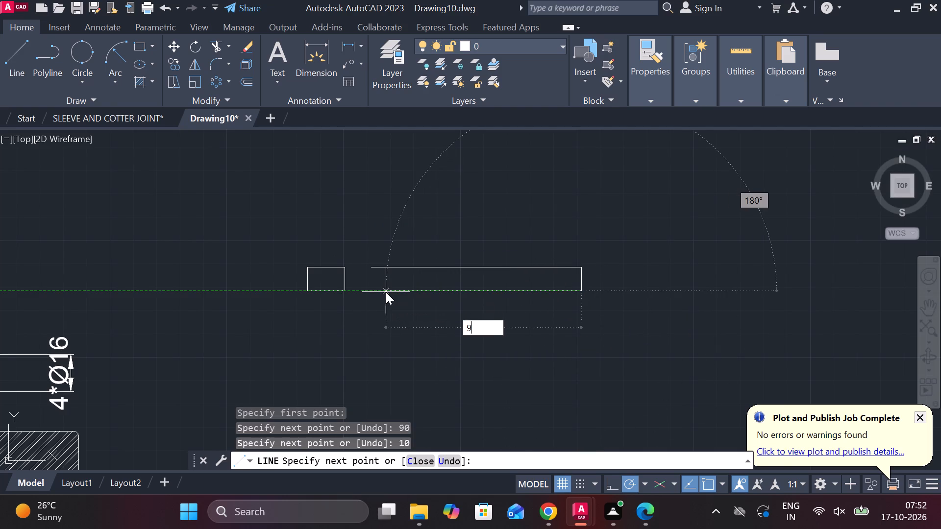
key("space")
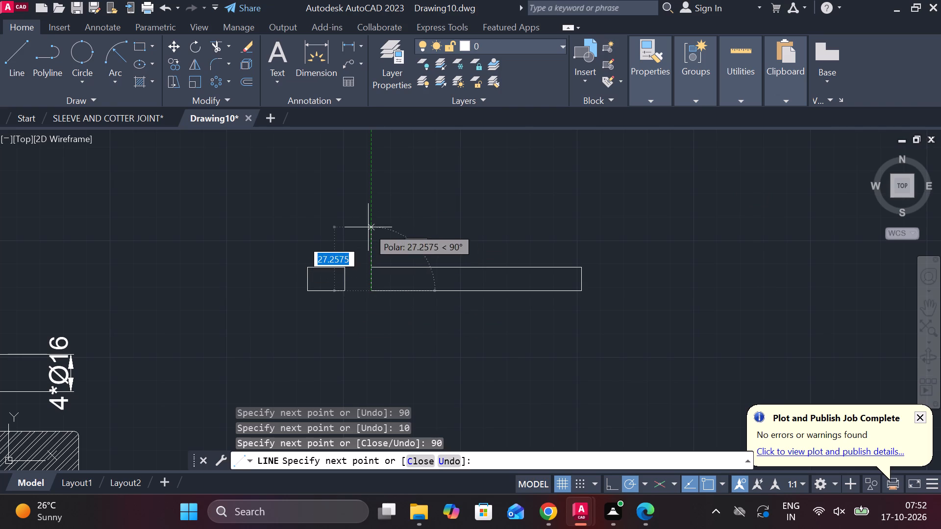
type("C")
key("space")
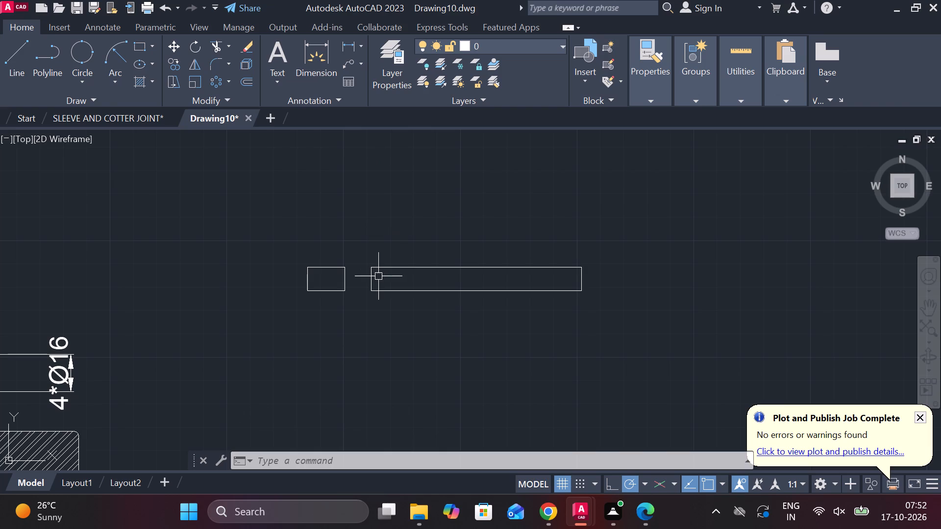
Erase the top edge and the left end edge of the 90-long rectangle.
left_click(389, 269)
type("E")
key("space")
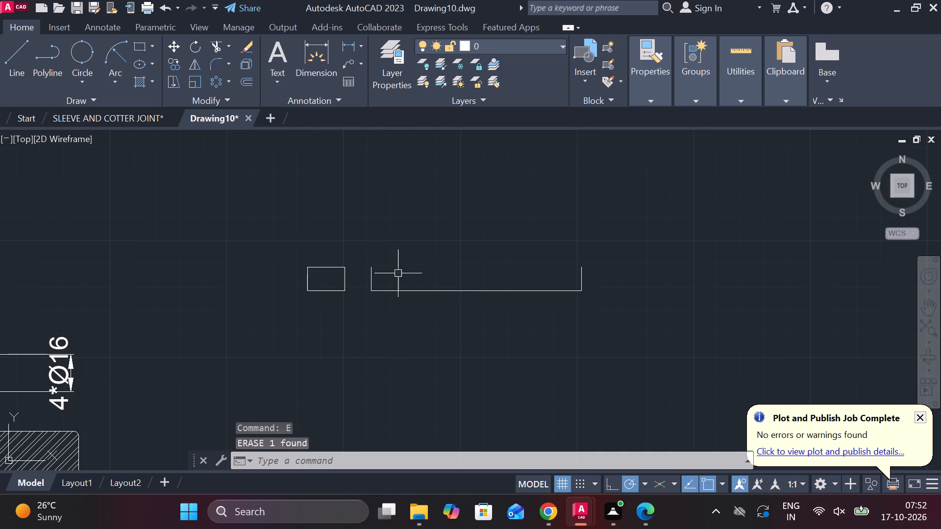
left_click(368, 276)
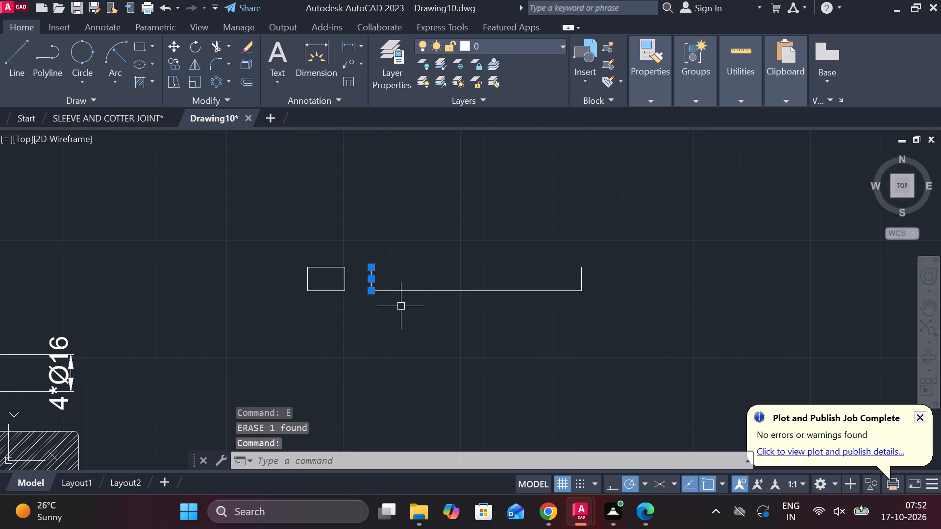
type("E")
key("space")
Draw a 9-high left end edge on the long bar and a sloping top line to the right end's upper corner.
key("l")
key("Return")
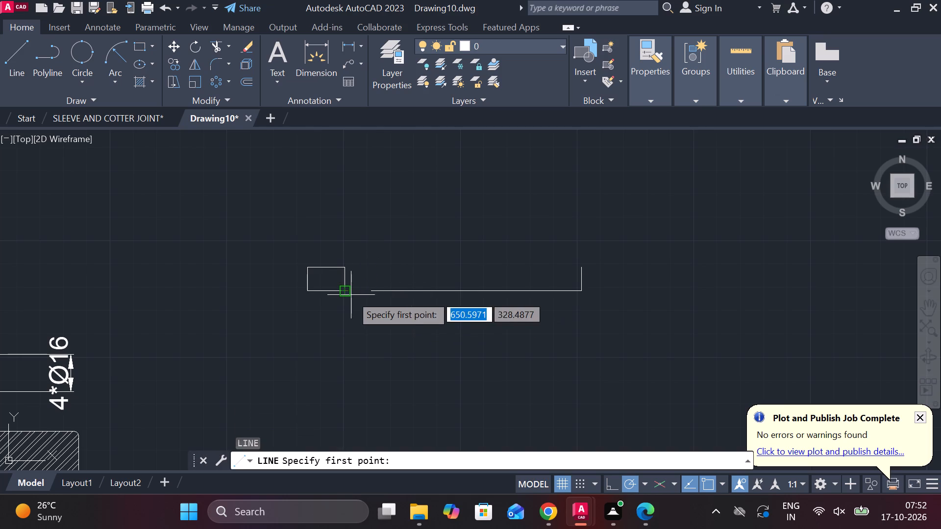
left_click(374, 294)
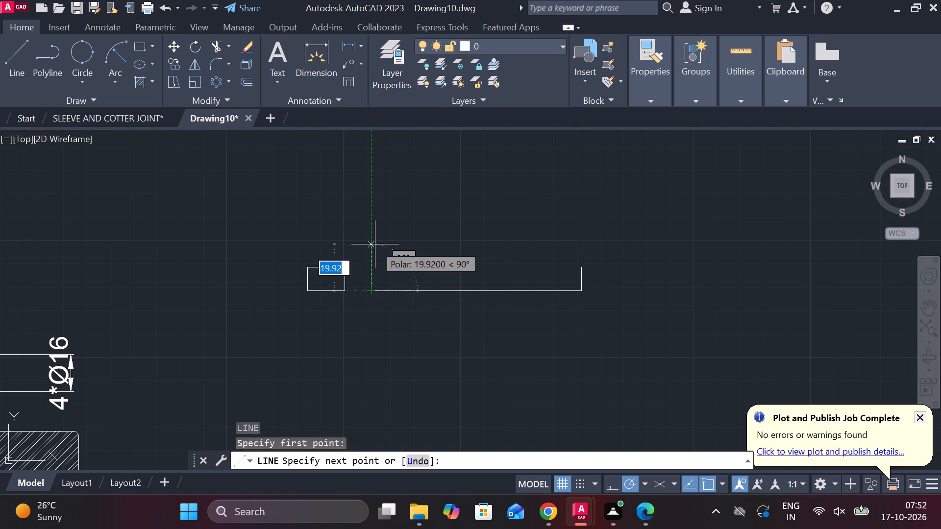
key("9")
key("Return")
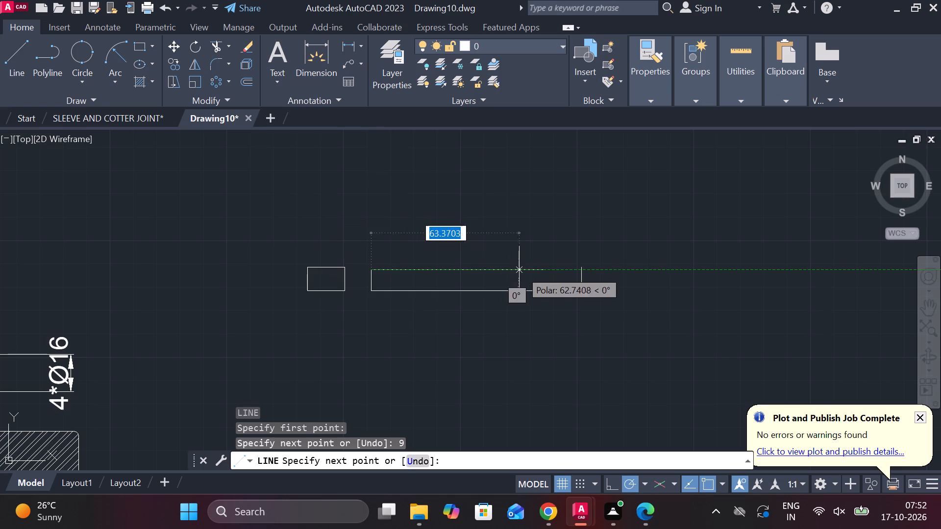
scroll(577, 272, "up", 2)
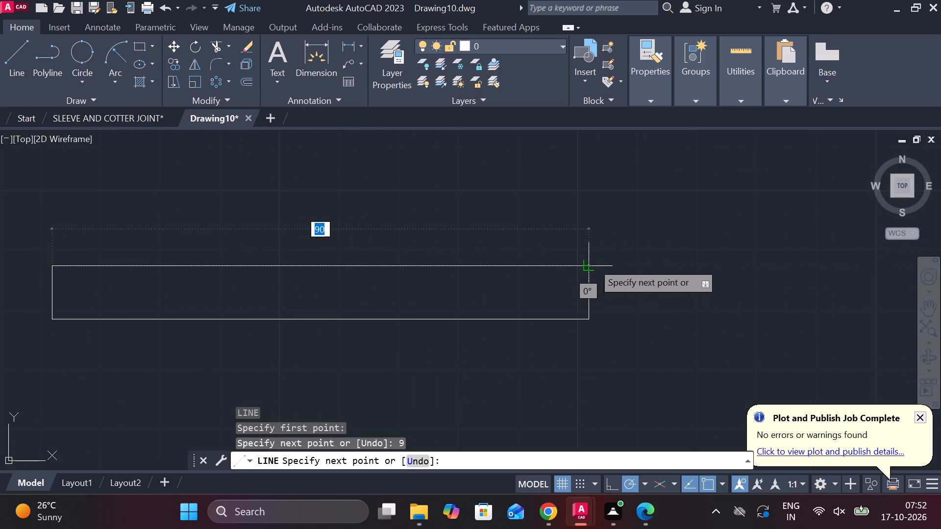
scroll(593, 258, "up", 3)
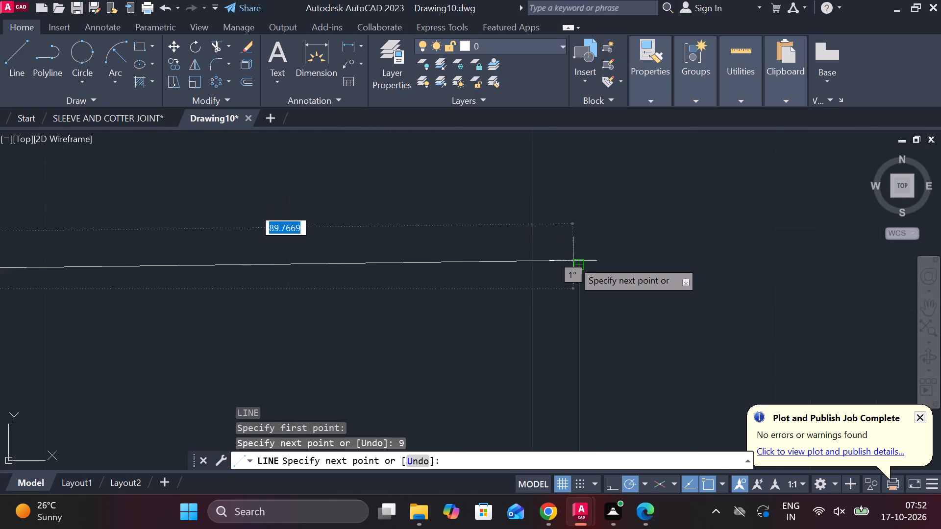
left_click(574, 262)
scroll(623, 248, "down", 2)
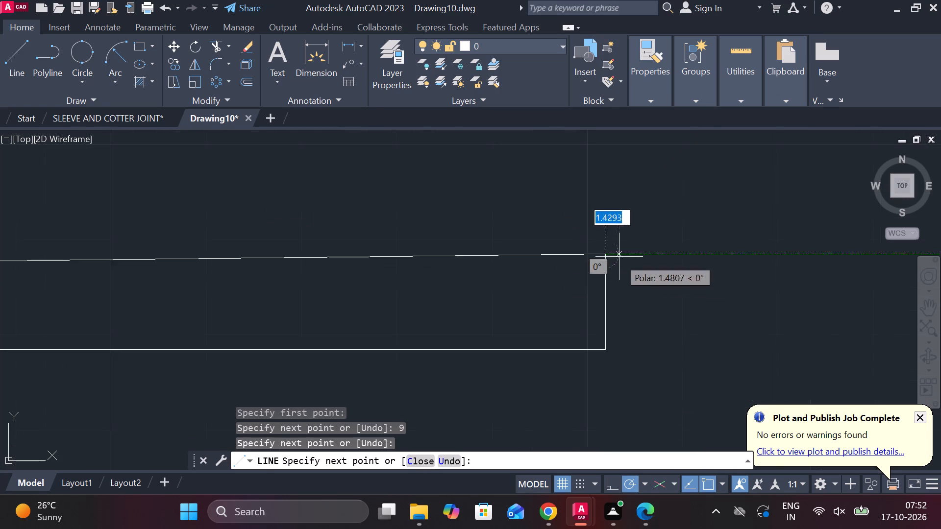
scroll(622, 267, "down", 2)
key("Escape")
Add a vertical linear dimension for the height of the tapered bar's right end, placed just outside it.
scroll(620, 323, "down", 1)
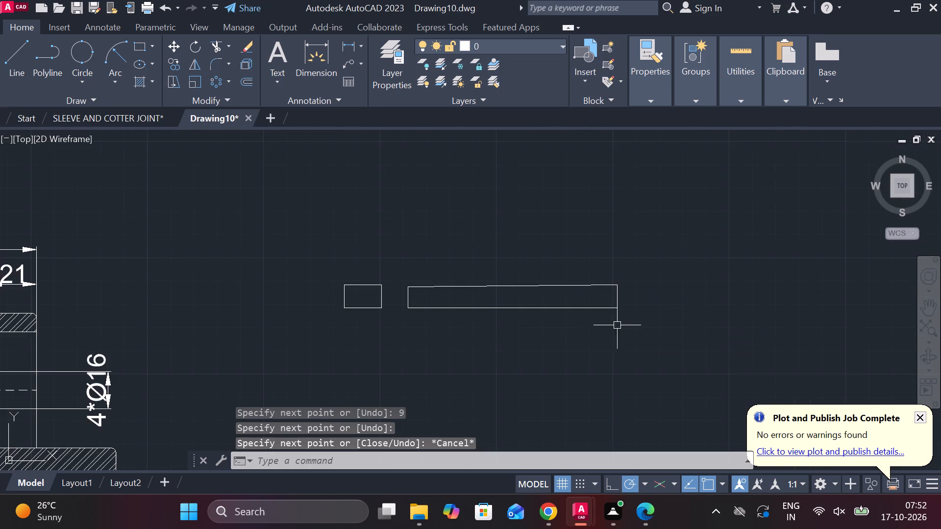
middle_click_drag(605, 327, 571, 345)
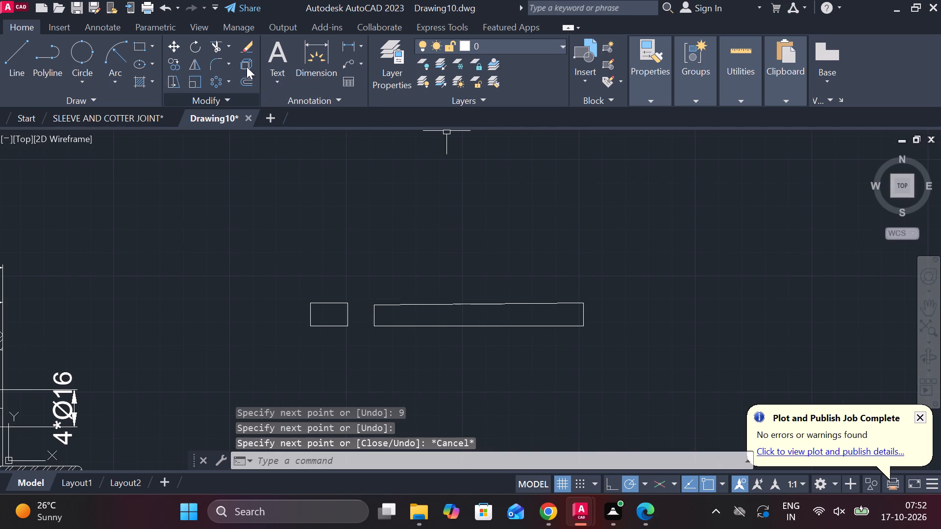
left_click(345, 51)
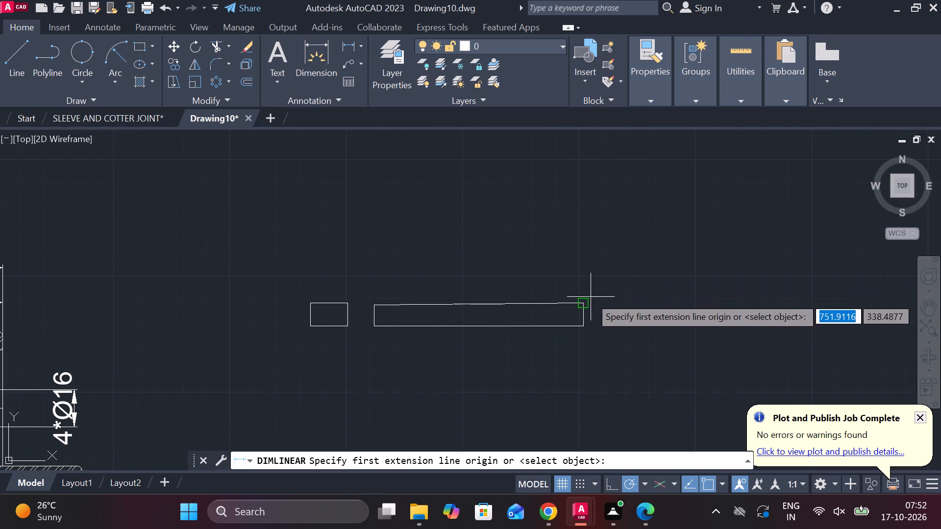
left_click(588, 300)
left_click(581, 328)
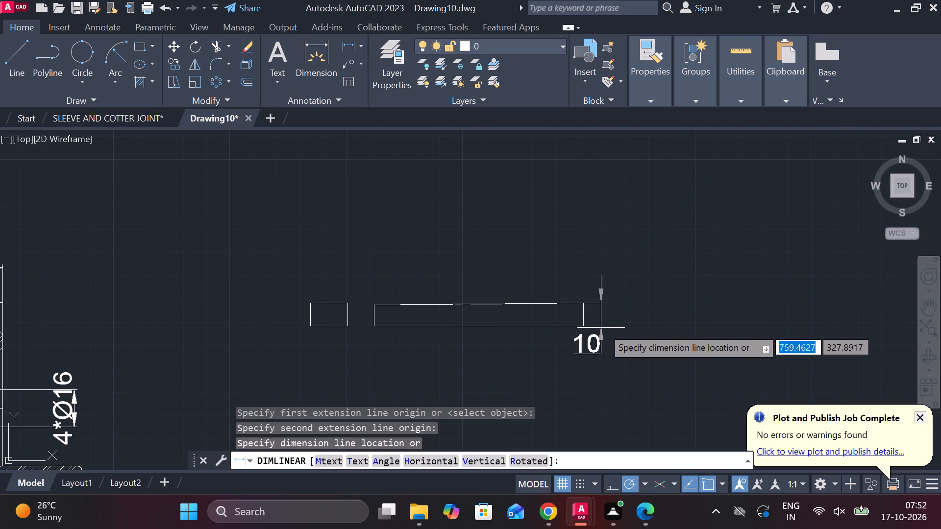
left_click(621, 331)
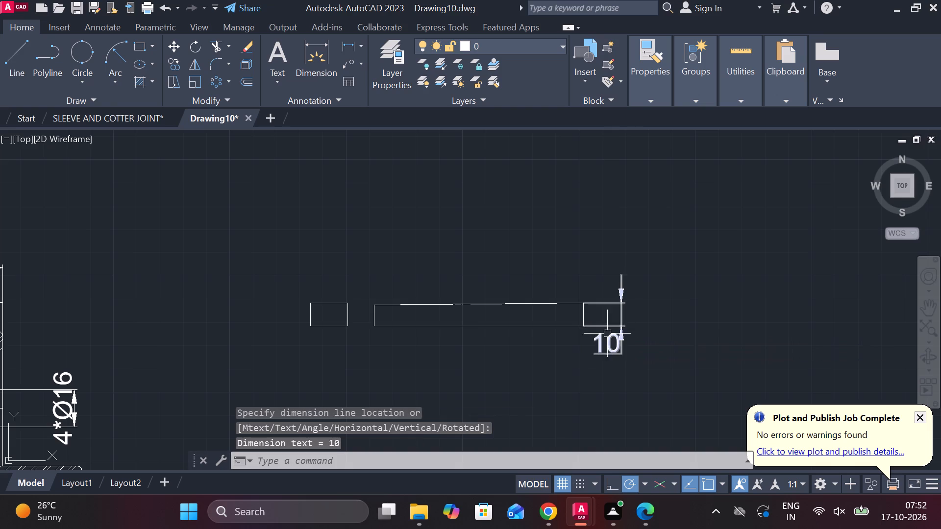
Add a linear dimension for the tapered bar's length, placed just below its bottom edge.
key("space")
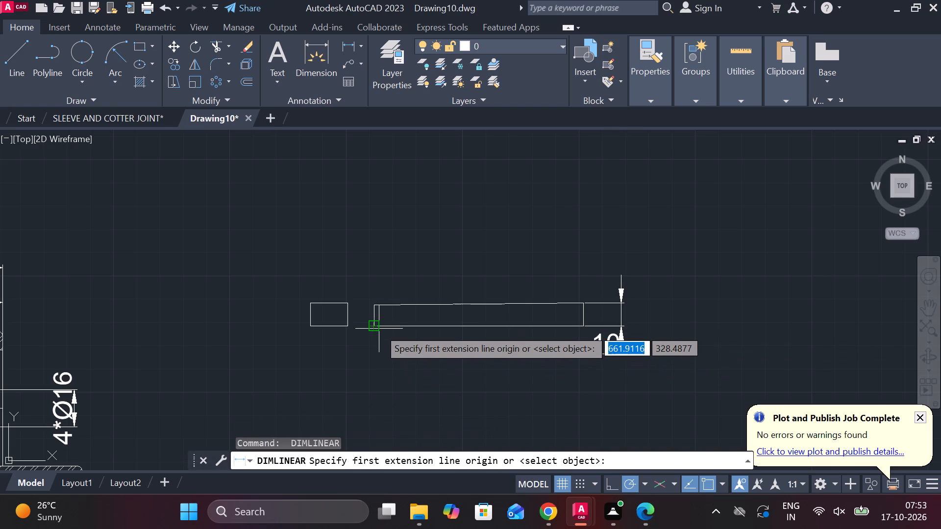
left_click(379, 329)
left_click(582, 326)
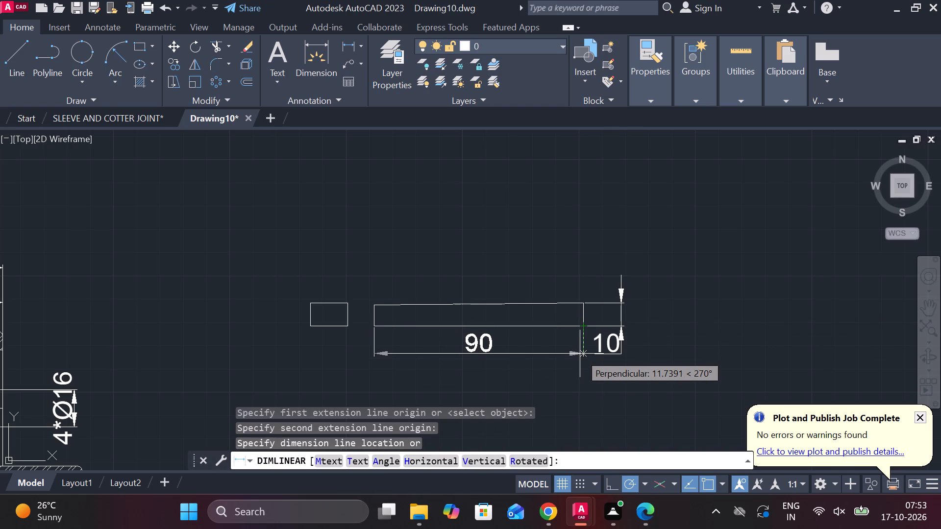
left_click(580, 354)
Add a linear dimension for the small rectangle's width, level with the bar's length dimension.
key("space")
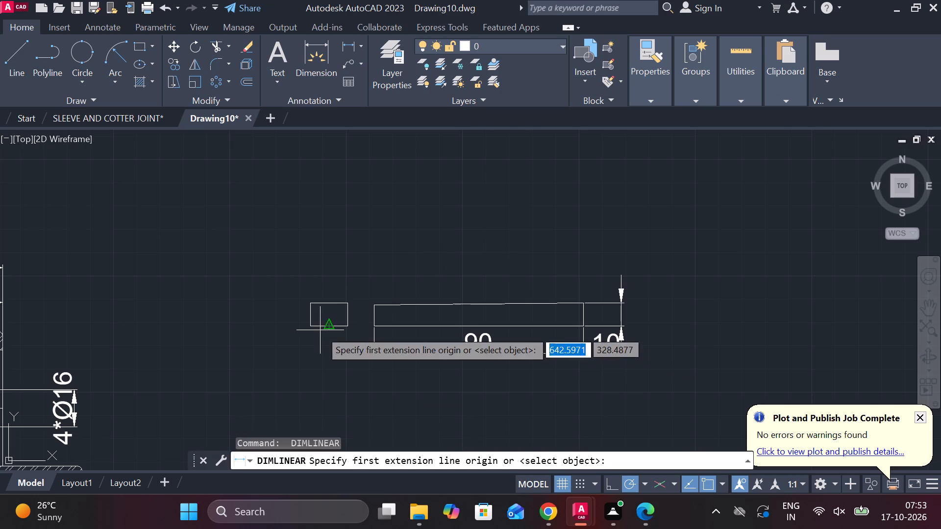
left_click(306, 326)
left_click(339, 326)
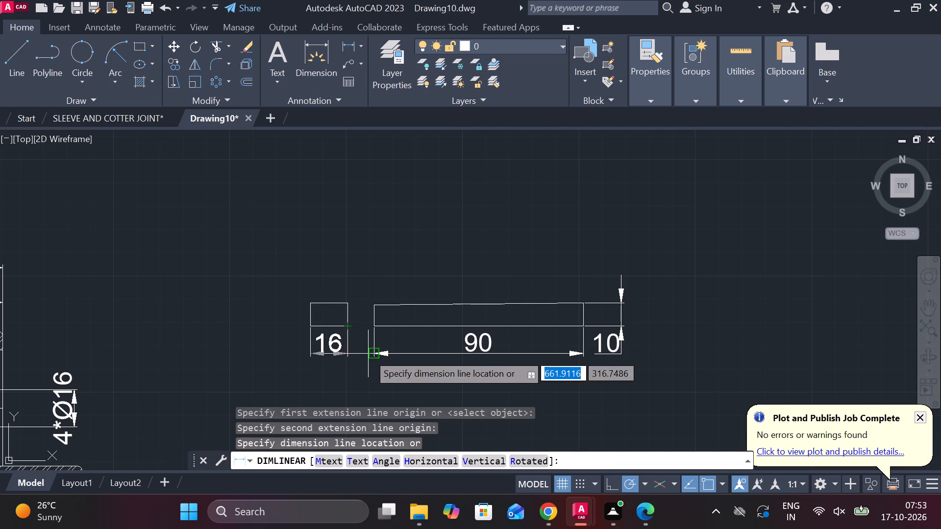
left_click(371, 354)
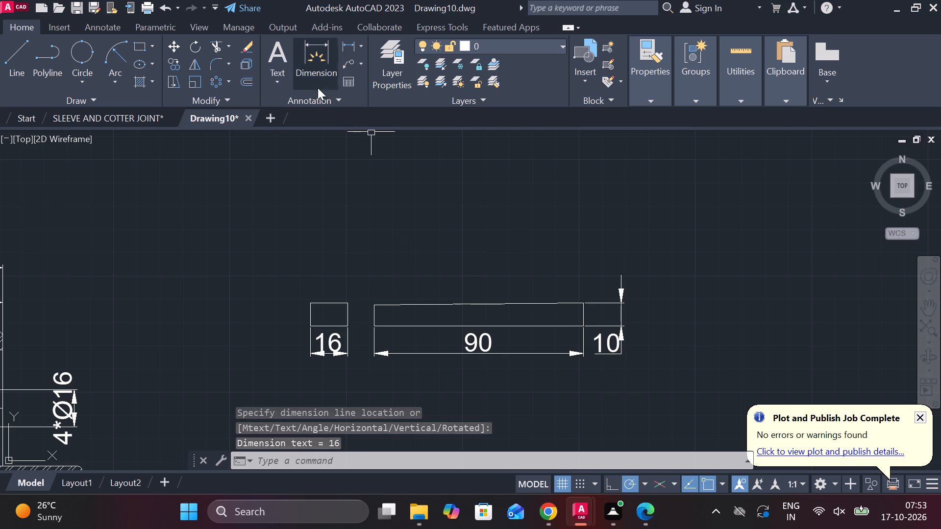
Add a multileader with the text TAPER 1 IN 100 pointing to the tapered bar's sloping top edge.
left_click(348, 63)
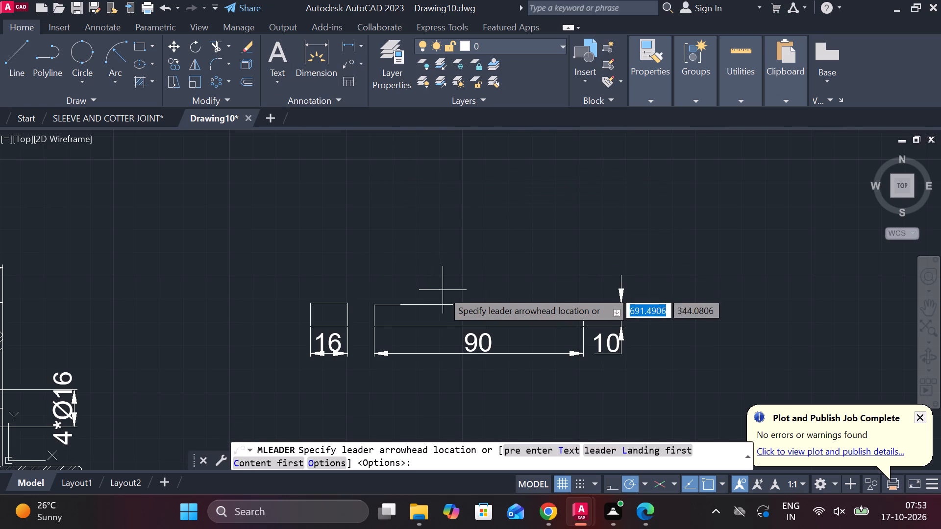
left_click(452, 300)
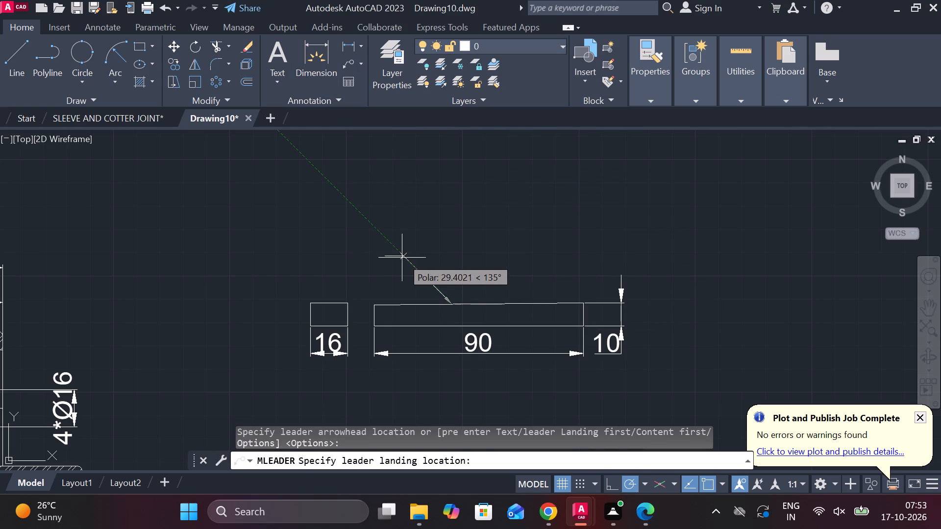
left_click(402, 258)
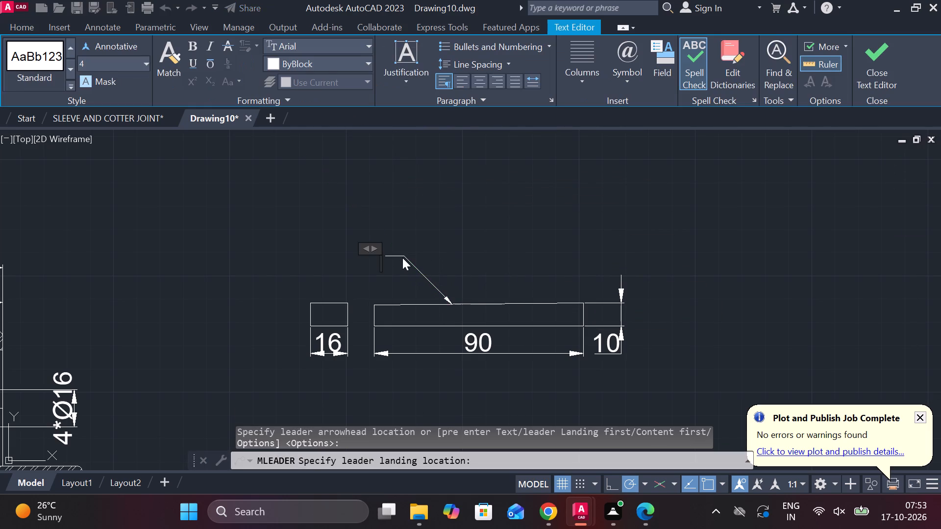
key("t")
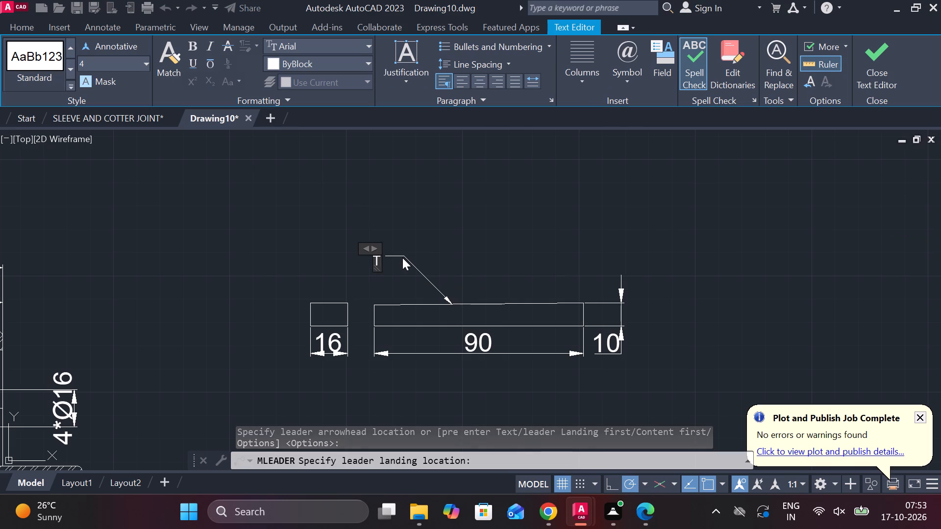
type("APER")
key("n")
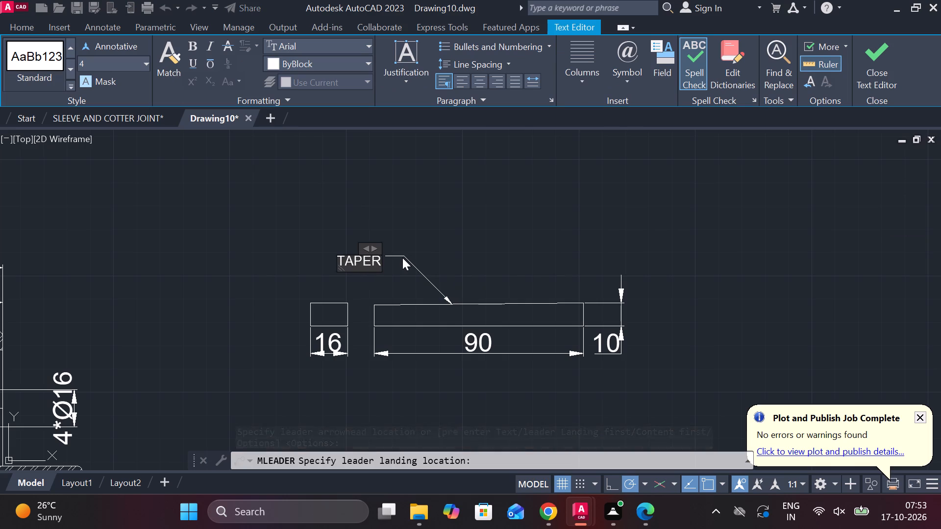
key("BackSpace")
key("space")
type("1 IN 100")
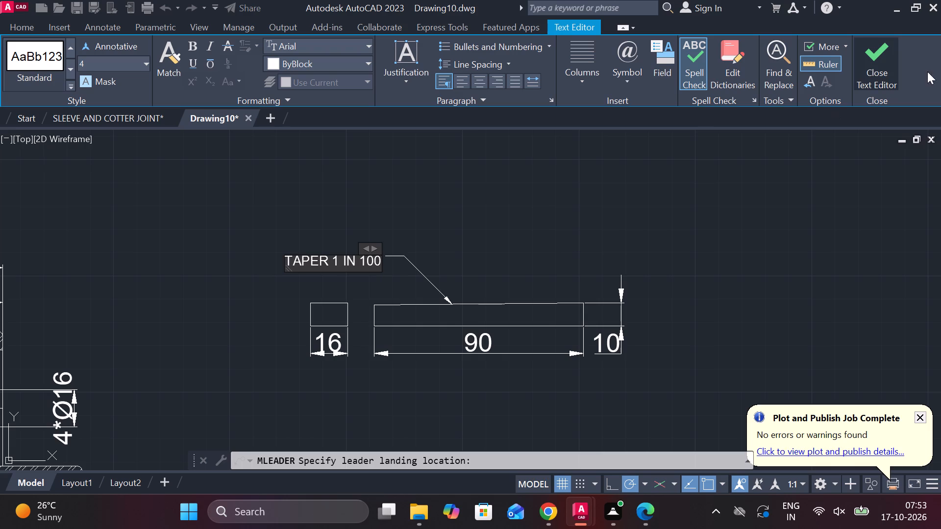
left_click(860, 57)
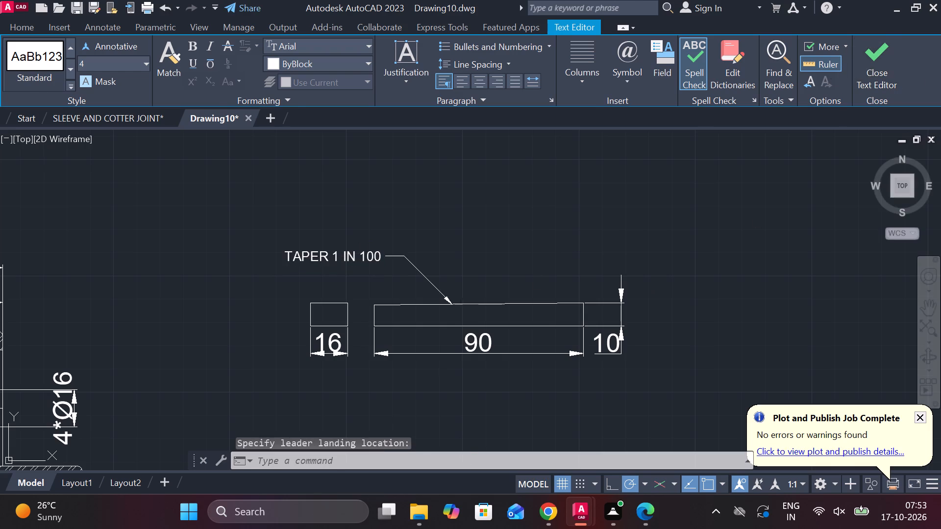
Set the text height of the TAPER 1 IN 100 leader note to 6.
scroll(485, 275, "down", 3)
scroll(469, 297, "up", 3)
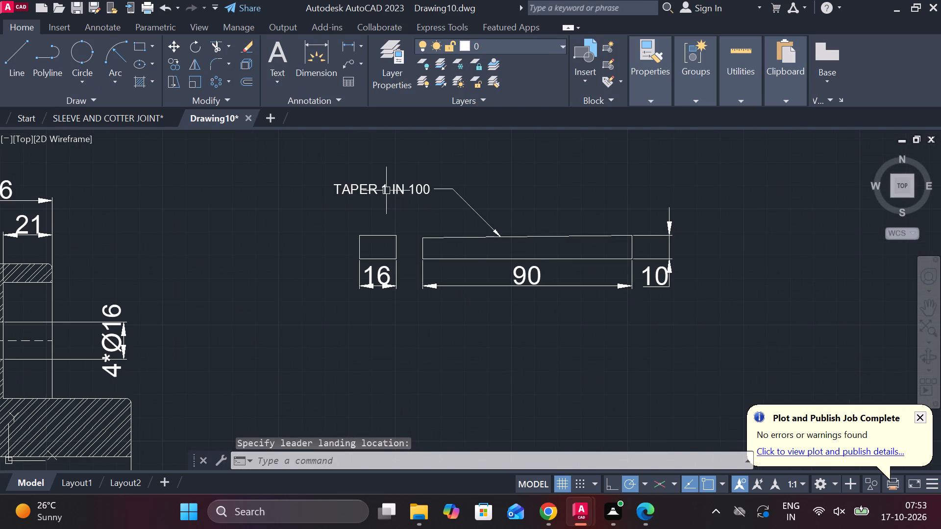
double_click(386, 190)
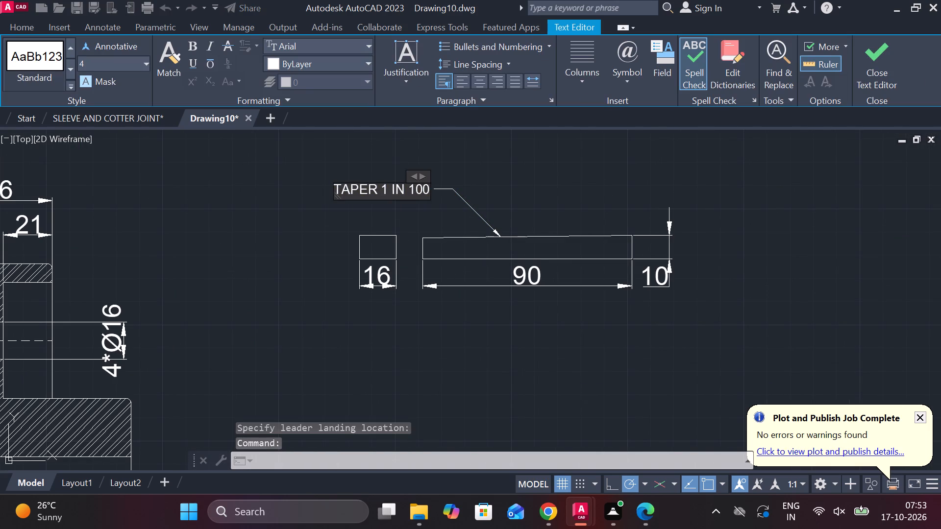
left_click_drag(426, 189, 320, 185)
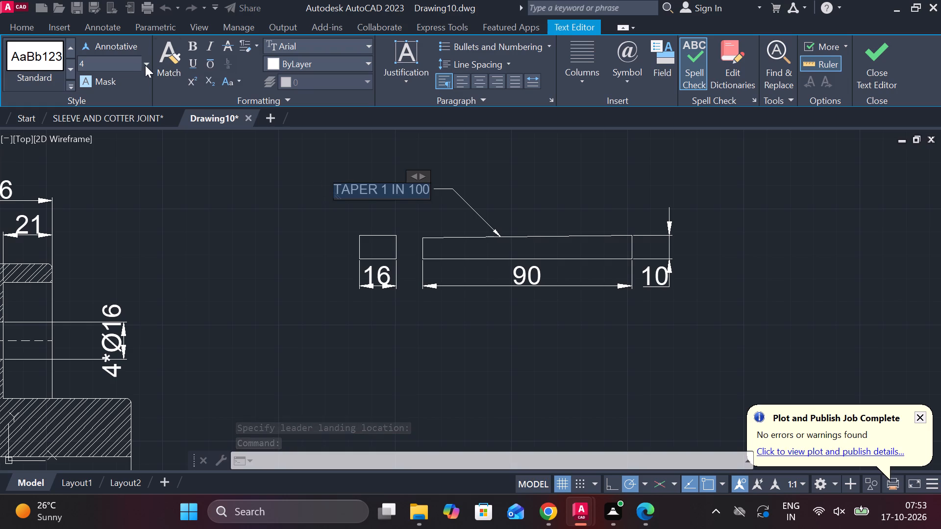
left_click(145, 65)
left_click(99, 90)
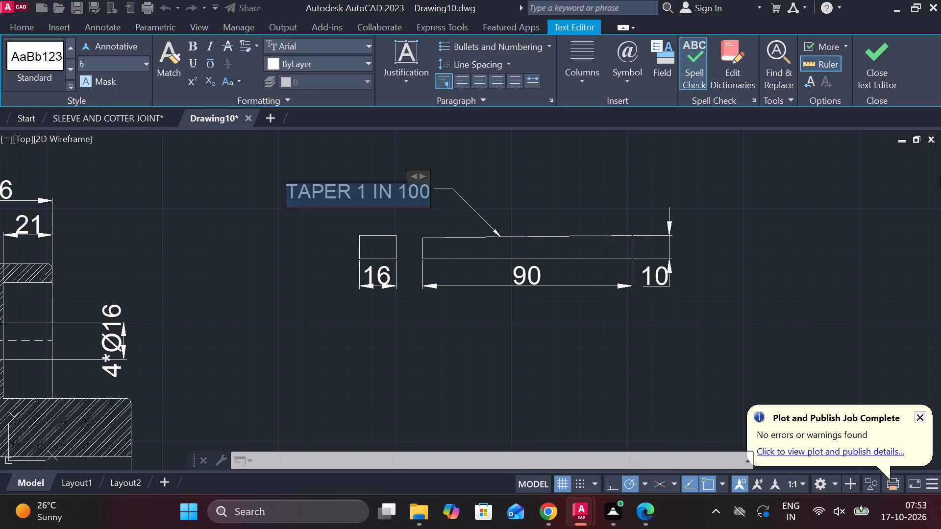
left_click(885, 68)
Copy the FLANGE 2 (CI) label and place the copy just below the tapered bar's dimensions.
scroll(680, 213, "down", 1)
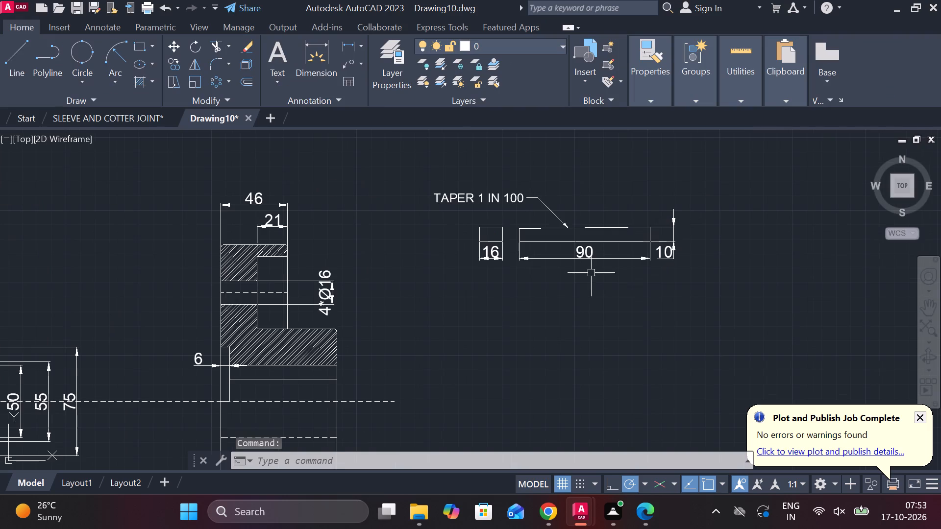
scroll(572, 284, "down", 2)
middle_click_drag(446, 408, 428, 369)
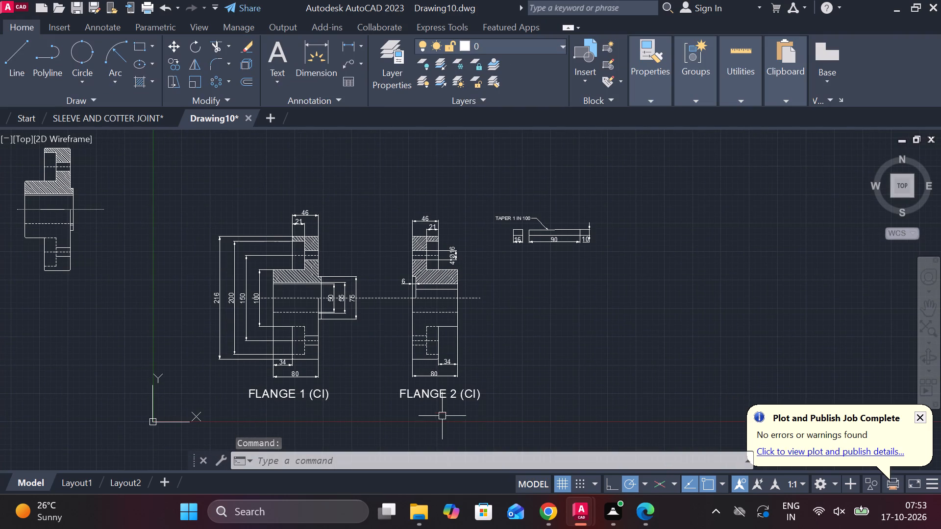
left_click(442, 393)
key("ctrl+c")
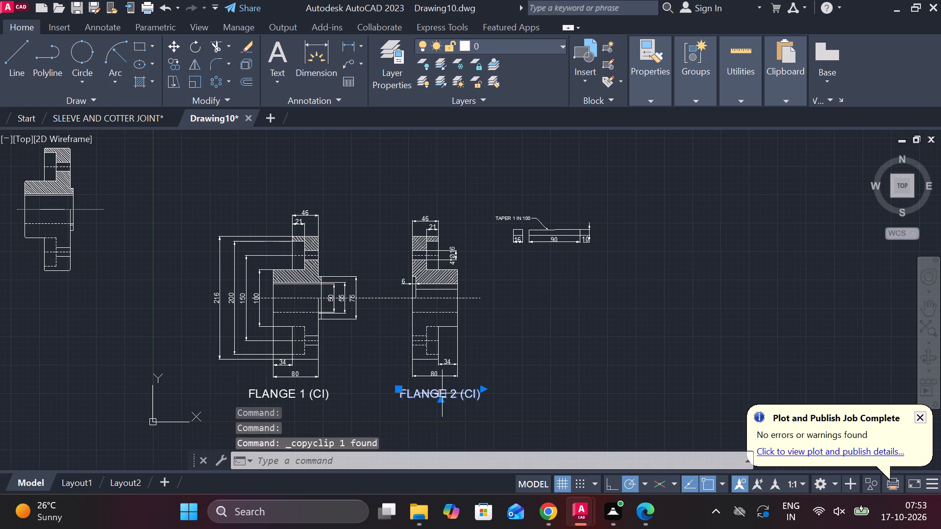
key("ctrl+v")
scroll(545, 280, "up", 1)
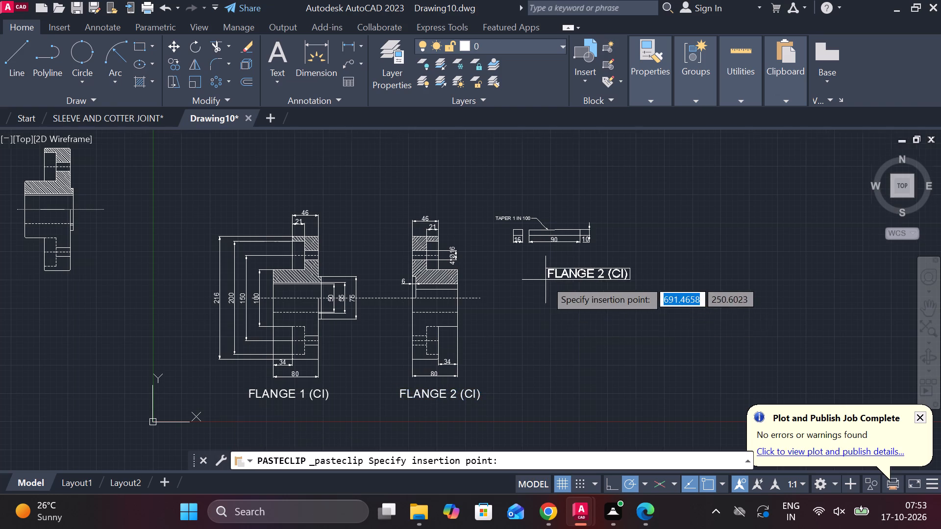
middle_click_drag(531, 269, 522, 282)
scroll(517, 273, "up", 1)
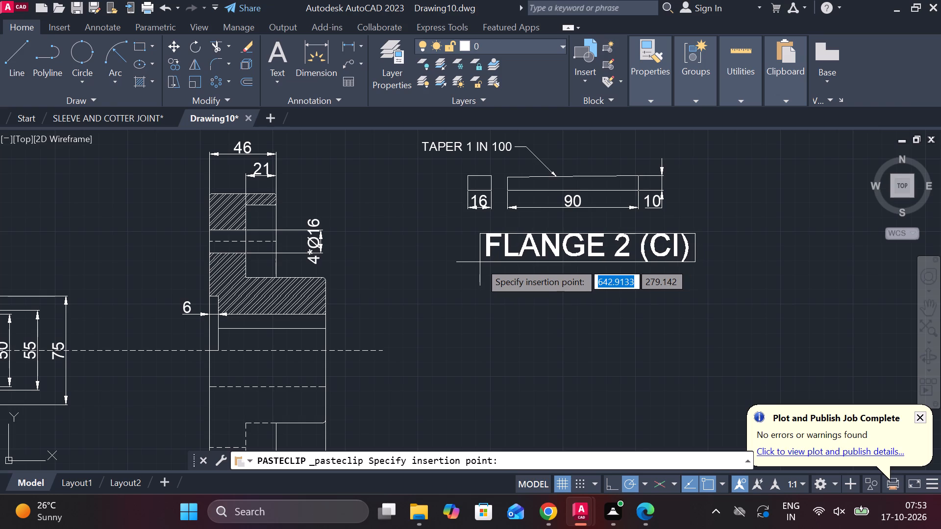
left_click(480, 262)
Replace FLANGE 2 in the copied label below the tapered bar with KEY 2 NO.
double_click(575, 252)
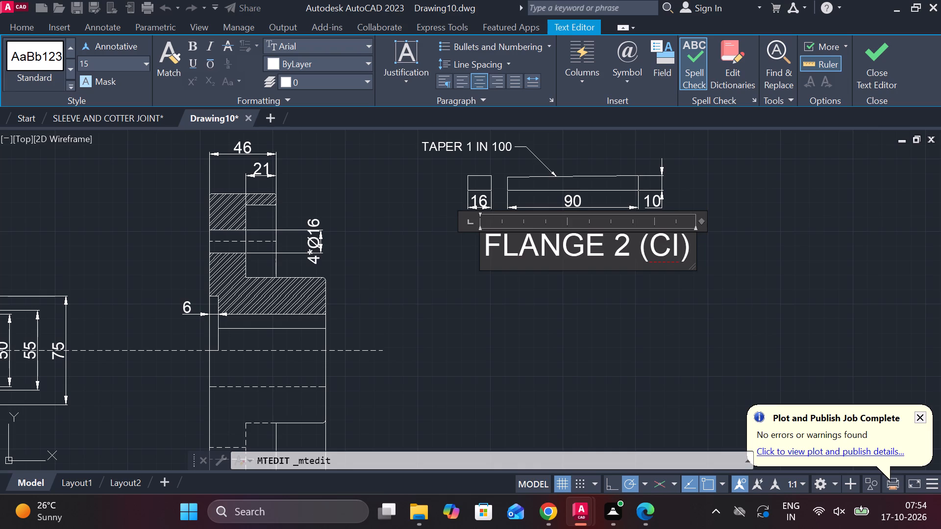
left_click(629, 242)
key("BackSpace")
key("BackSpace")
key("BackSpace")
key("BackSpace")
key("BackSpace")
key("BackSpace")
key("BackSpace")
key("BackSpace")
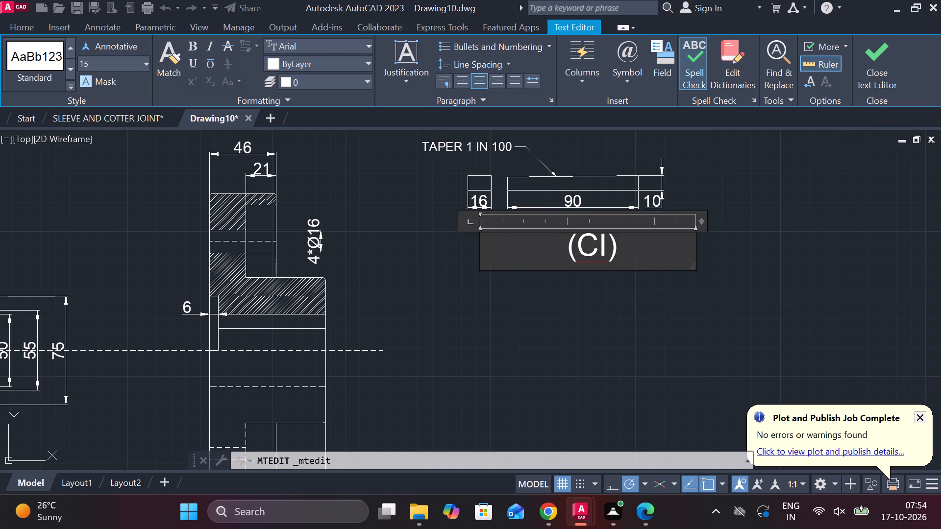
type("KEY")
key("space")
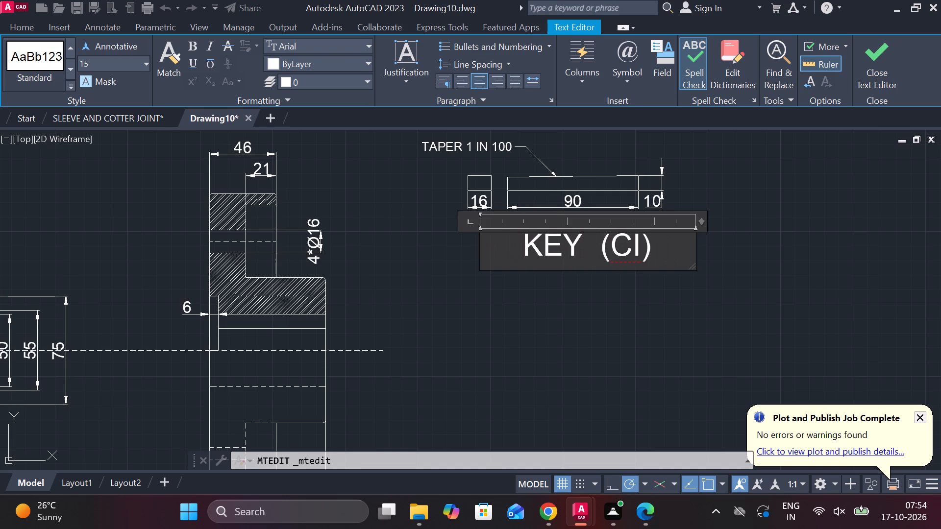
type("2 NO")
key("space")
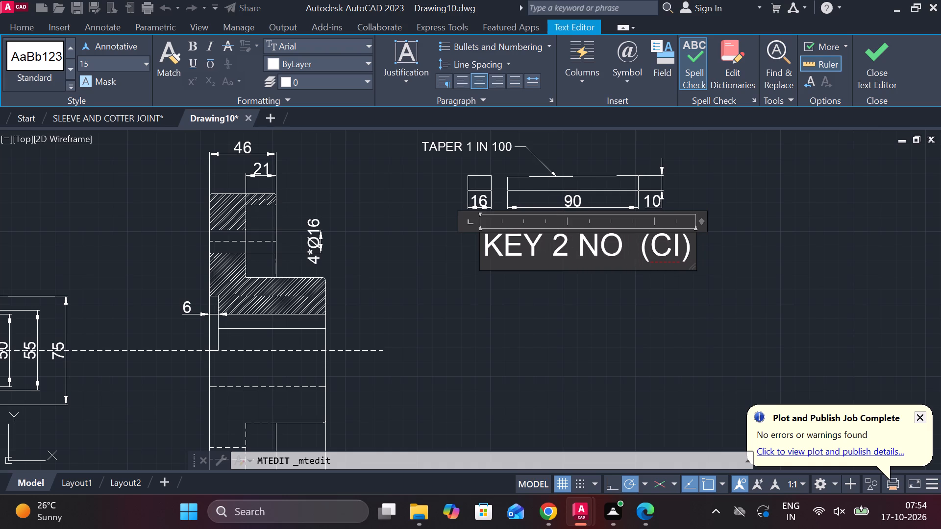
key("BackSpace")
key("period")
Change the key label's material from CI to STEEL and widen its text box so the label fits on one line.
left_click(680, 248)
key("BackSpace")
key("BackSpace")
type("STEEL")
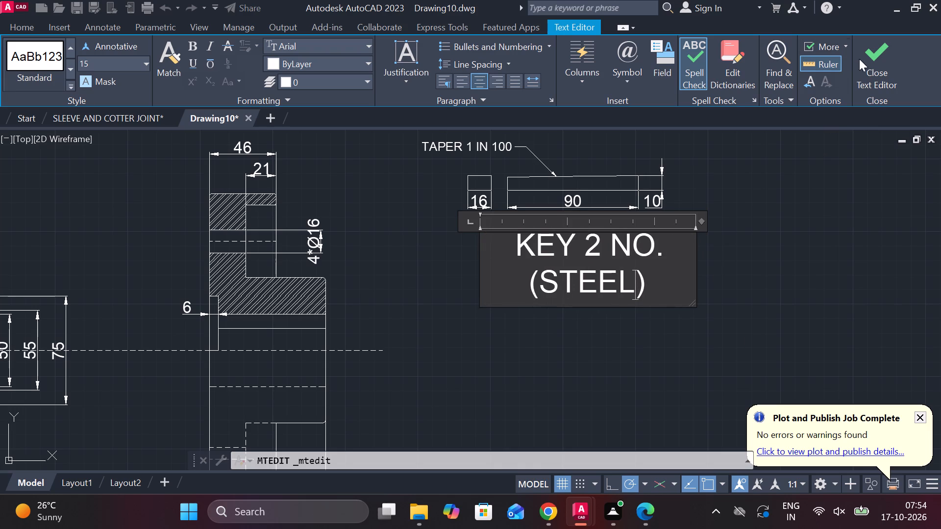
left_click_drag(696, 249, 714, 249)
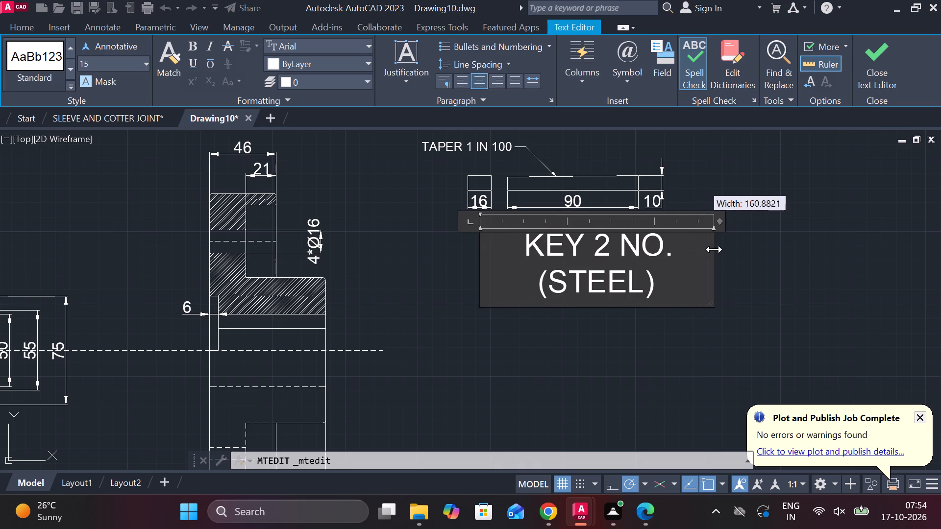
left_click_drag(714, 249, 768, 246)
left_click(888, 62)
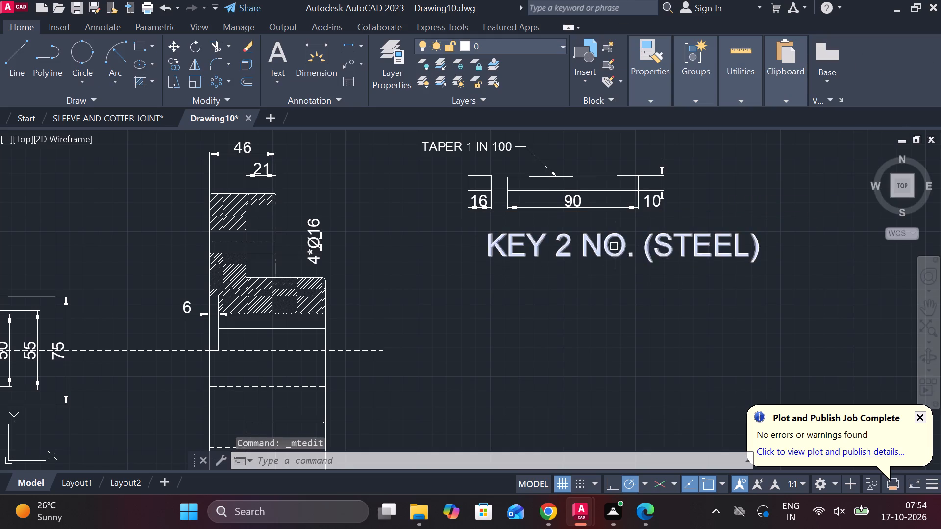
Shift the KEY 2 NO. (STEEL) label horizontally to centre it beneath the key's two views.
left_click(612, 244)
left_click(519, 236)
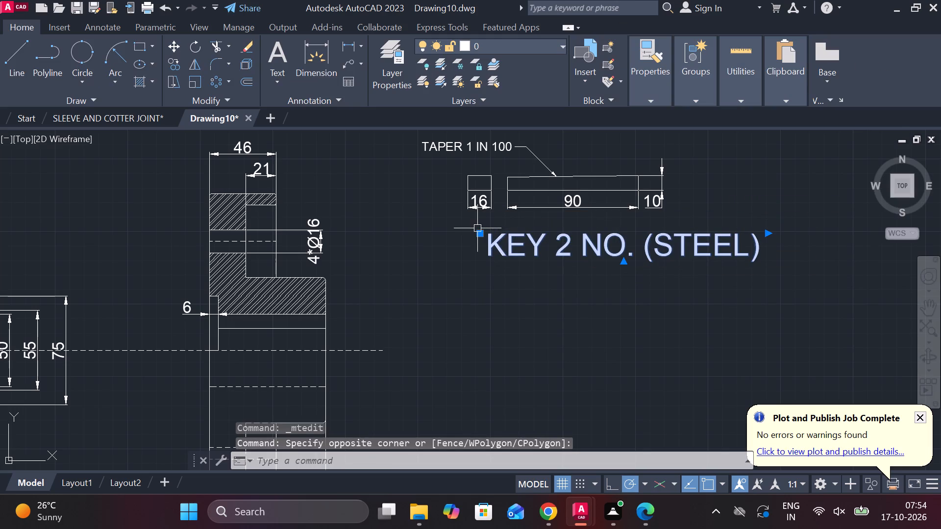
left_click(479, 230)
left_click(433, 230)
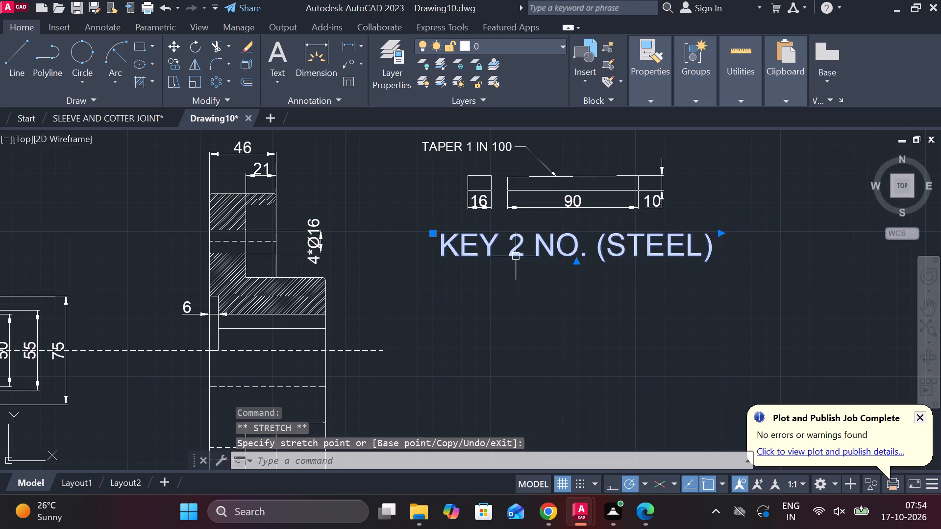
key("Escape")
Lengthen the vertical rim edge in Flange 2's lower half up to the horizontal centre line.
scroll(714, 327, "down", 1)
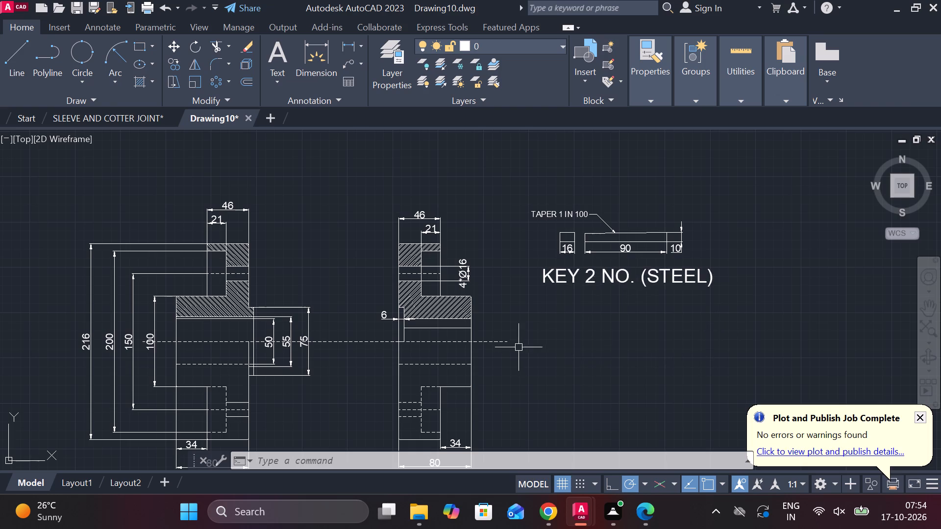
middle_click_drag(526, 350, 574, 329)
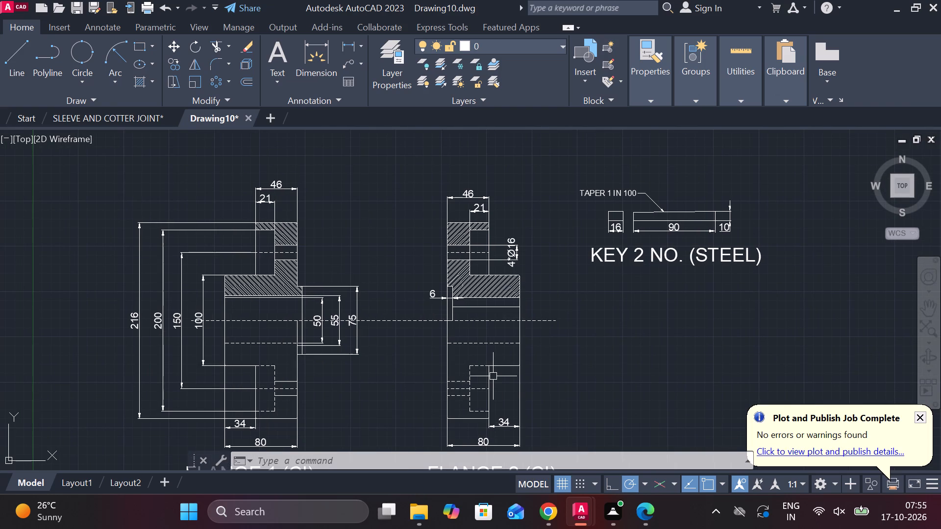
left_click(492, 376)
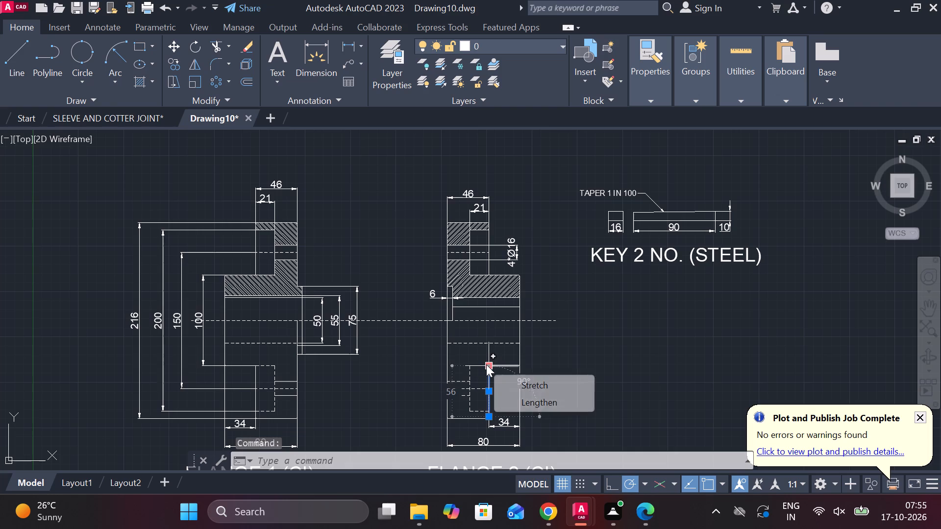
left_click(512, 405)
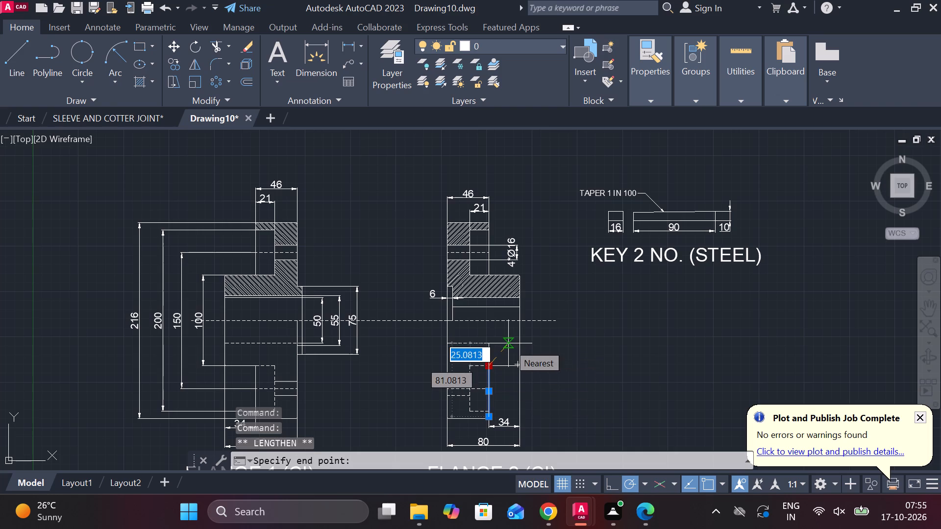
scroll(462, 332, "up", 1)
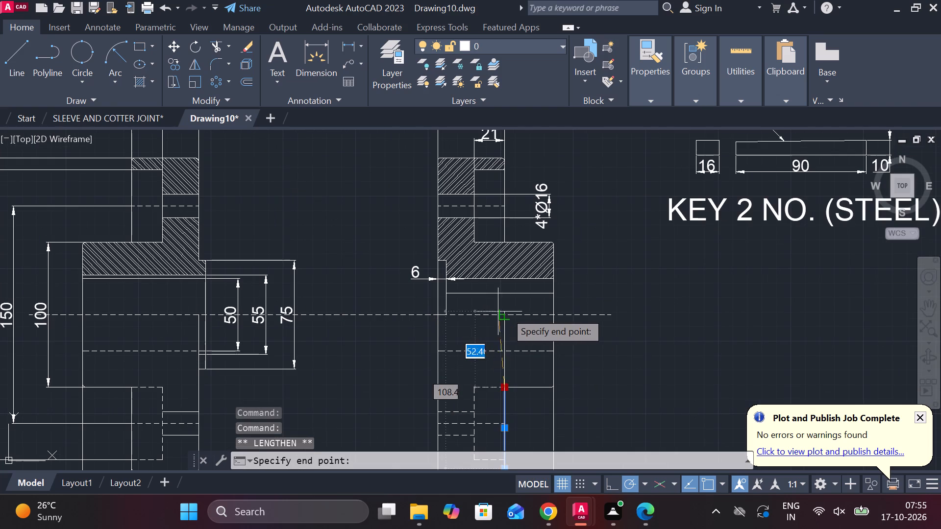
left_click(509, 312)
key("Escape")
scroll(667, 345, "down", 2)
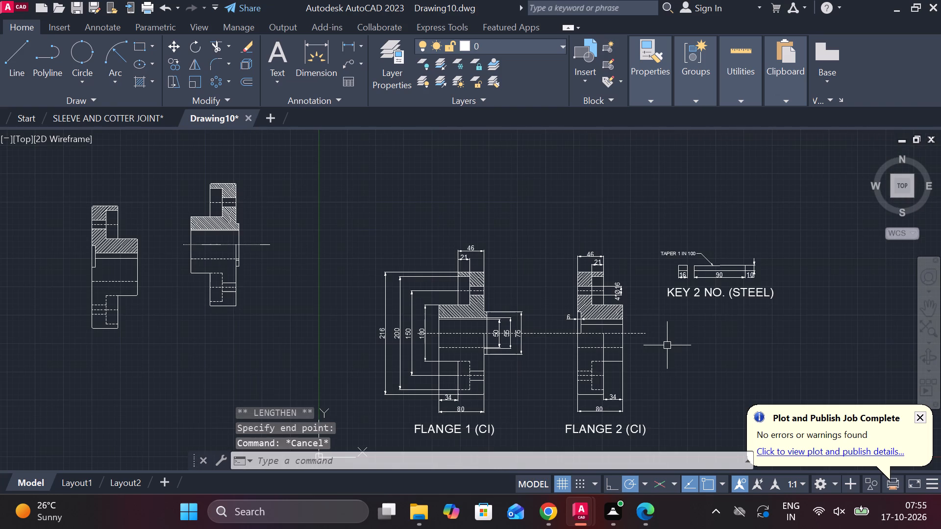
Examine the two undimensioned flange section views and select the left view's vertical rim edge in its lower half.
middle_click_drag(678, 352, 783, 361)
middle_click_drag(342, 321, 362, 326)
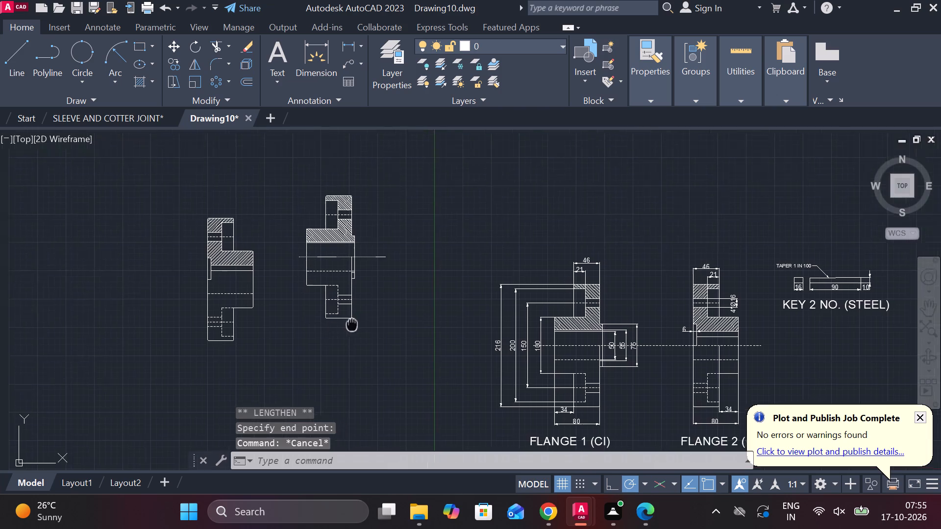
middle_click_drag(362, 326, 385, 336)
scroll(246, 337, "up", 2)
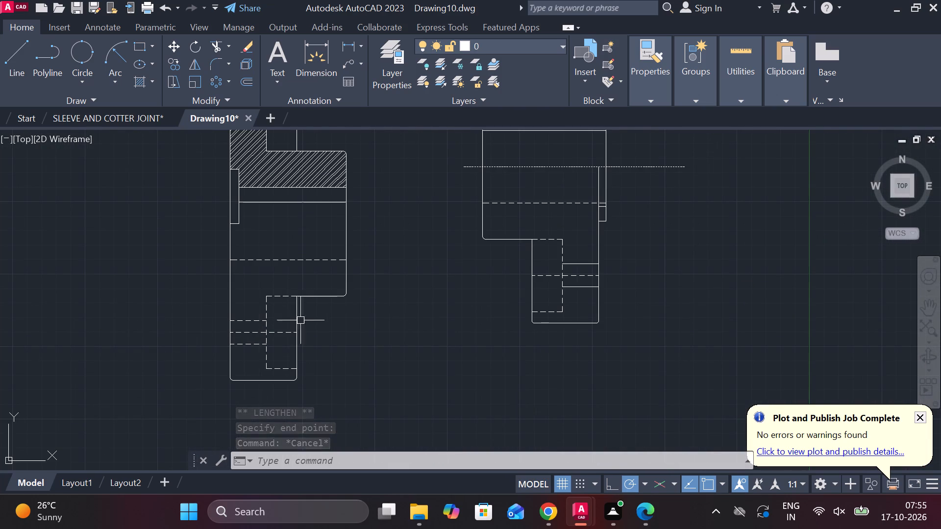
scroll(384, 361, "down", 2)
middle_click_drag(387, 361, 353, 337)
scroll(362, 357, "down", 1)
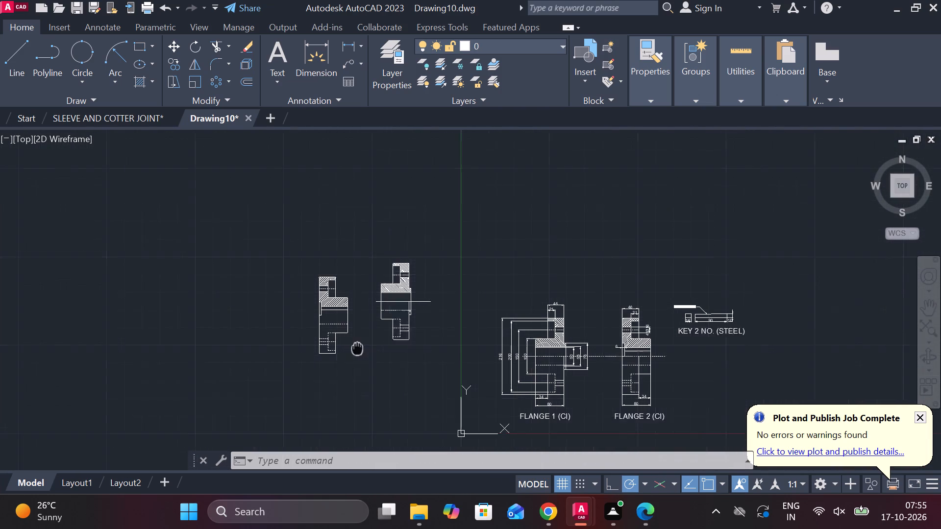
middle_click_drag(353, 337, 353, 336)
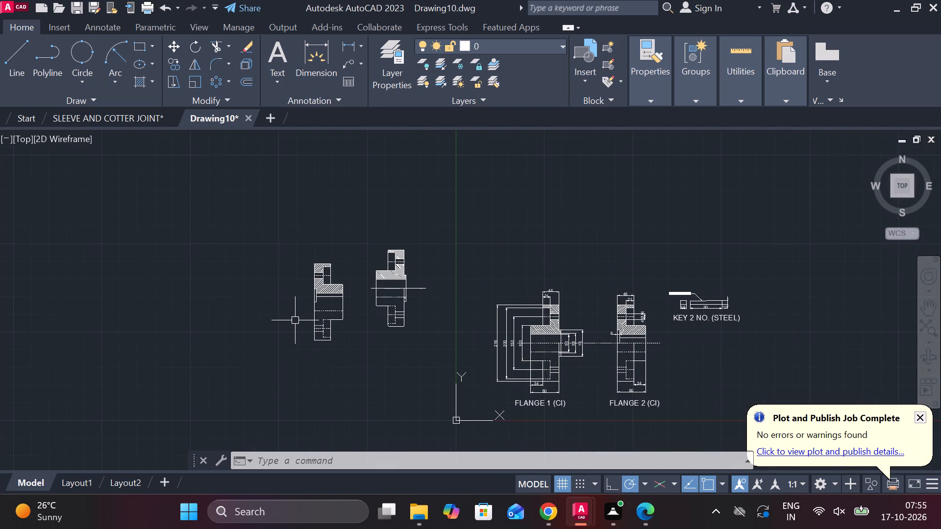
scroll(313, 328, "up", 3)
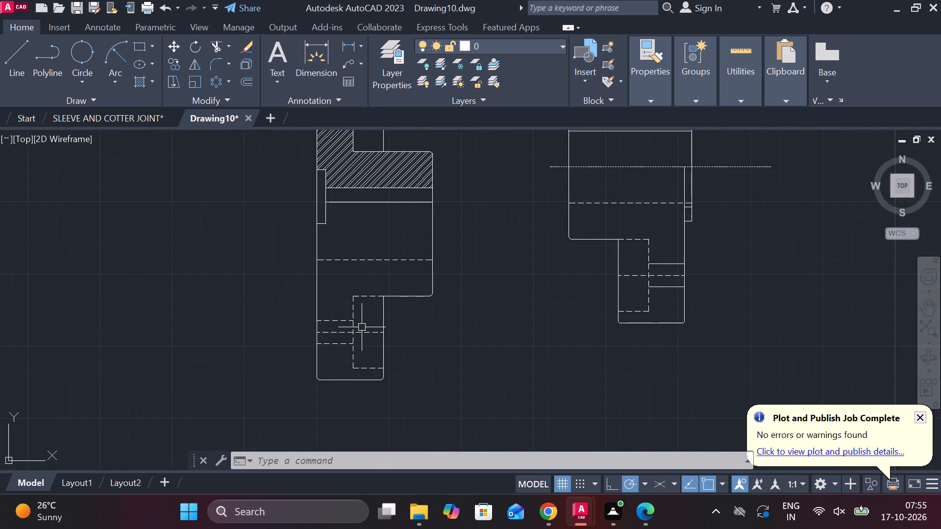
scroll(363, 327, "down", 2)
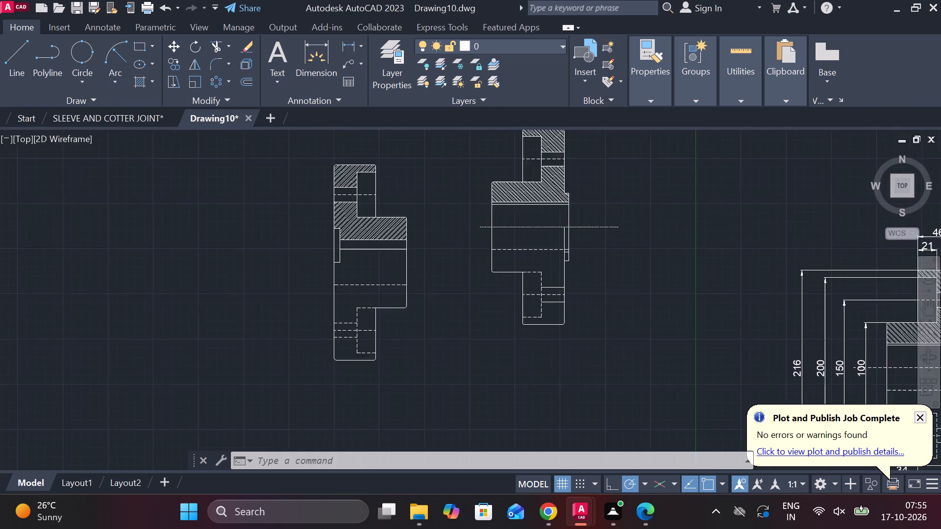
middle_click_drag(590, 366, 409, 334)
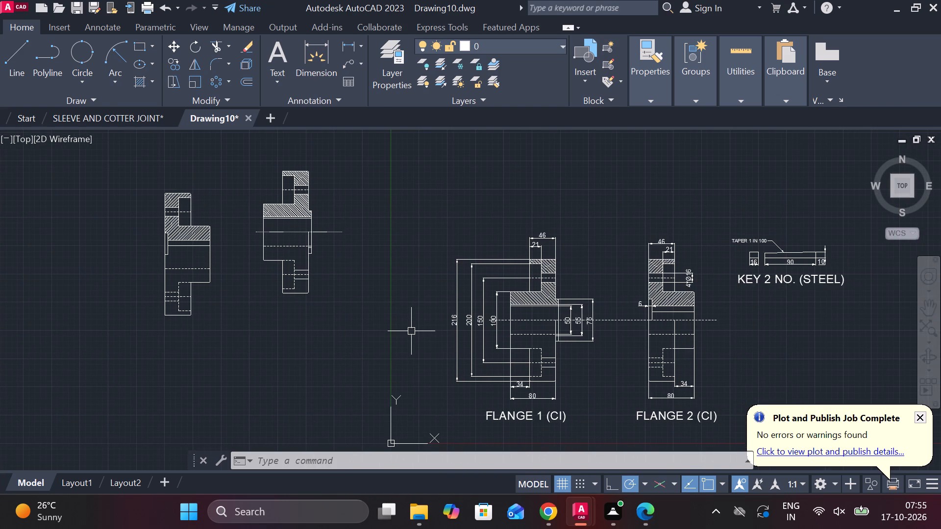
middle_click_drag(335, 305, 379, 312)
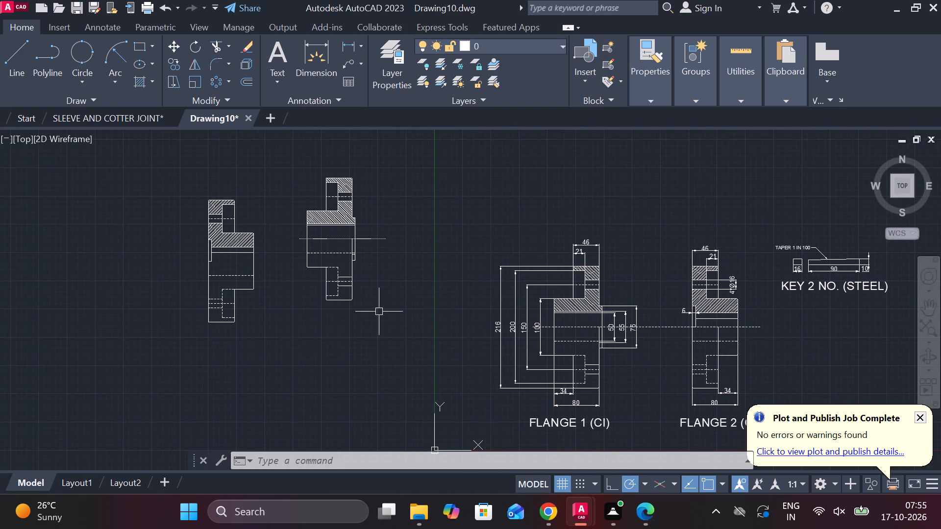
scroll(350, 283, "up", 1)
scroll(371, 303, "down", 1)
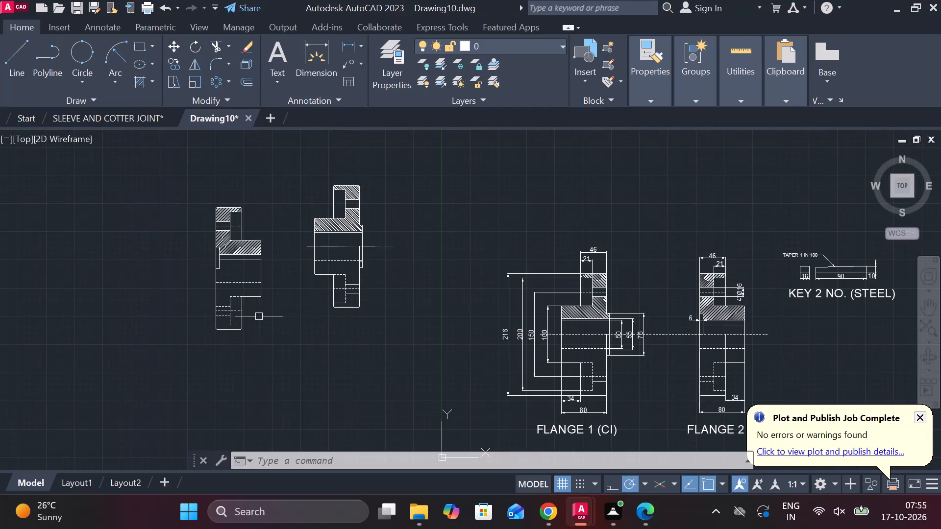
middle_click_drag(282, 319, 312, 324)
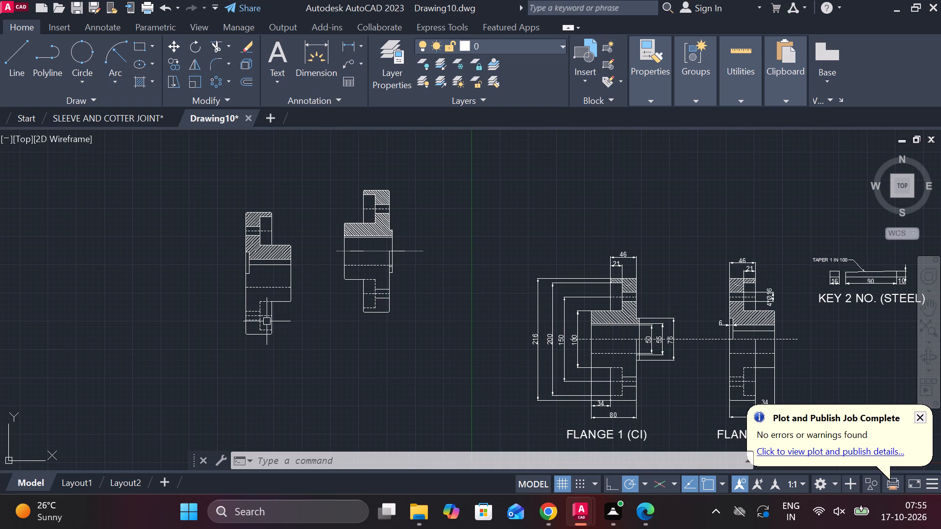
scroll(256, 316, "up", 2)
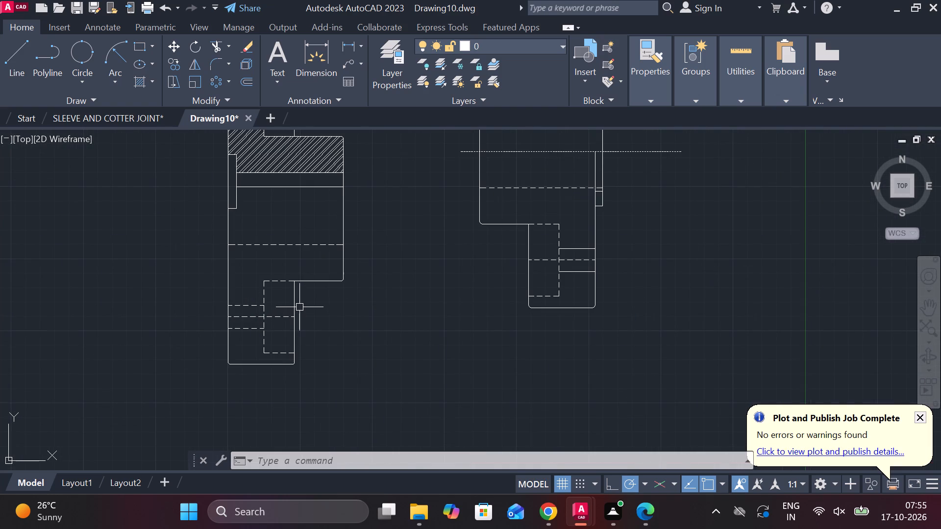
left_click(293, 297)
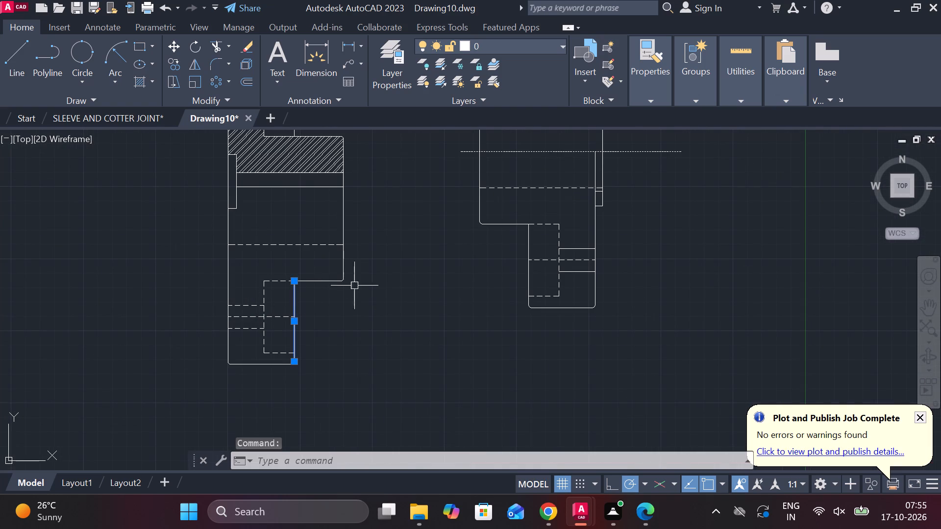
middle_click_drag(409, 295, 456, 366)
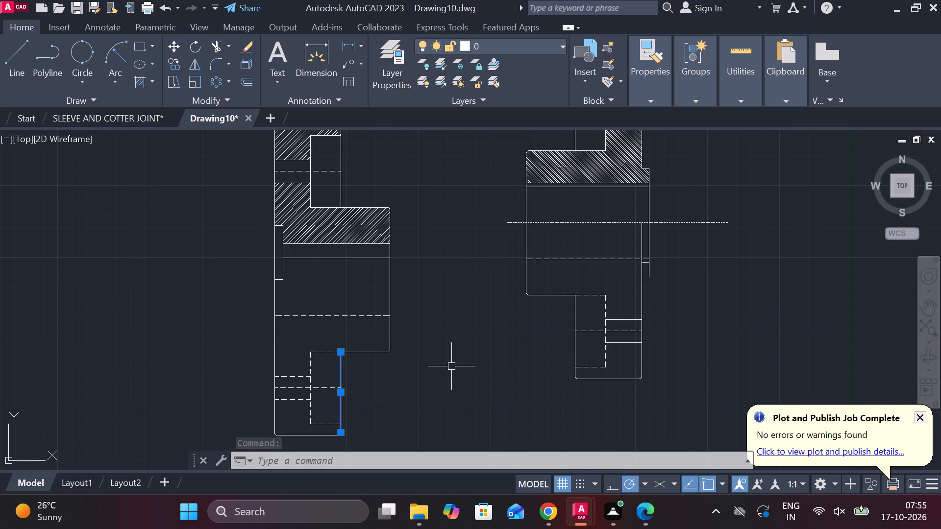
scroll(451, 366, "down", 2)
middle_click_drag(455, 366, 478, 270)
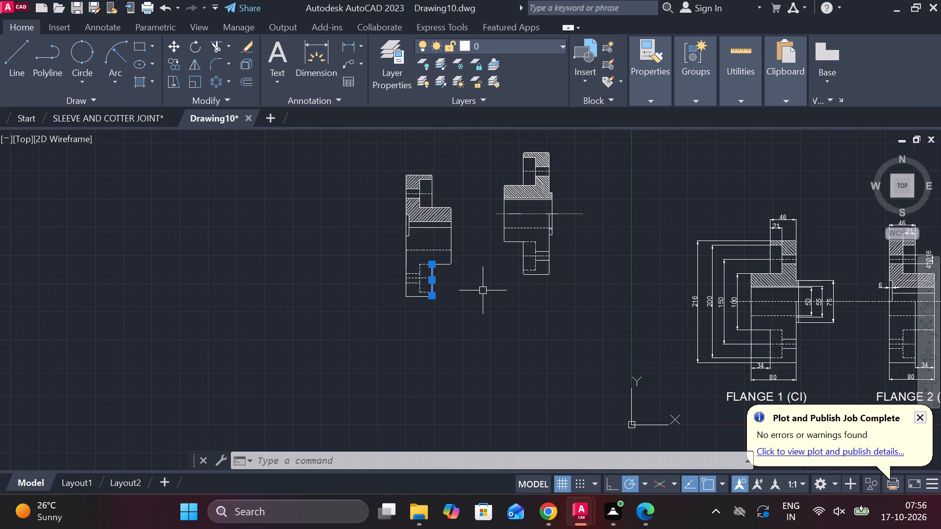
Inspect the dimensioned FLANGE 1 (CI) and FLANGE 2 (CI) views, checking their edges, bores, centre line and dimensions.
middle_click_drag(529, 326, 493, 326)
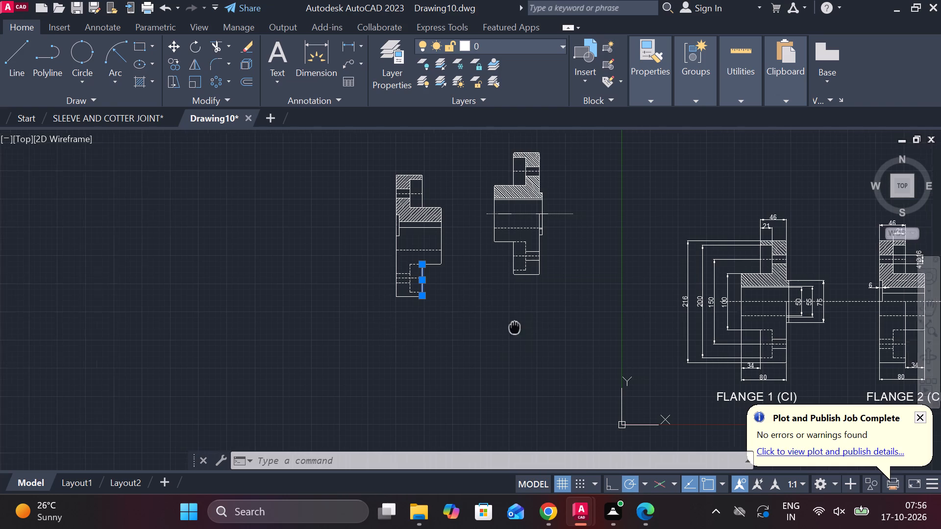
middle_click_drag(493, 326, 373, 327)
scroll(695, 349, "up", 1)
scroll(652, 339, "up", 2)
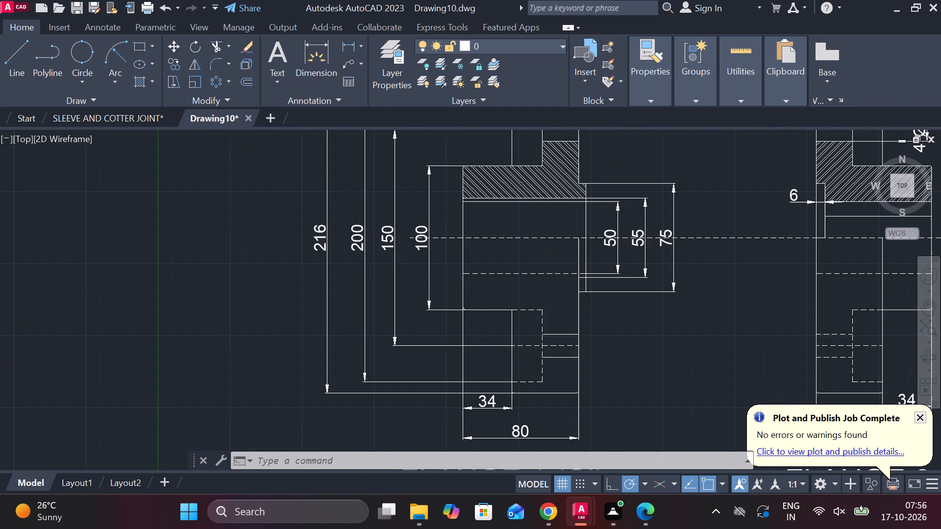
scroll(652, 339, "down", 1)
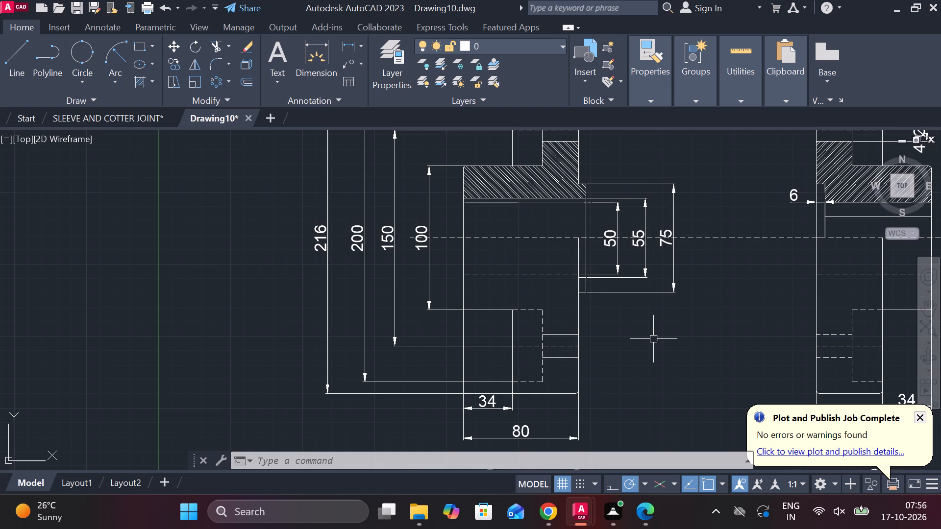
scroll(622, 352, "down", 1)
scroll(405, 301, "down", 2)
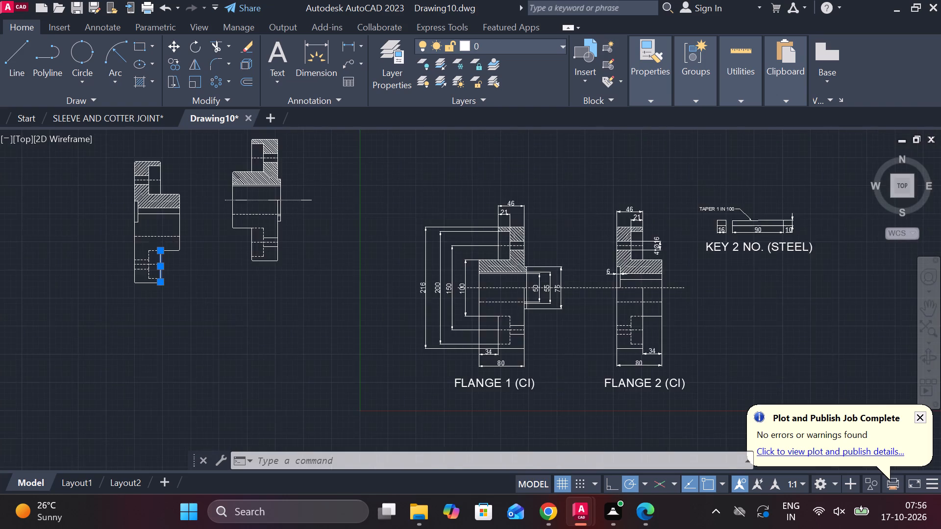
scroll(554, 312, "up", 3)
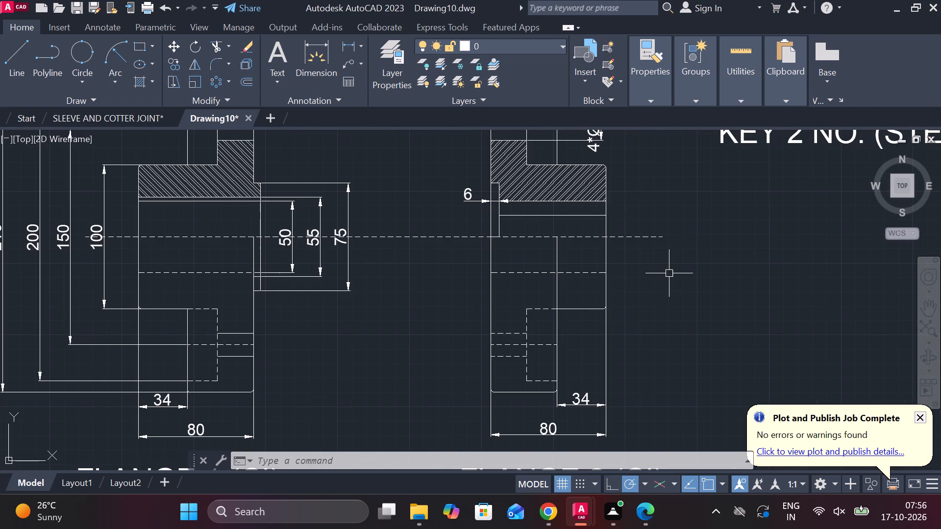
scroll(663, 268, "down", 1)
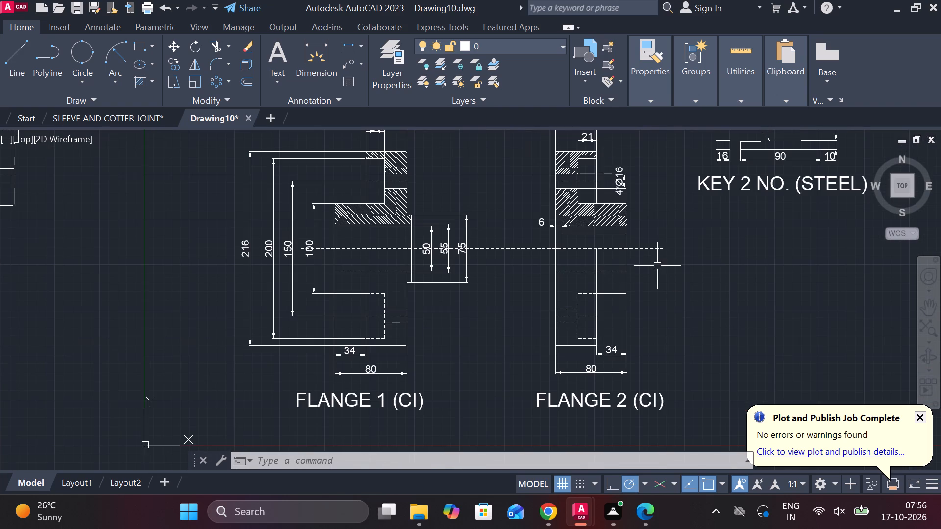
scroll(657, 265, "up", 1)
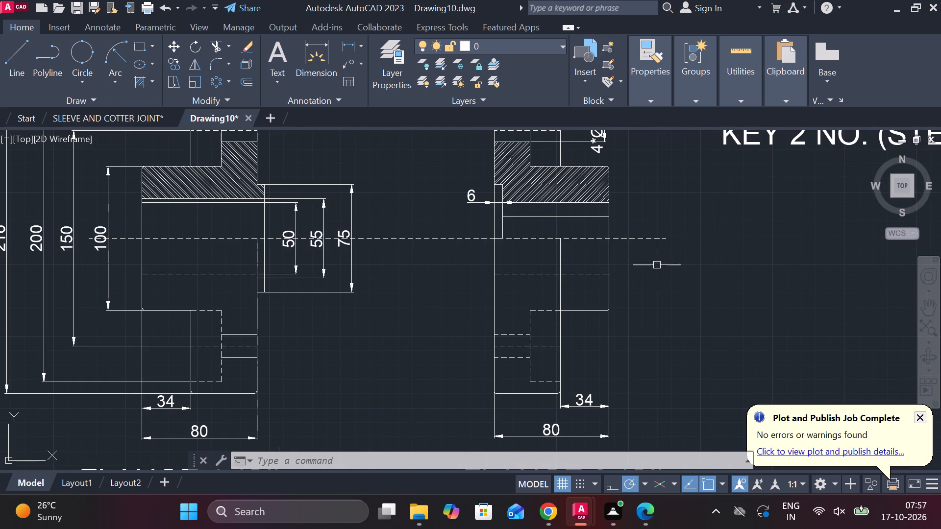
middle_click_drag(434, 236, 469, 248)
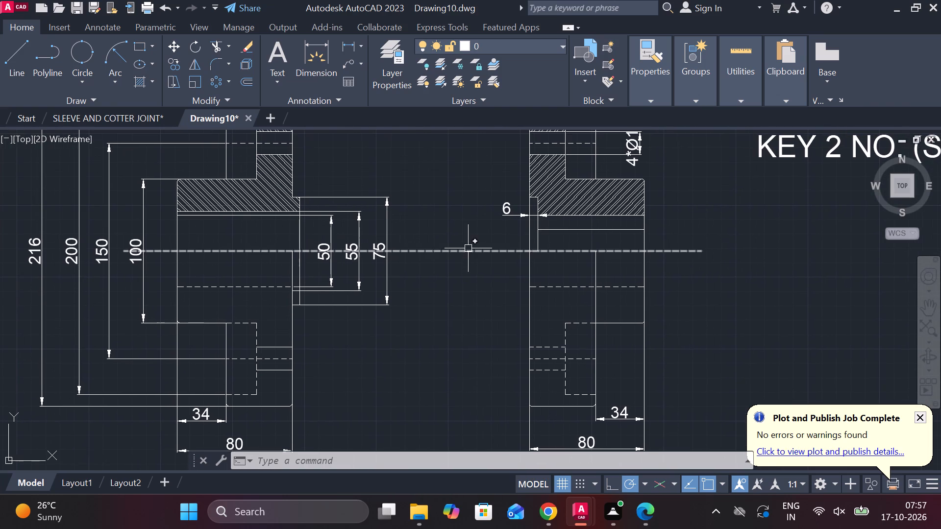
scroll(467, 245, "down", 1)
scroll(427, 254, "up", 2)
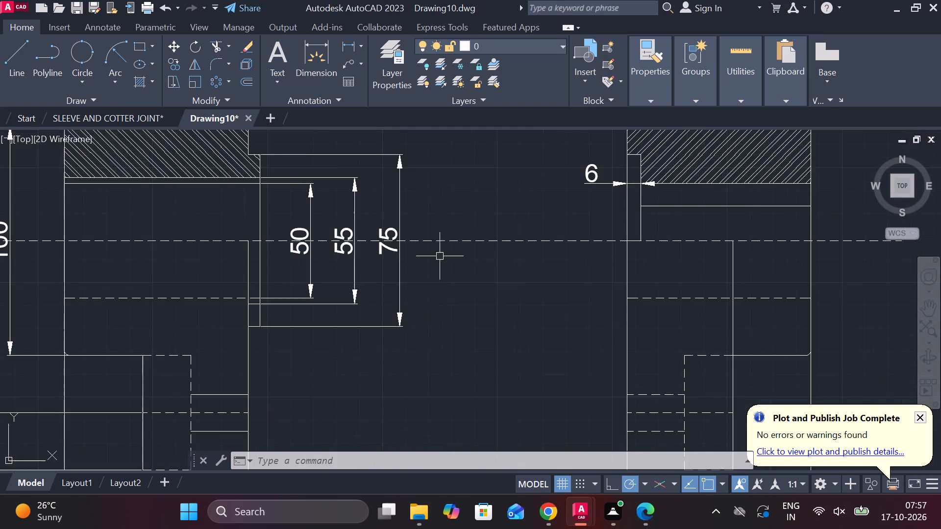
scroll(448, 263, "down", 1)
middle_click_drag(449, 304, 479, 324)
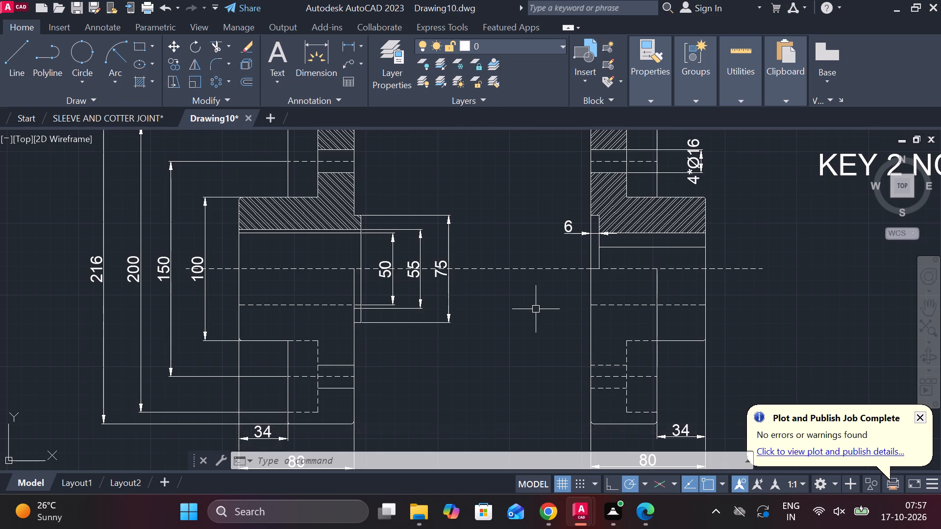
scroll(512, 226, "down", 1)
scroll(451, 179, "up", 1)
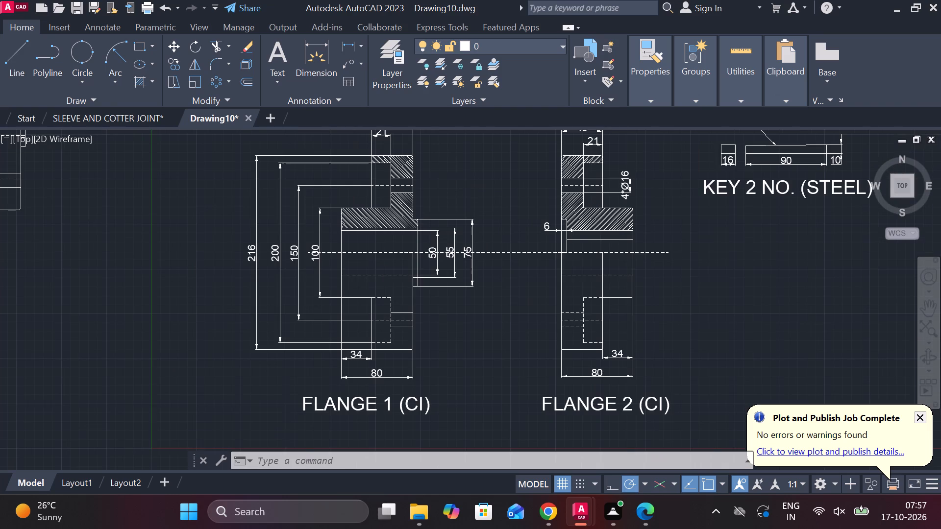
scroll(451, 179, "down", 1)
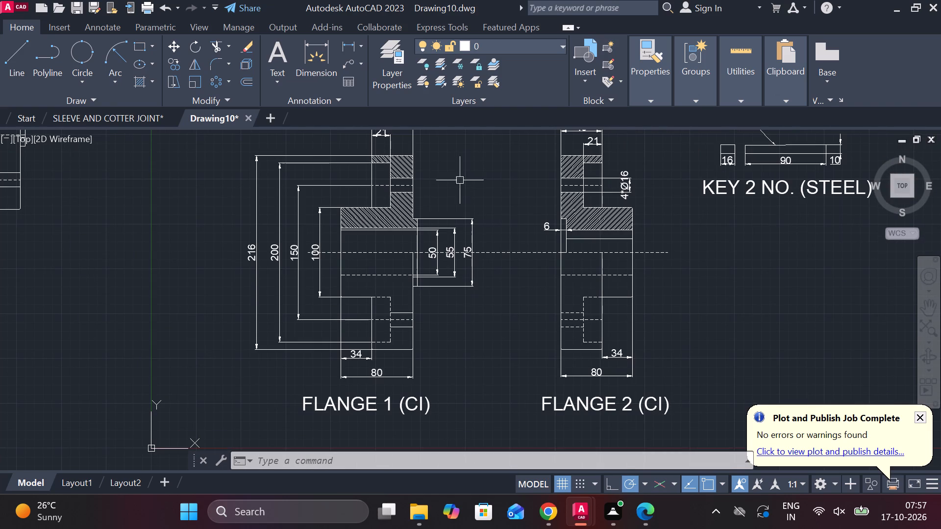
scroll(455, 197, "up", 1)
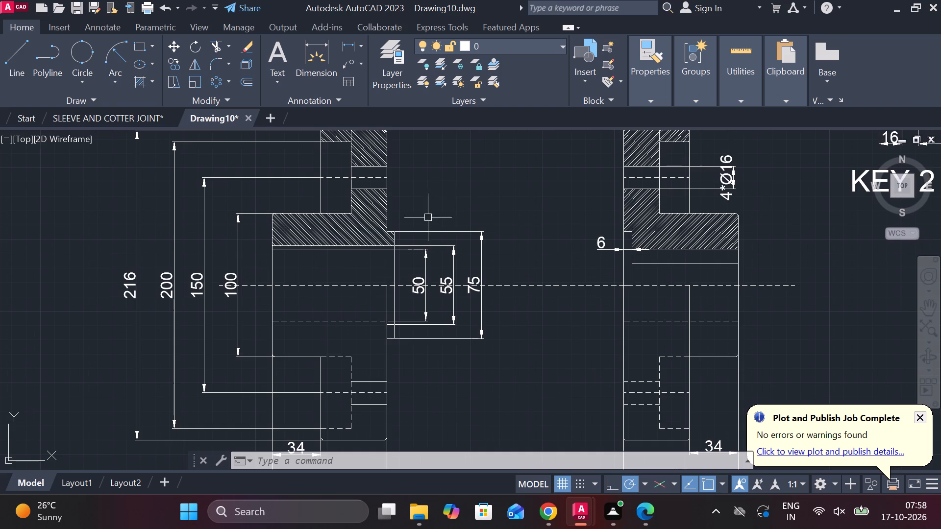
scroll(428, 217, "down", 2)
Compare the undimensioned flange section views with the dimensioned Flange 1 and Flange 2 drawings, focusing on their lower halves.
middle_click_drag(403, 243, 688, 350)
scroll(385, 303, "up", 1)
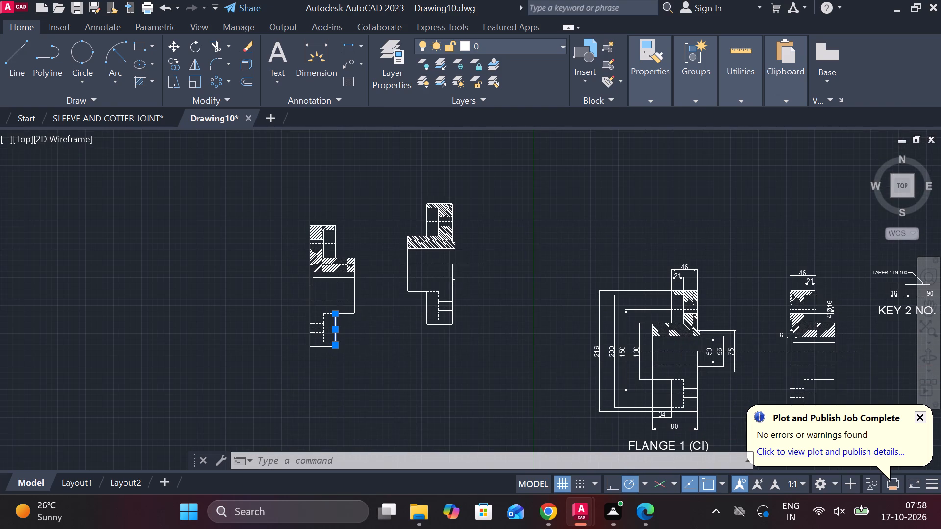
middle_click_drag(385, 303, 386, 296)
middle_click_drag(363, 332, 443, 342)
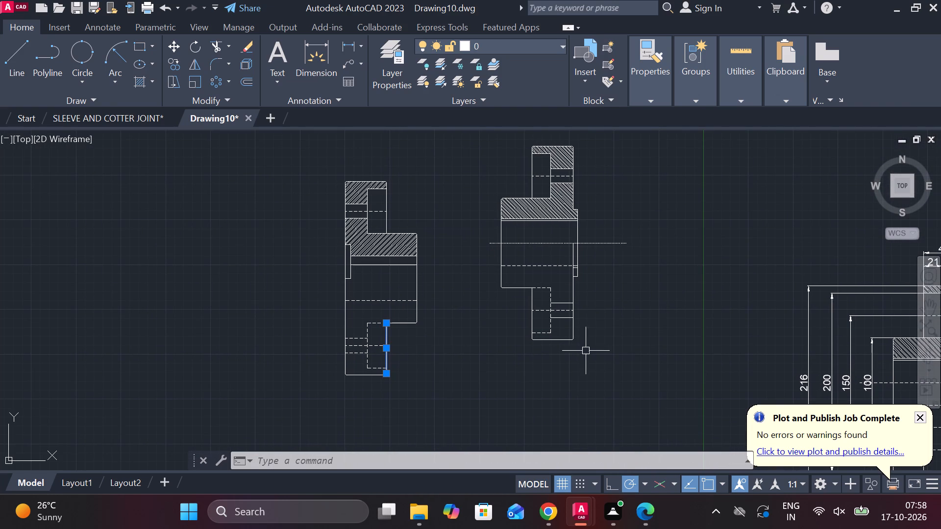
middle_click_drag(448, 338, 479, 346)
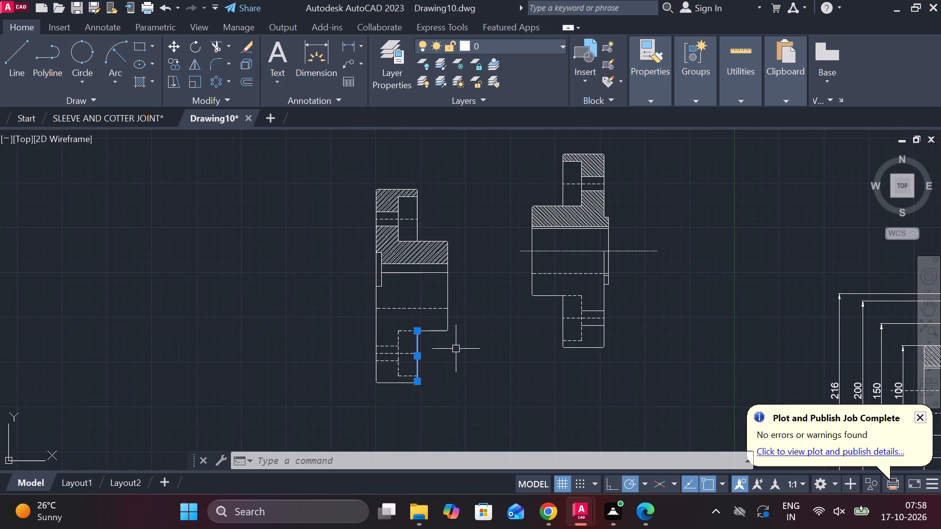
scroll(454, 349, "up", 1)
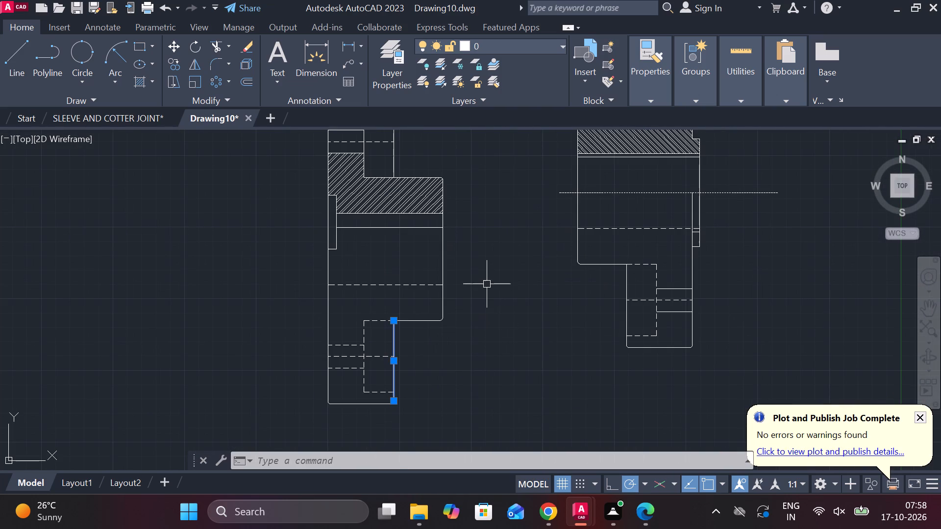
scroll(487, 261, "down", 3)
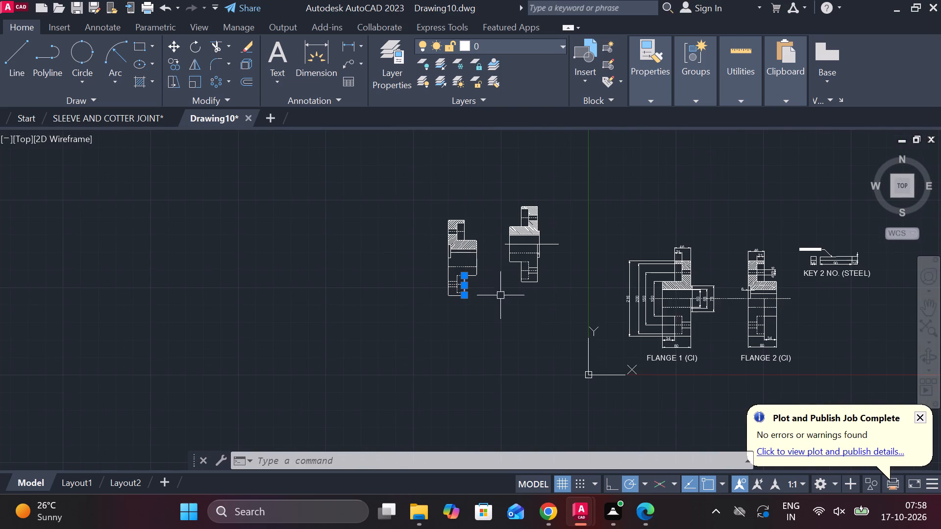
scroll(705, 323, "up", 3)
middle_click_drag(706, 319, 705, 319)
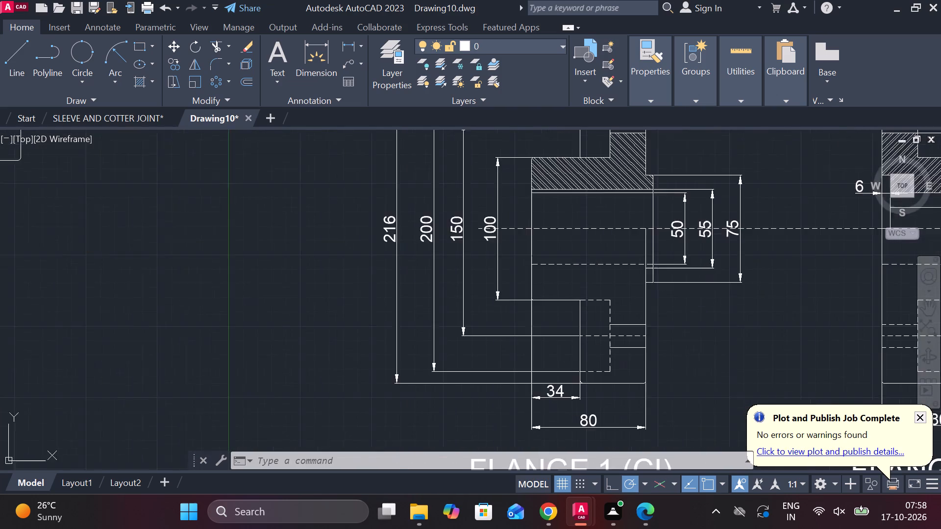
middle_click_drag(705, 319, 519, 346)
middle_click_drag(542, 336, 439, 361)
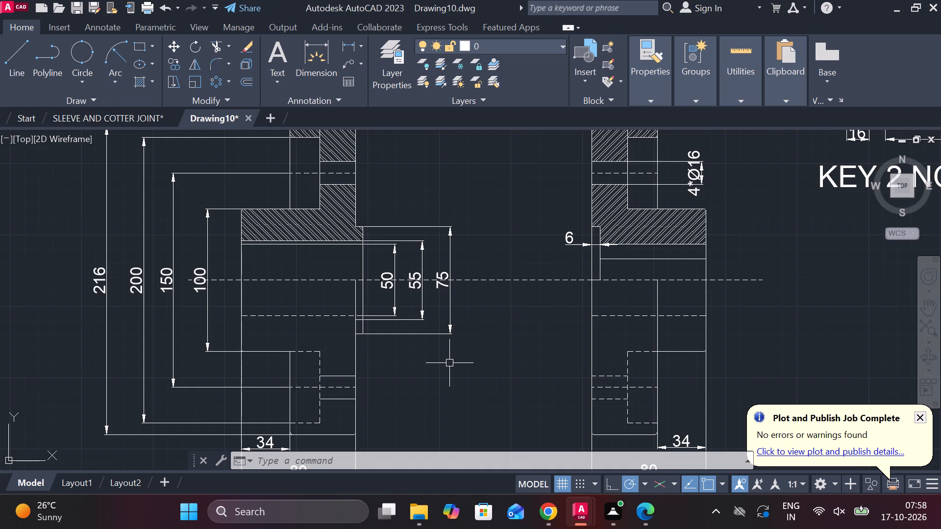
middle_click_drag(501, 319, 542, 327)
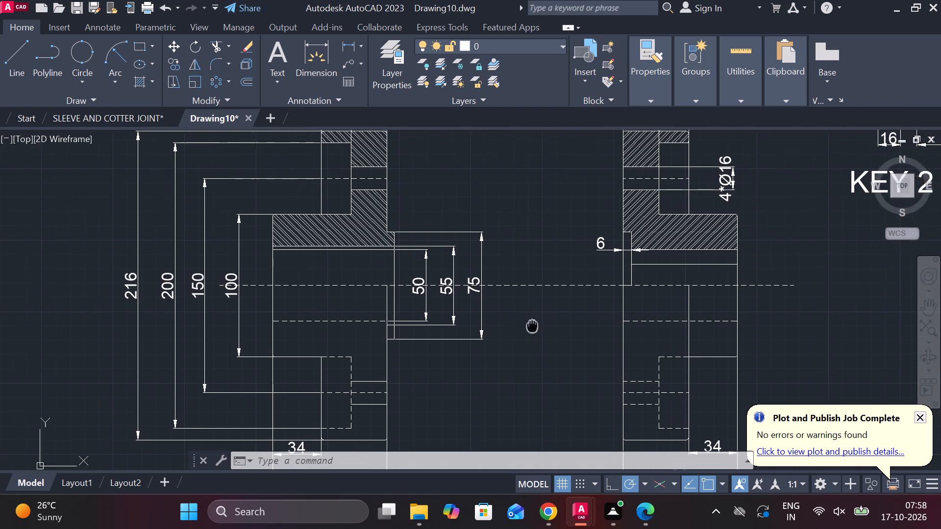
Draw a horizontal centre line across the left undimensioned flange view from its outer face's midpoint, trimming the overhang past the hub end.
middle_click_drag(542, 327, 566, 331)
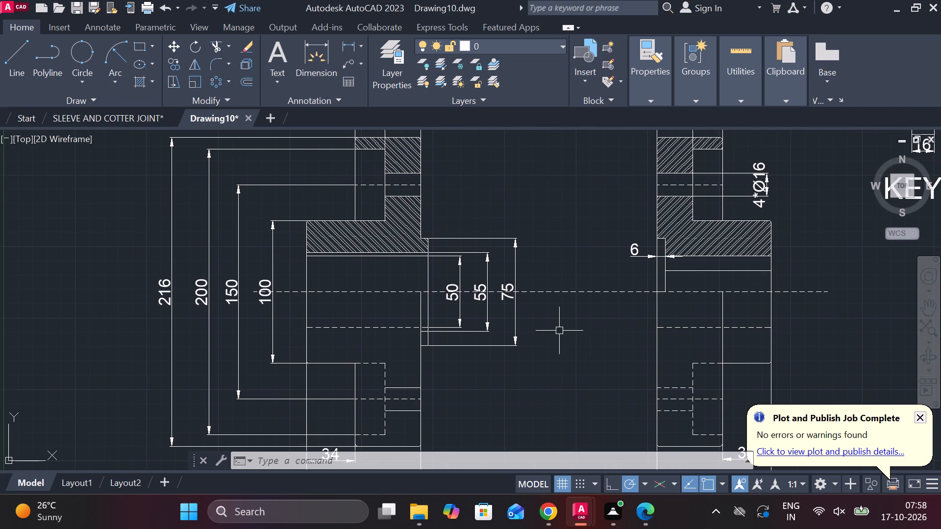
scroll(406, 336, "down", 2)
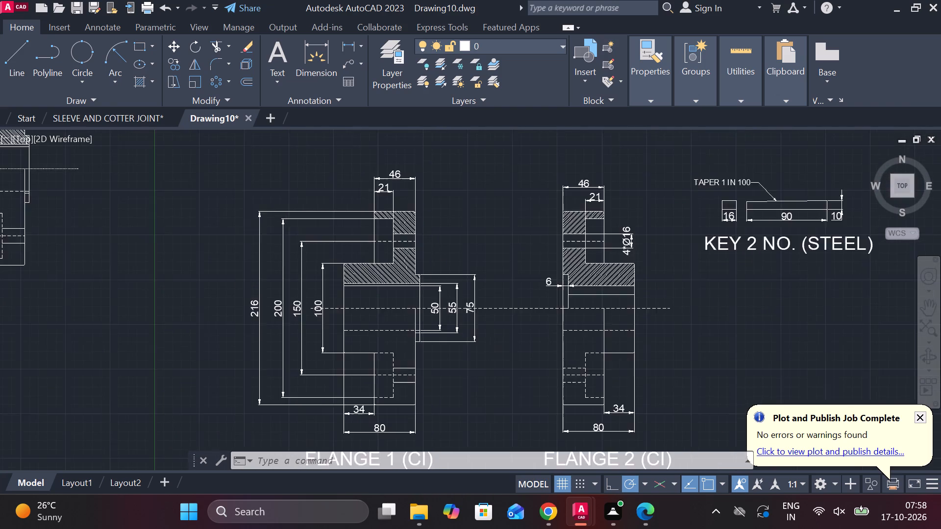
middle_click_drag(428, 326, 620, 367)
middle_click_drag(456, 361, 495, 372)
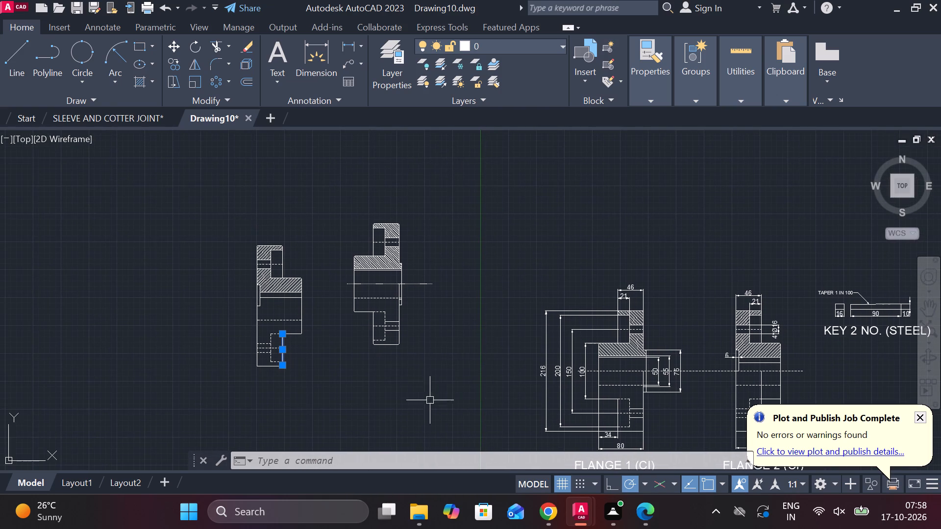
scroll(432, 389, "up", 1)
middle_click_drag(446, 376, 626, 381)
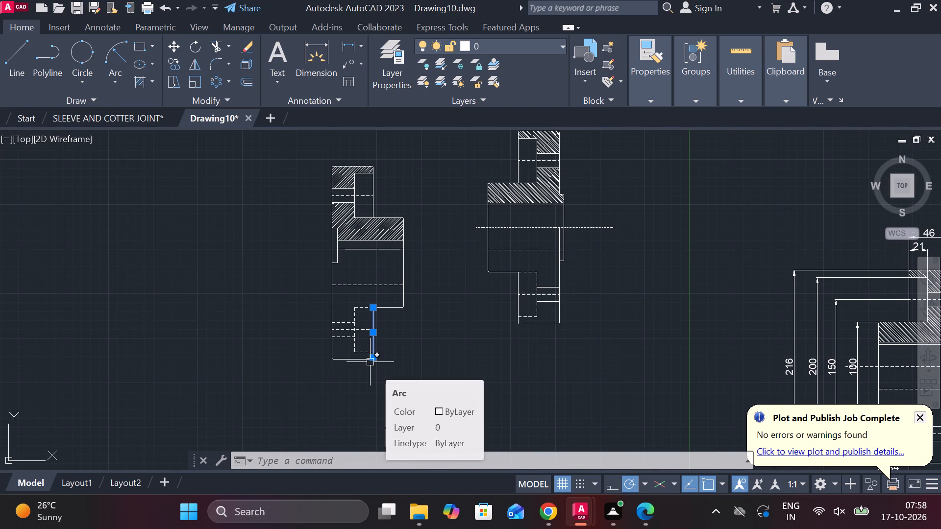
key("Escape")
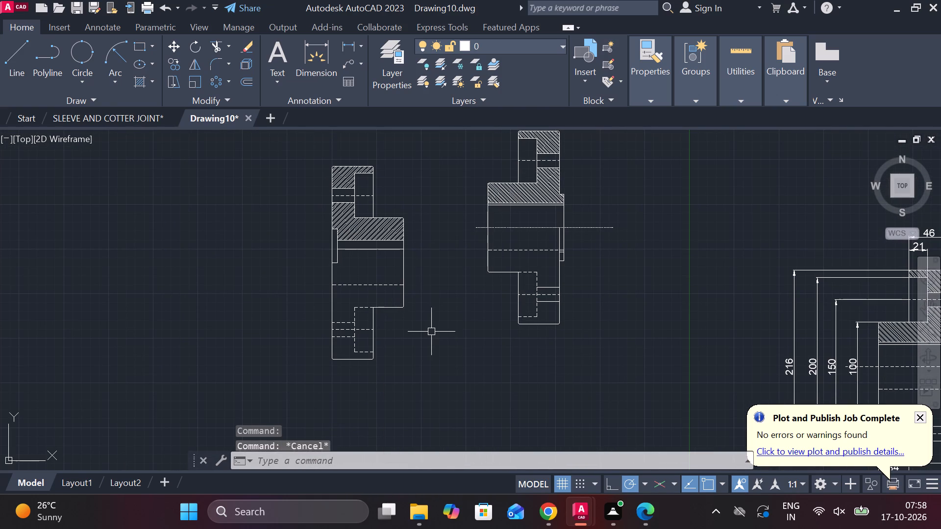
key("l")
key("Return")
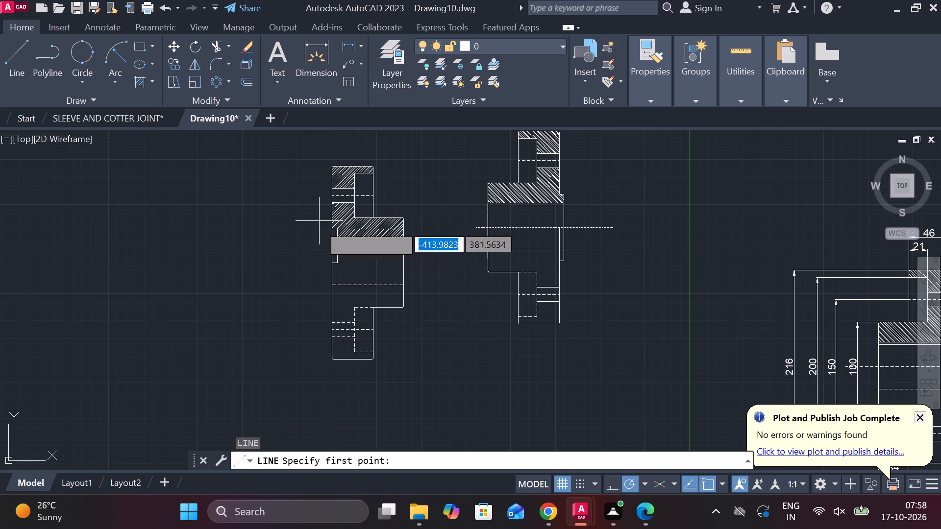
scroll(333, 274, "up", 2)
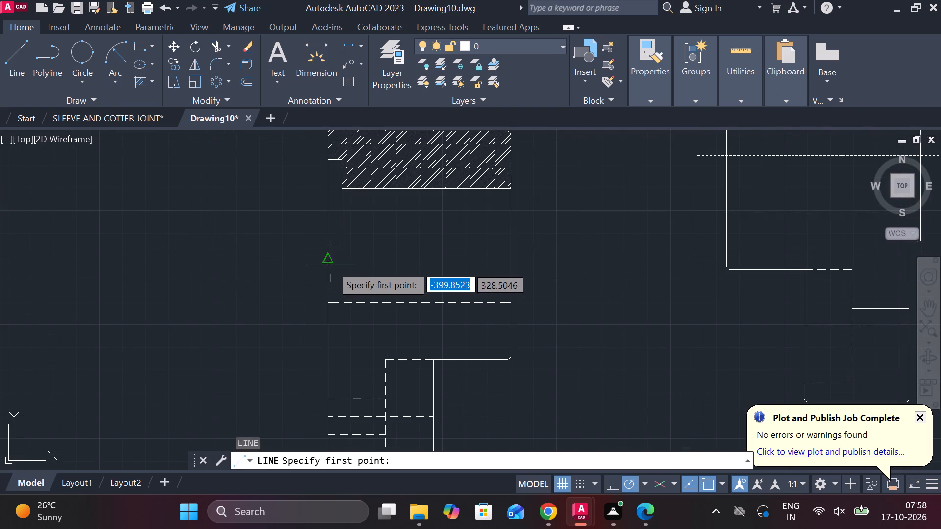
left_click(331, 264)
left_click(533, 262)
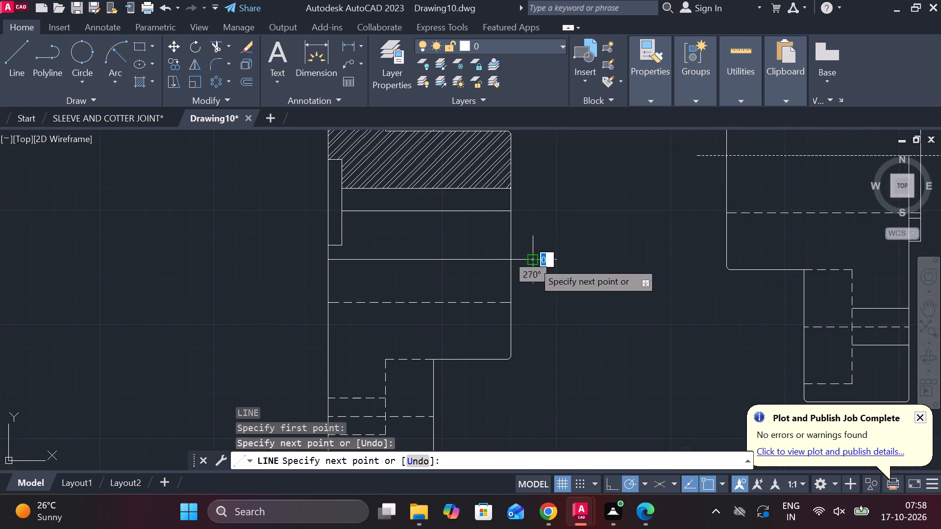
key("Escape")
type("TR")
key("space")
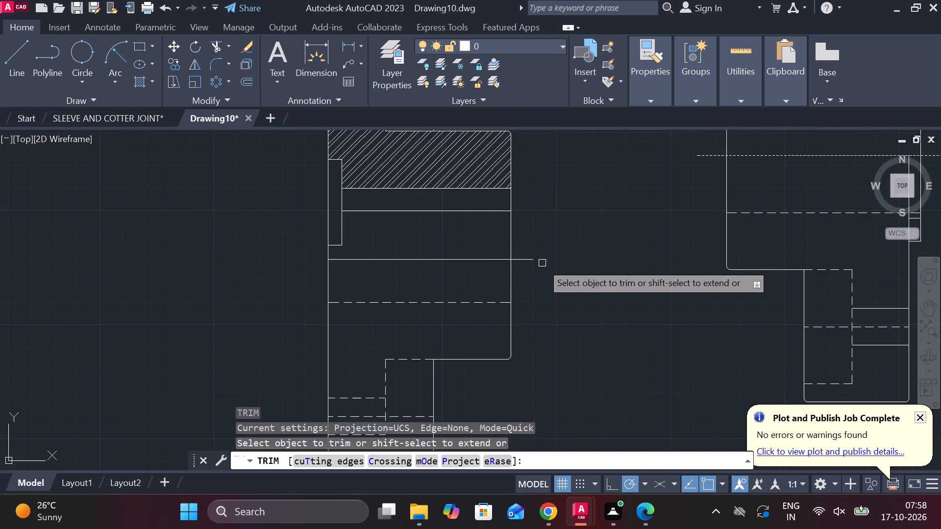
left_click(534, 261)
key("Escape")
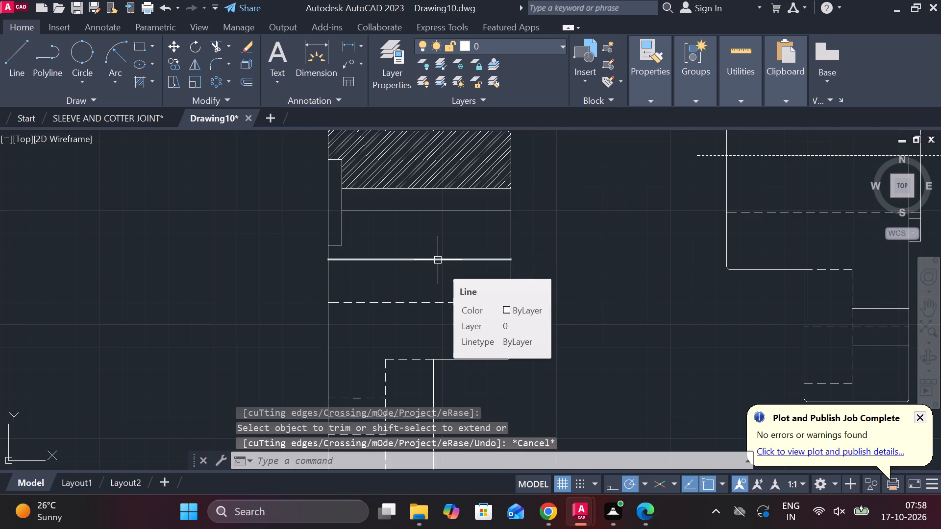
Set the new horizontal centre line's linetype to DASHED.
left_click(438, 260)
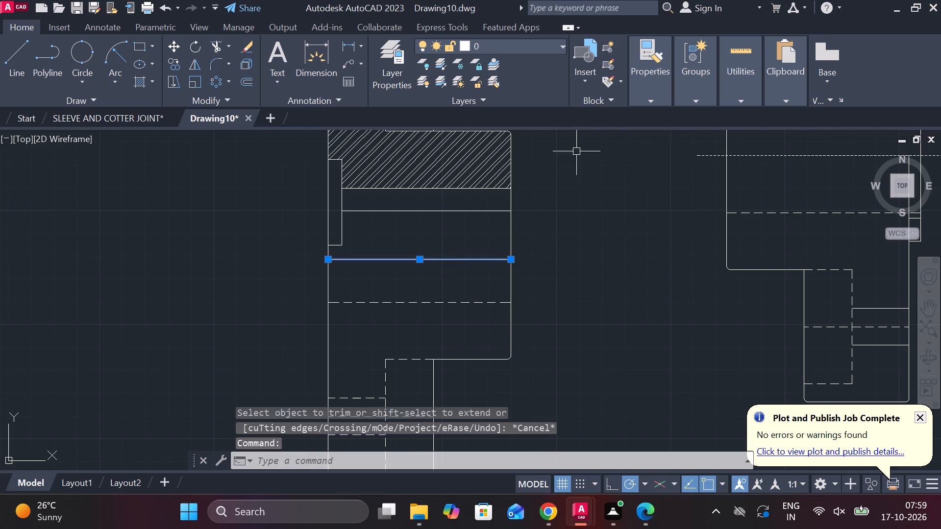
left_click(656, 92)
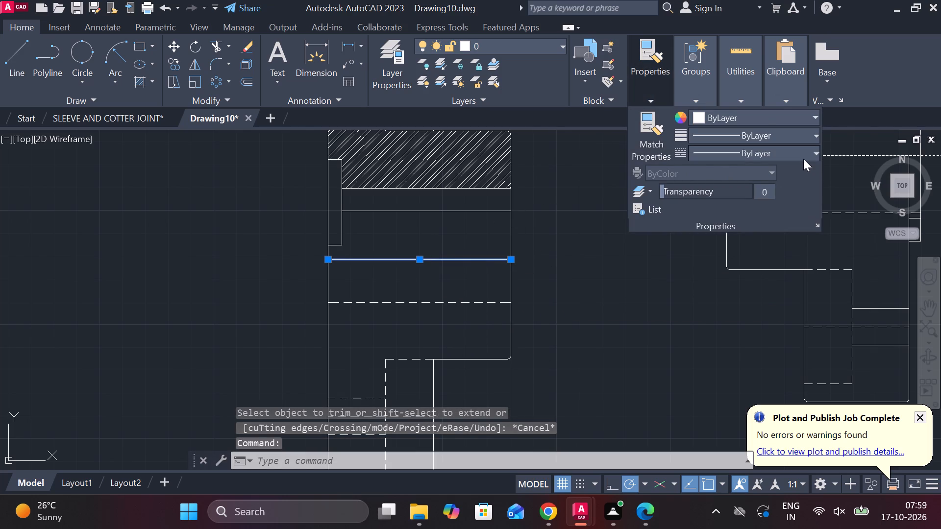
left_click(803, 159)
left_click(735, 218)
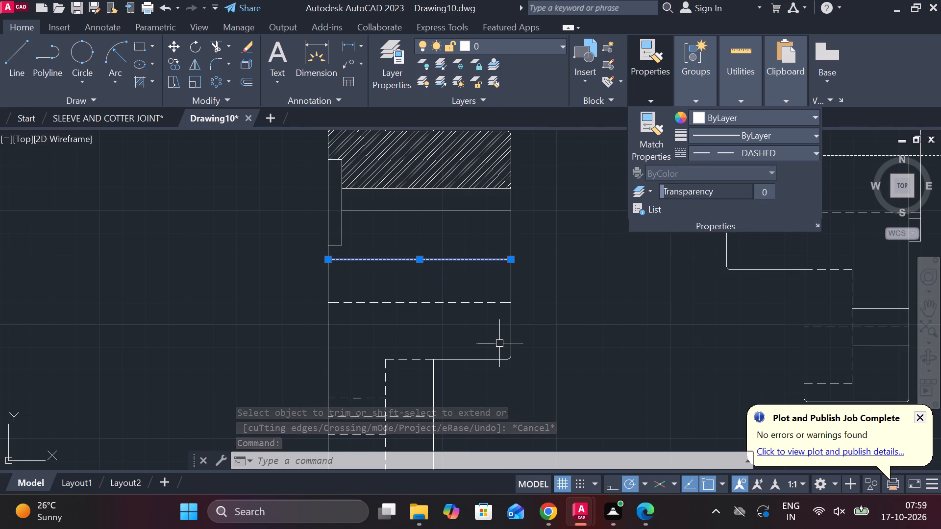
key("Escape")
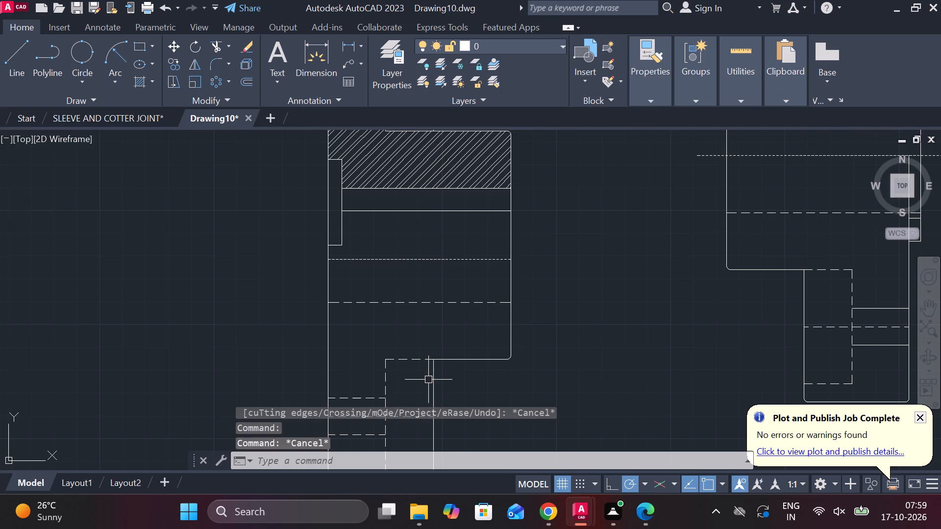
Lengthen the vertical rim edge in the same view's lower half up to the dashed centre line.
left_click(434, 386)
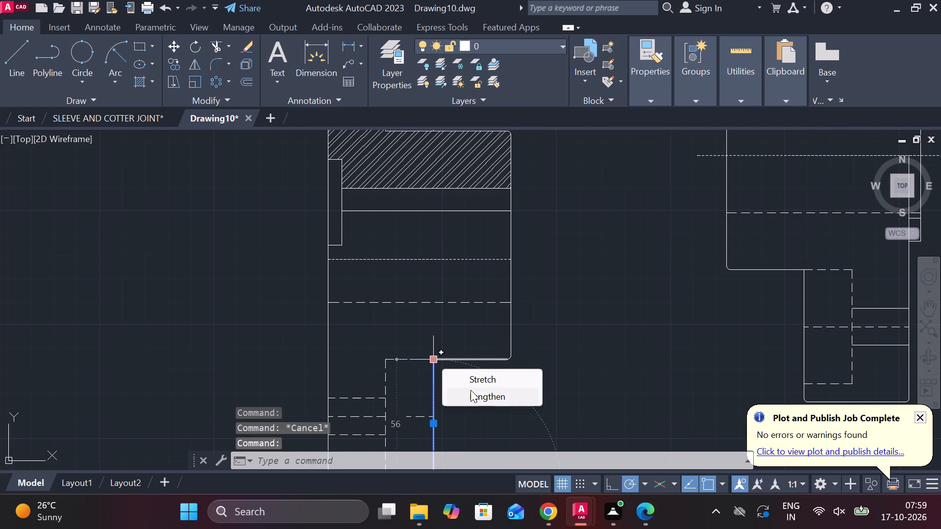
left_click(470, 390)
left_click(435, 263)
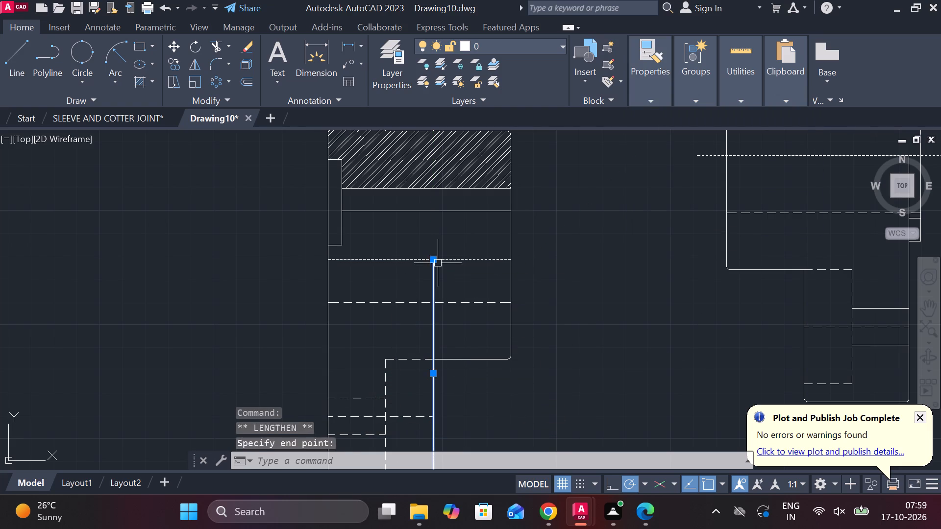
key("Escape")
Review the undimensioned flange views, the dimensioned Flange 1 and Flange 2 drawings, and the steel key drawing.
scroll(590, 305, "down", 2)
middle_click_drag(592, 327, 493, 325)
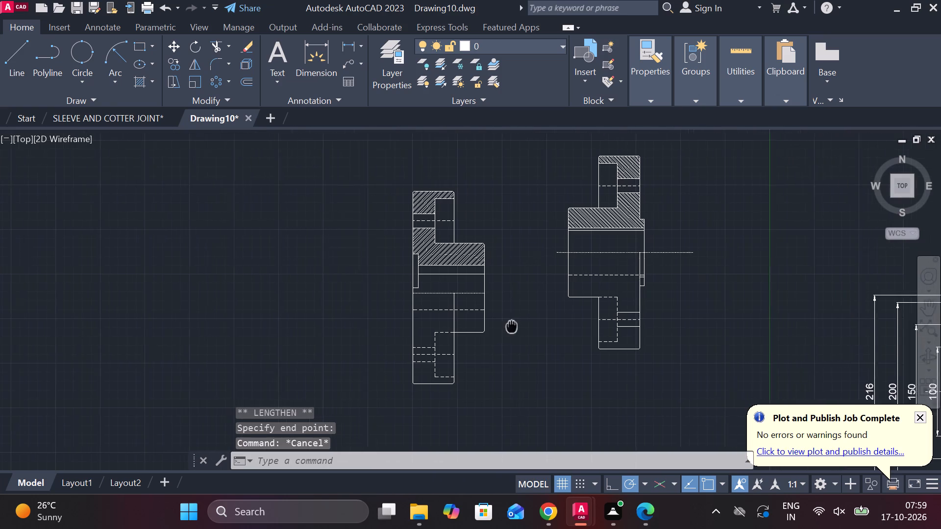
middle_click_drag(493, 325, 433, 322)
middle_click_drag(604, 349, 259, 261)
middle_click_drag(635, 348, 605, 348)
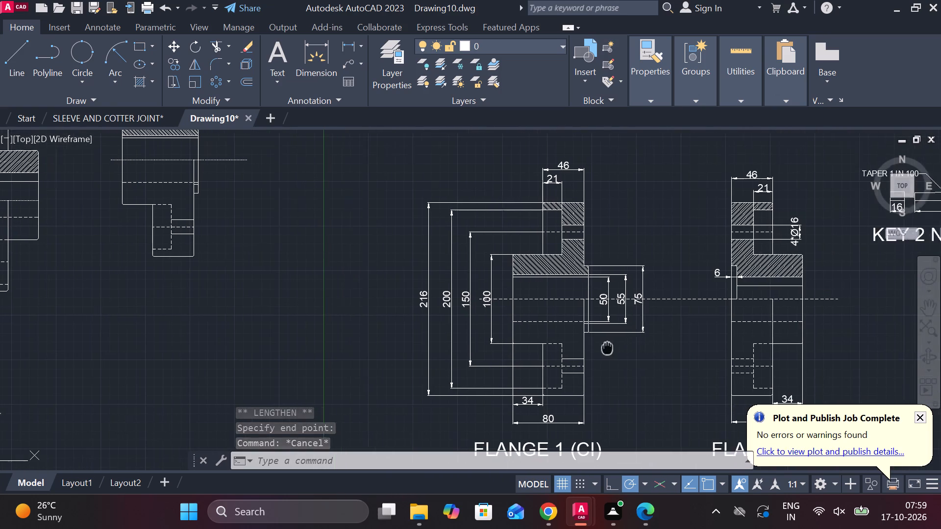
middle_click_drag(605, 348, 483, 268)
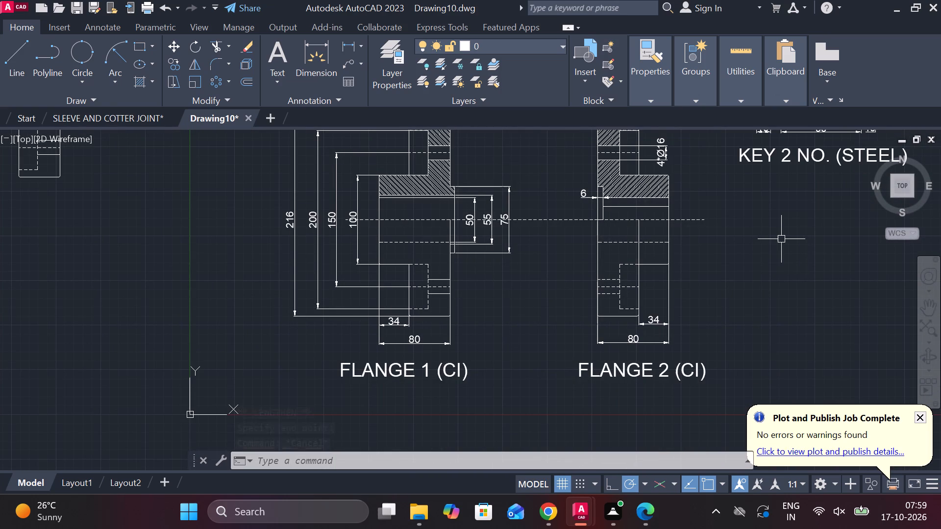
middle_click_drag(754, 259, 689, 279)
middle_click_drag(740, 275, 628, 307)
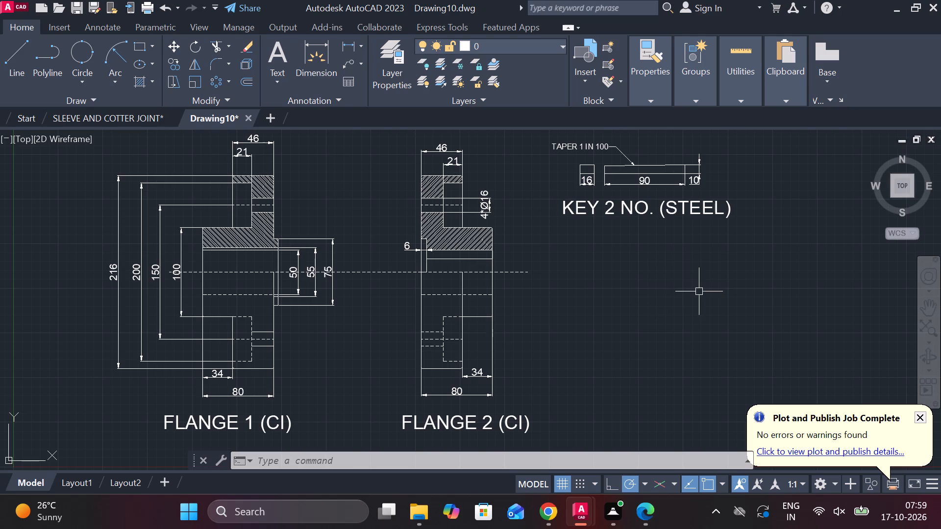
middle_click_drag(598, 283, 506, 276)
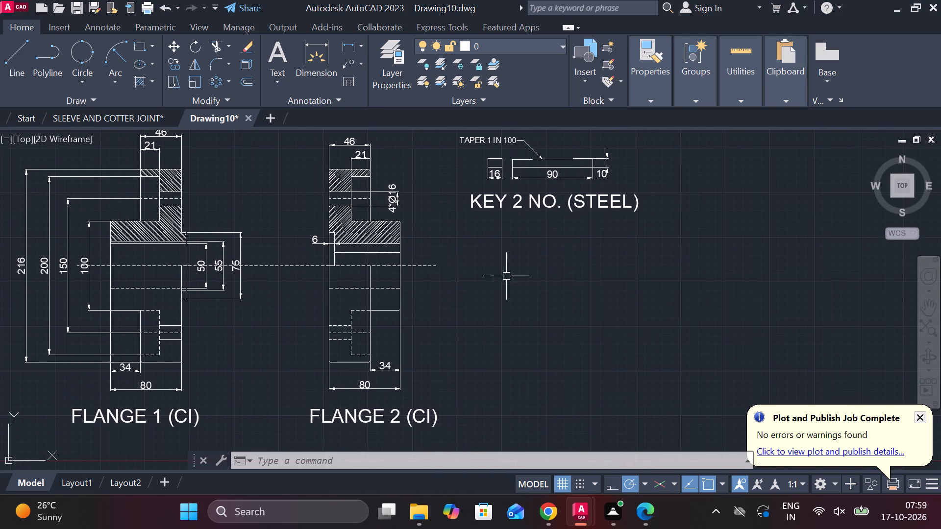
middle_click_drag(501, 272, 493, 272)
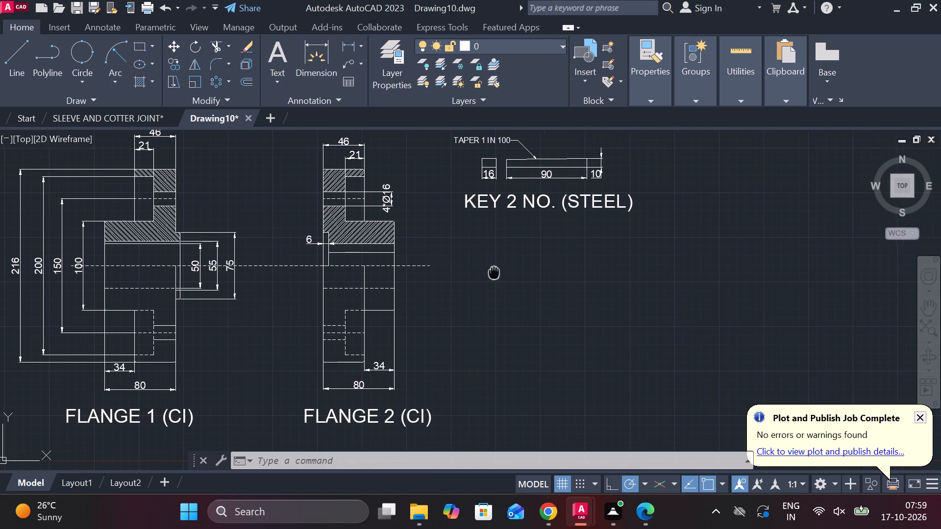
middle_click_drag(493, 272, 434, 311)
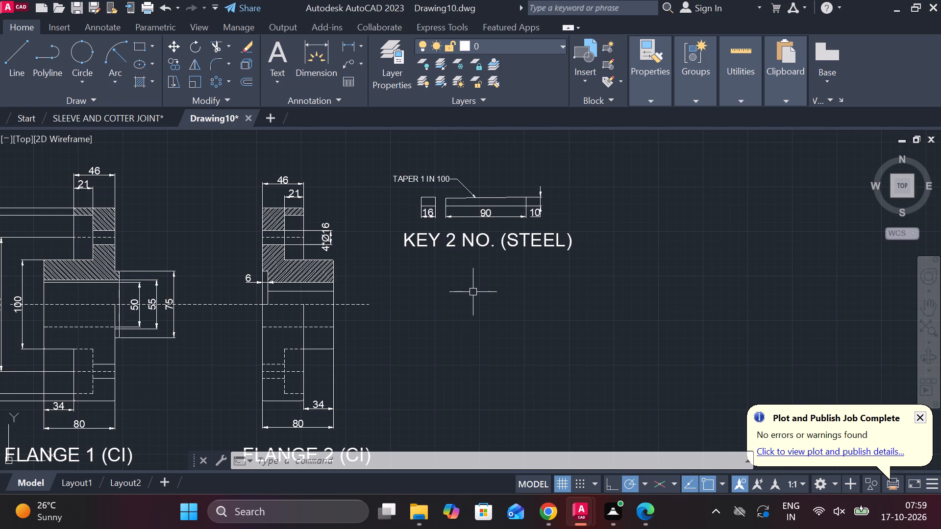
Draw a horizontal rectangle 66 long and 16 high with lines in the empty area below the KEY 2 NO. (STEEL) label.
scroll(473, 292, "up", 1)
key("l")
key("Return")
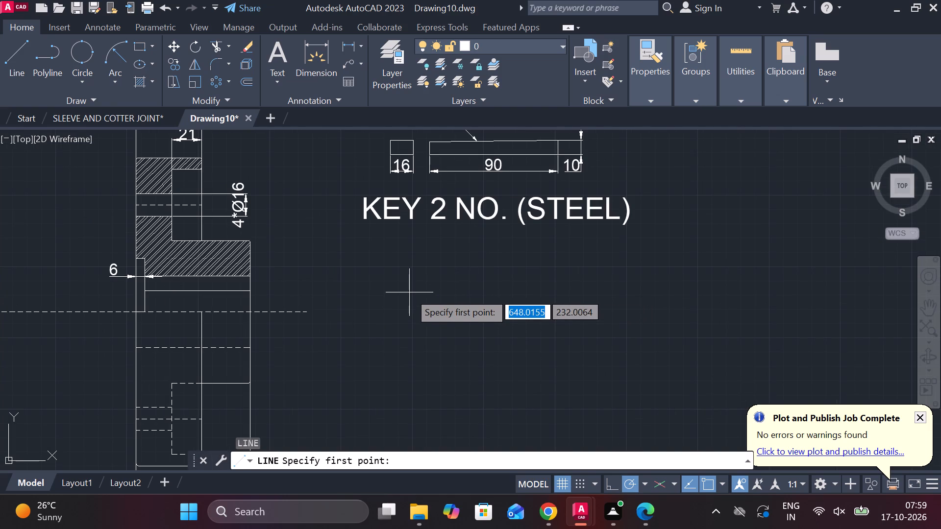
left_click(456, 293)
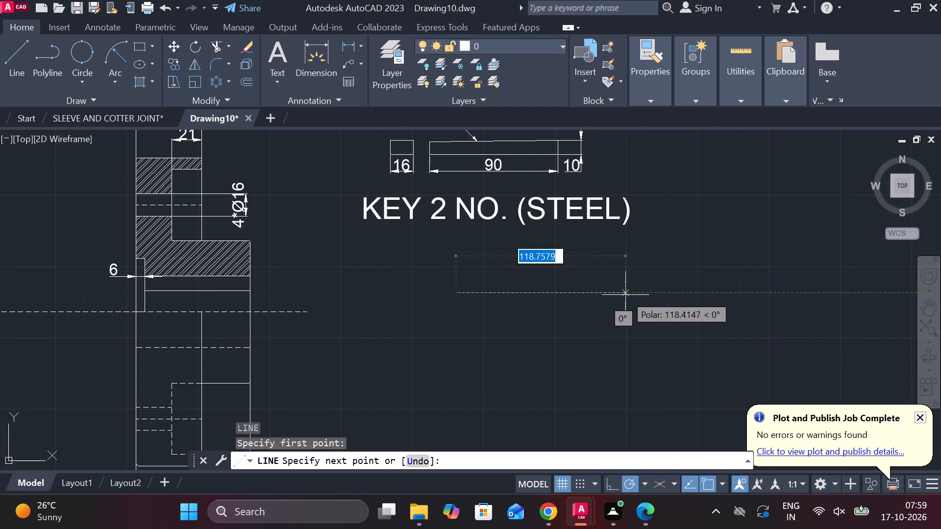
type("66")
key("space")
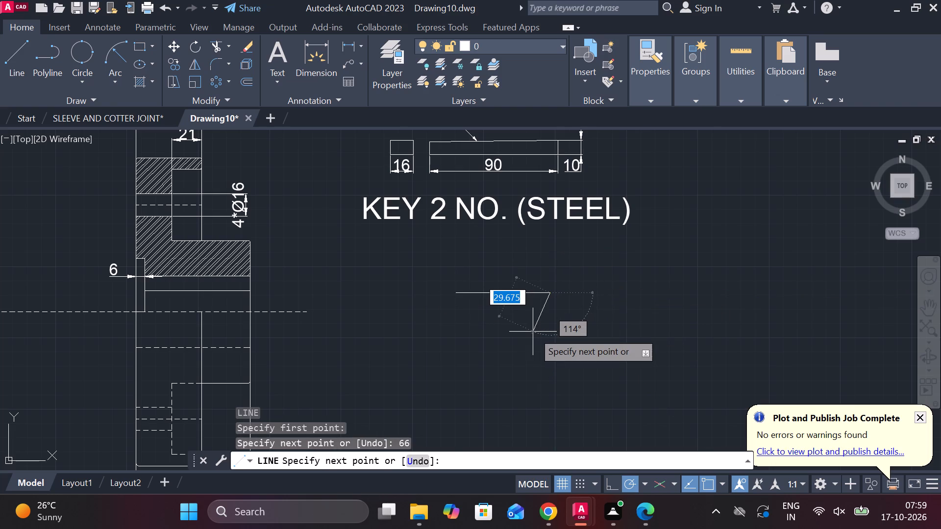
scroll(533, 332, "up", 1)
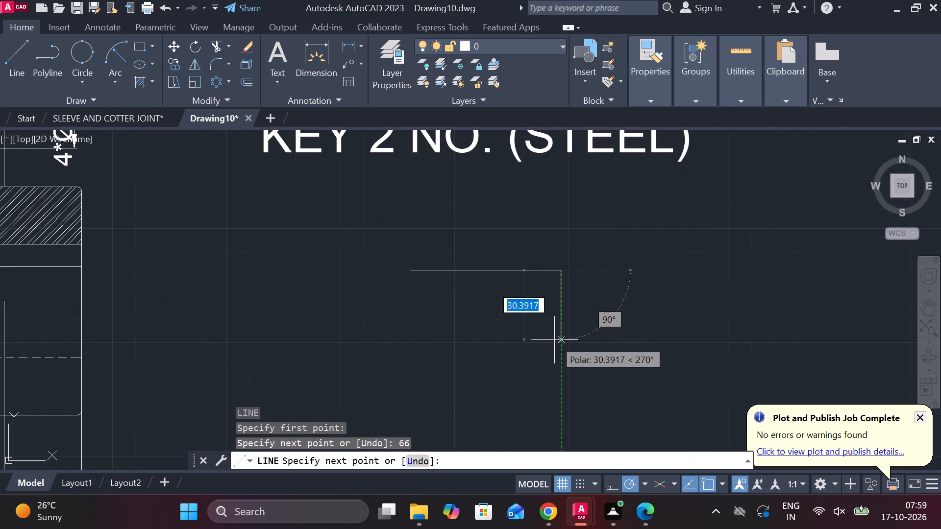
type("16")
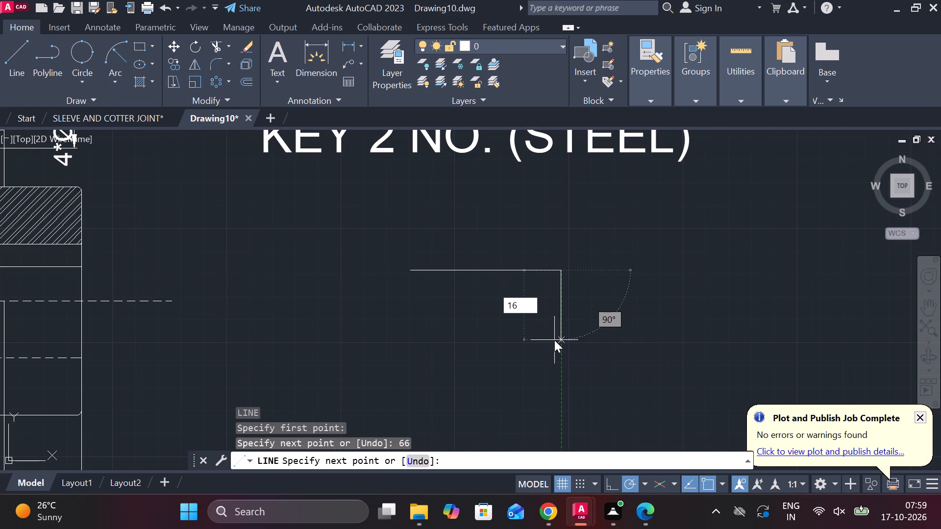
key("space")
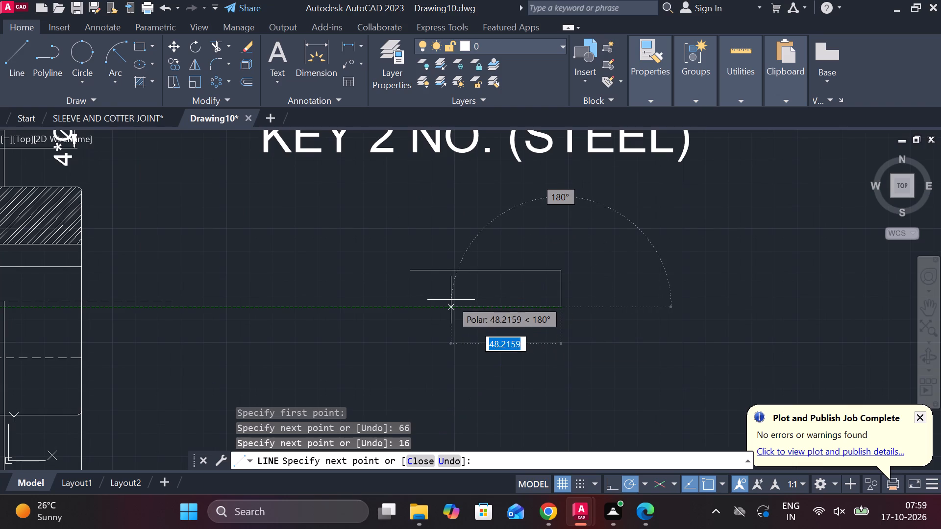
type("66")
key("space")
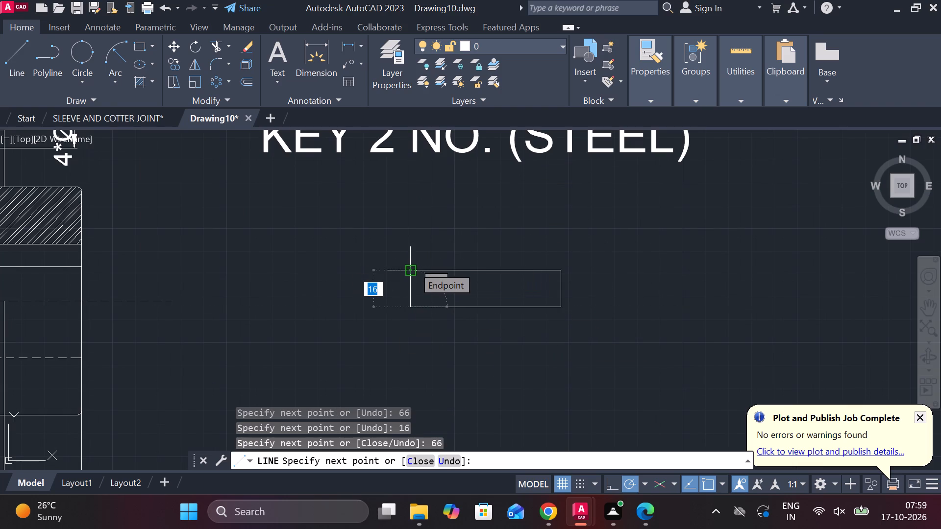
left_click(413, 265)
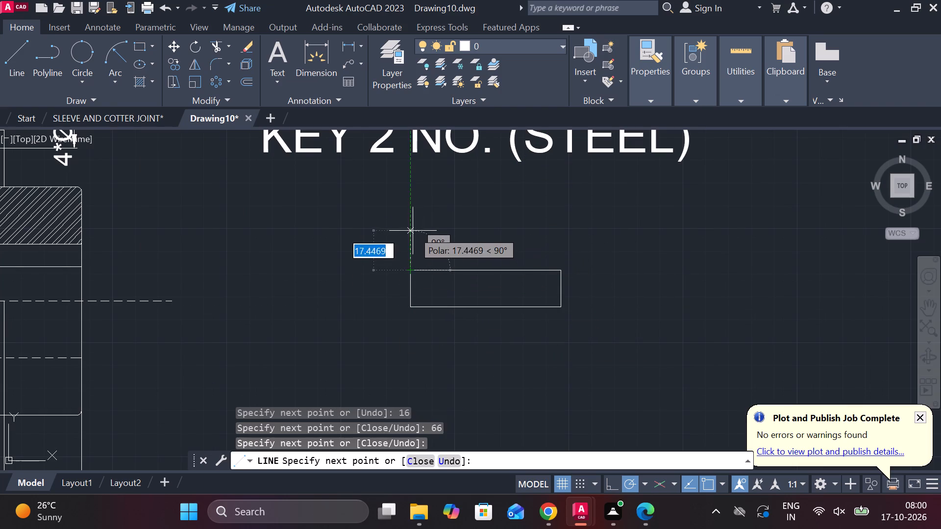
Continue the outline from the rectangle's upper-left corner 6 up, 6 left, and down level with the rectangle's bottom edge.
scroll(412, 249, "up", 3)
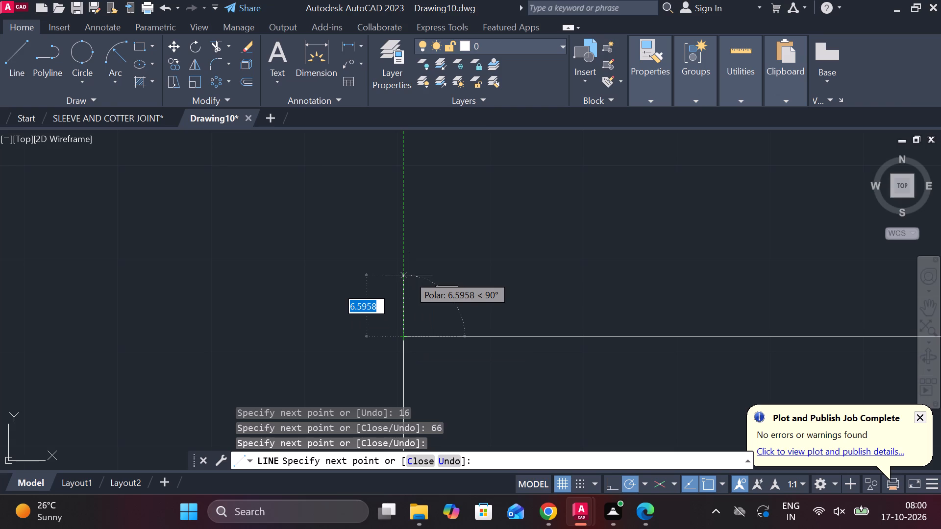
scroll(409, 275, "down", 1)
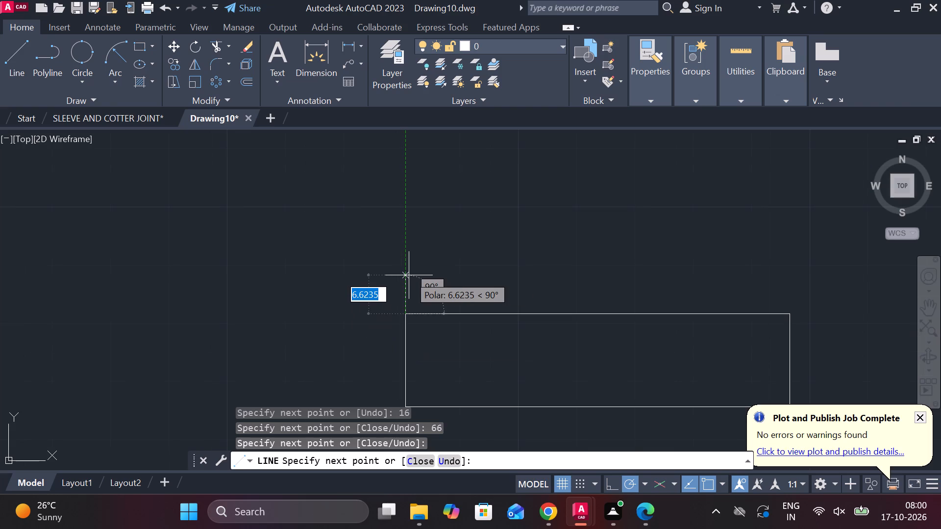
type("6")
key("space")
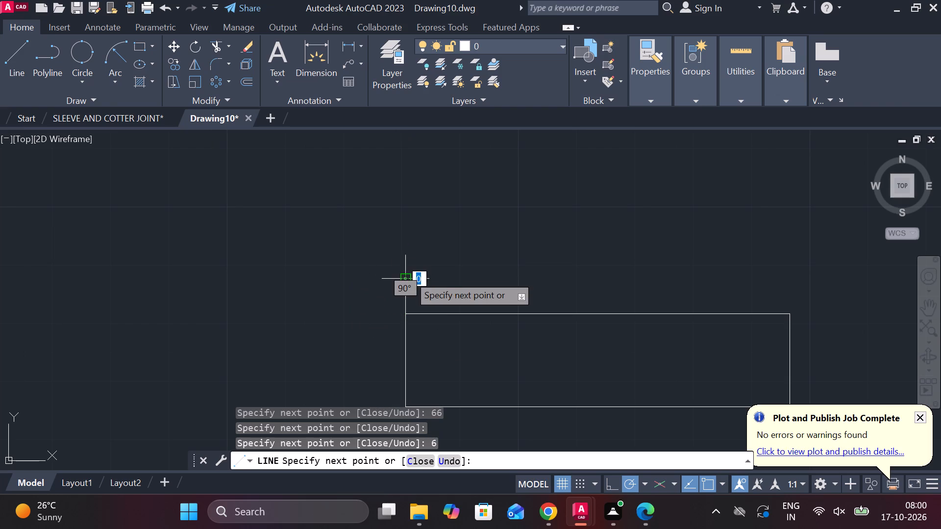
middle_click_drag(372, 269, 397, 215)
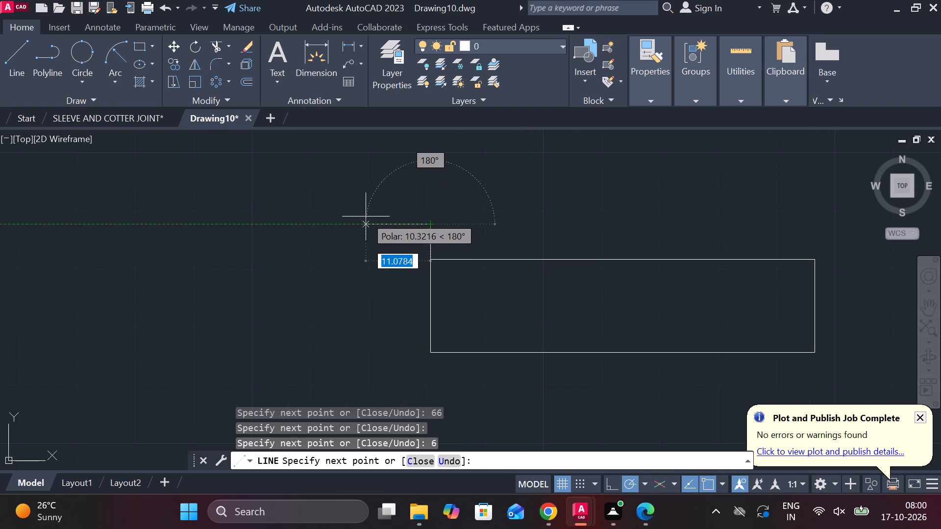
type("6")
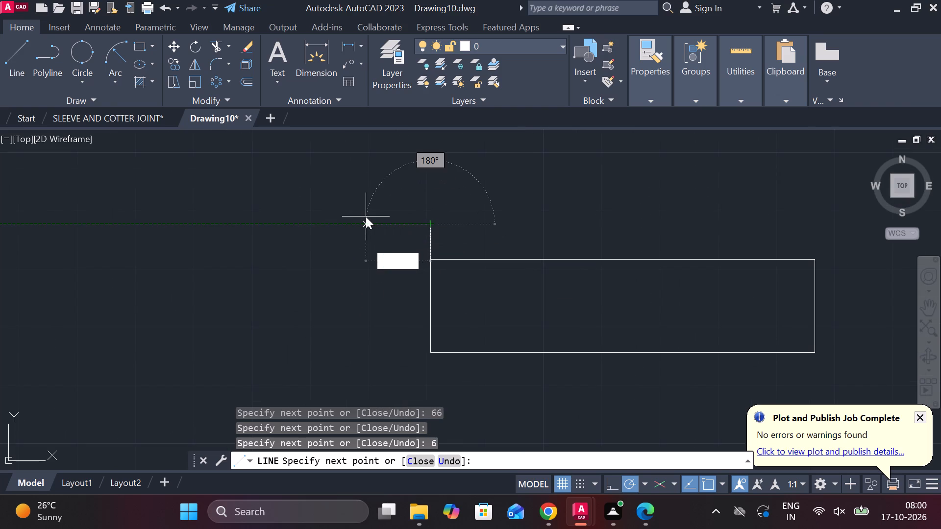
key("space")
middle_click_drag(393, 284, 387, 271)
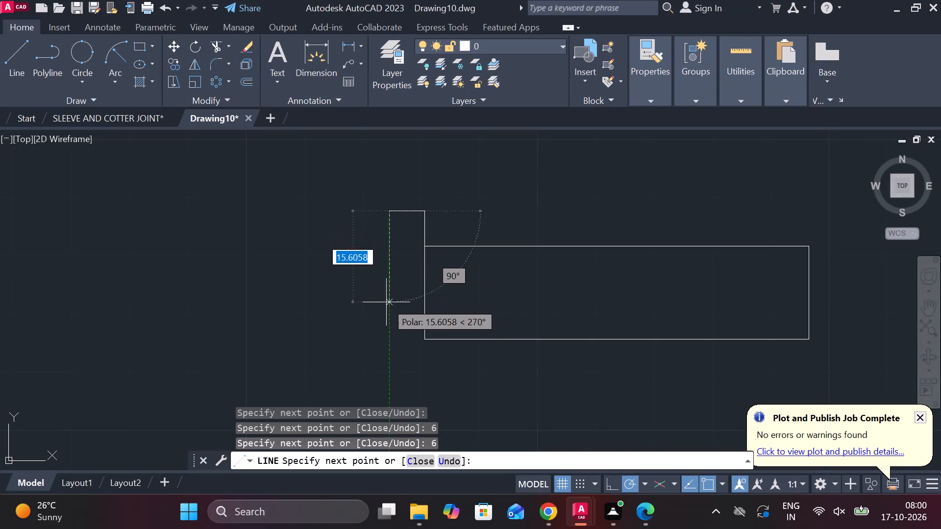
left_click(393, 340)
Close the 6-wide head outline by drawing it 6 below the rectangle's bottom edge, across, and up to the lower-left corner.
middle_click_drag(392, 352, 391, 352)
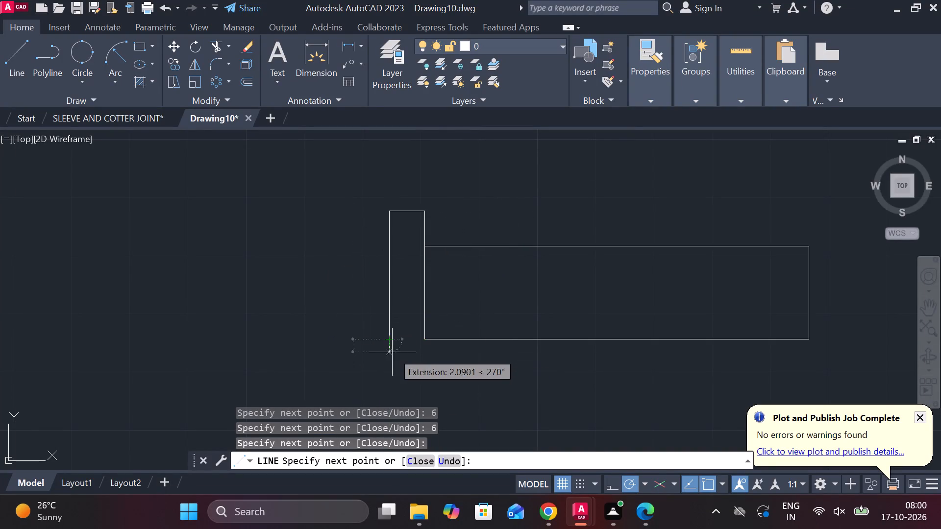
middle_click_drag(391, 352, 387, 300)
key("6")
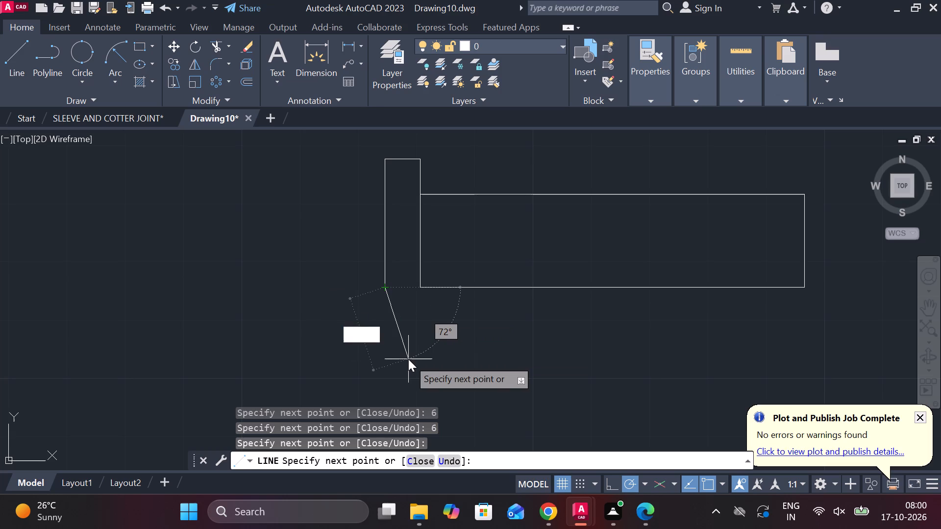
key("Return")
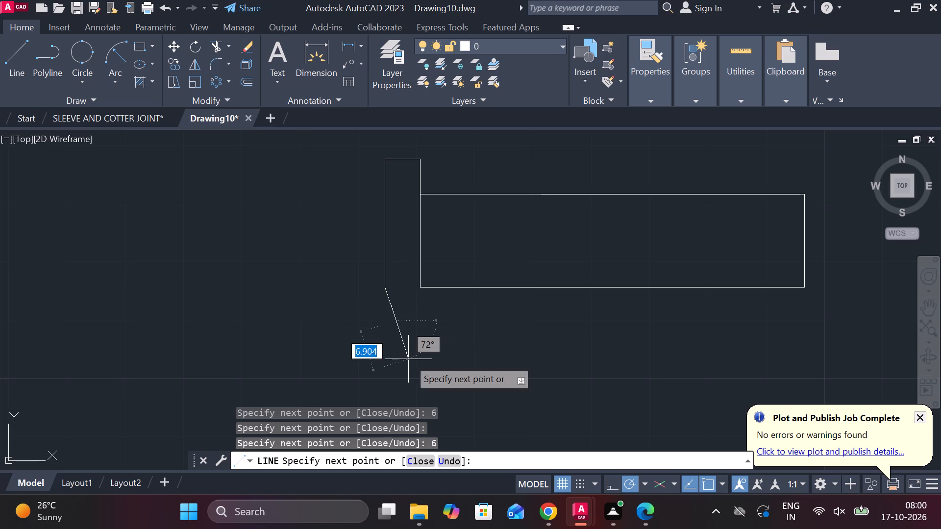
key("ctrl+z")
type("6")
key("space")
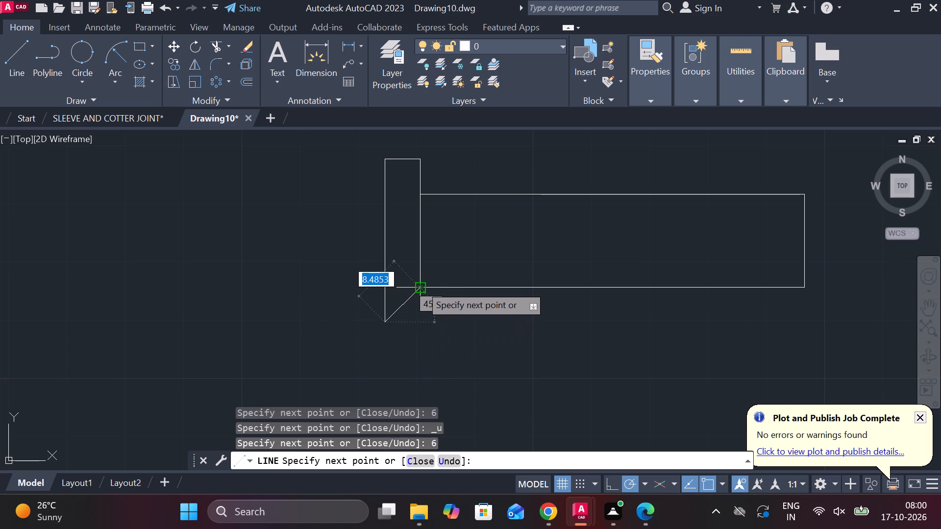
left_click(423, 330)
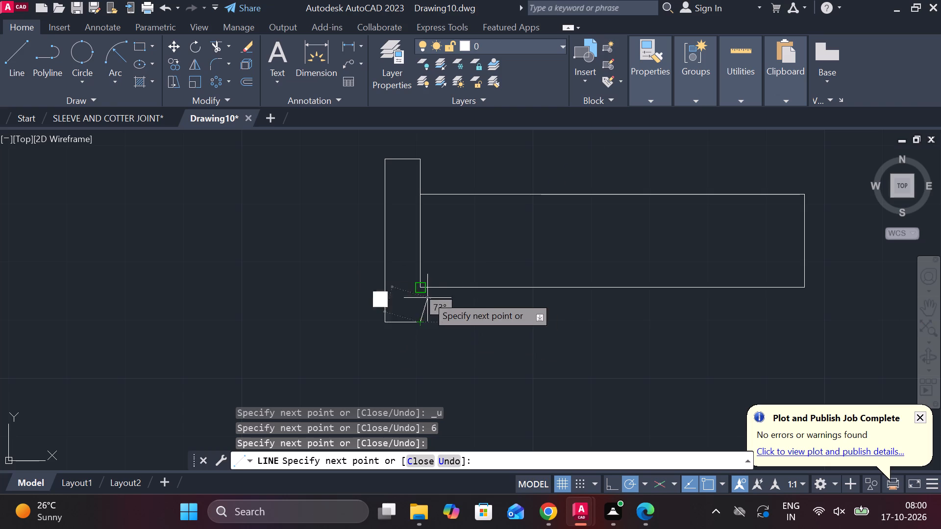
left_click(422, 289)
key("Escape")
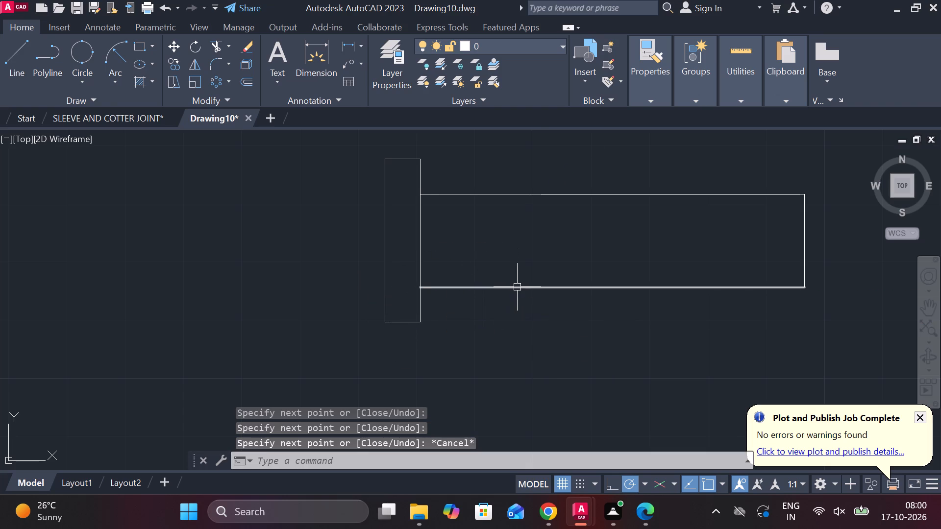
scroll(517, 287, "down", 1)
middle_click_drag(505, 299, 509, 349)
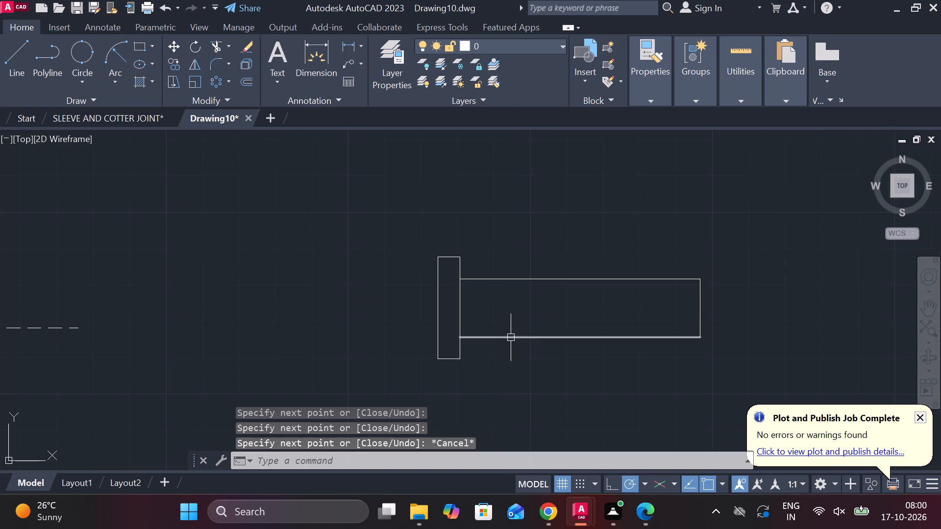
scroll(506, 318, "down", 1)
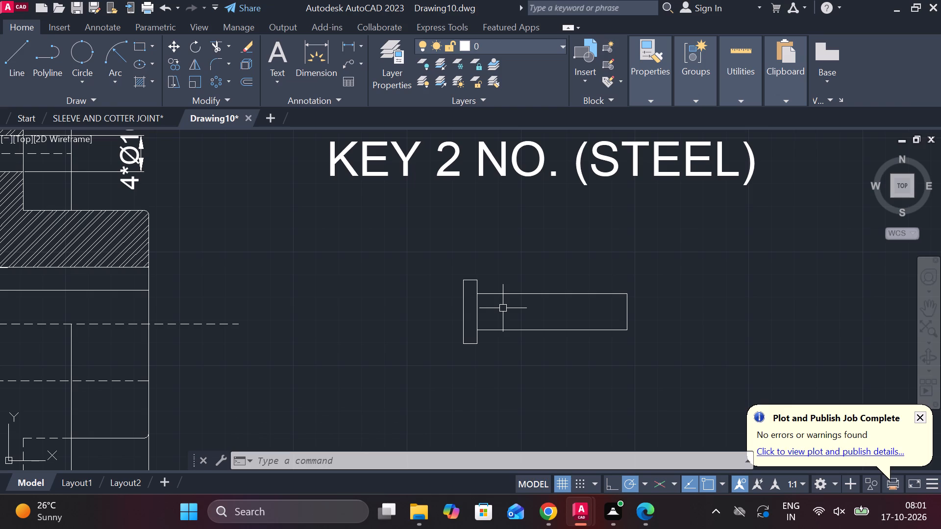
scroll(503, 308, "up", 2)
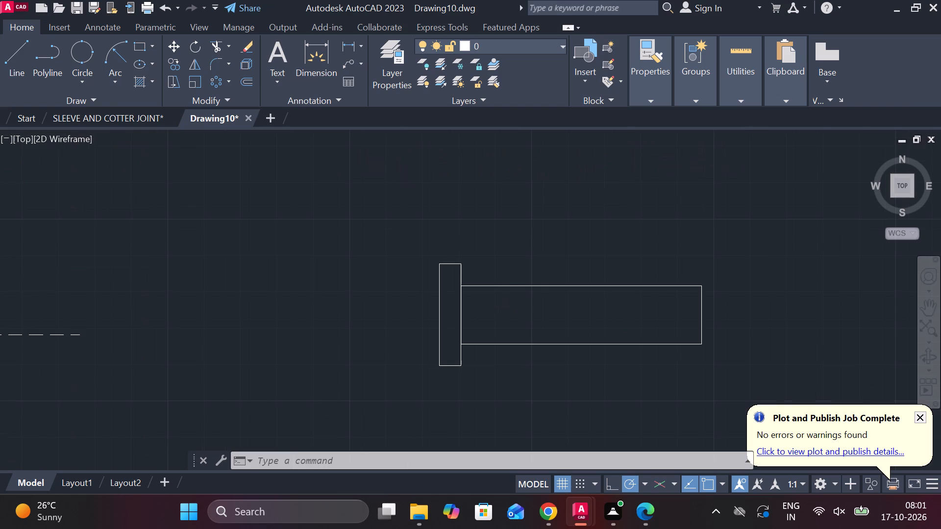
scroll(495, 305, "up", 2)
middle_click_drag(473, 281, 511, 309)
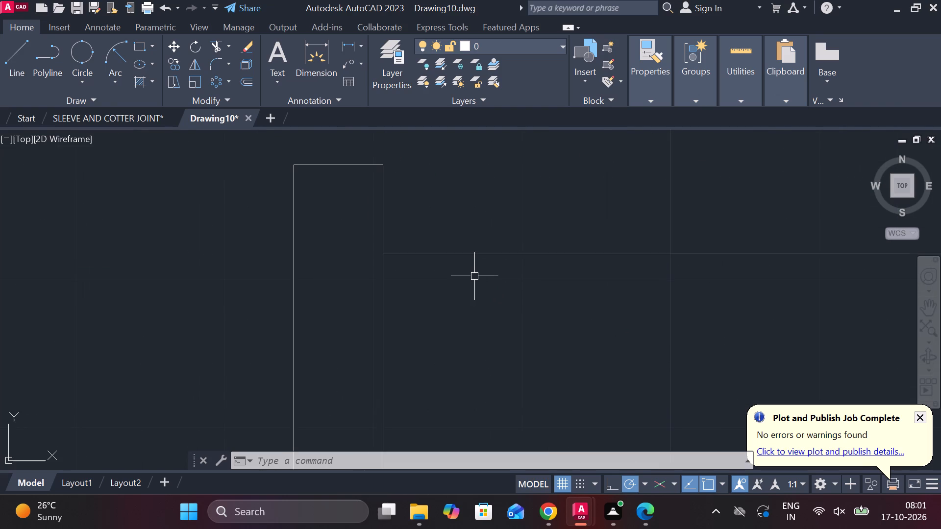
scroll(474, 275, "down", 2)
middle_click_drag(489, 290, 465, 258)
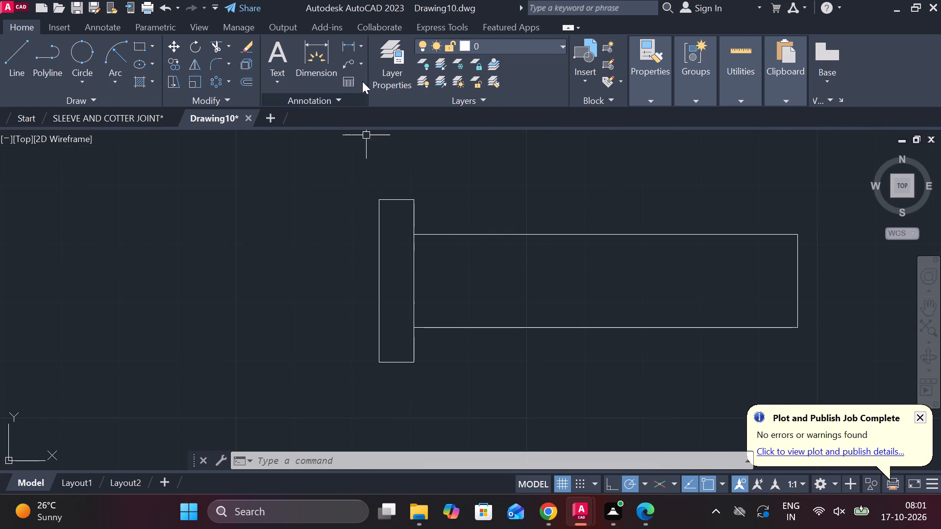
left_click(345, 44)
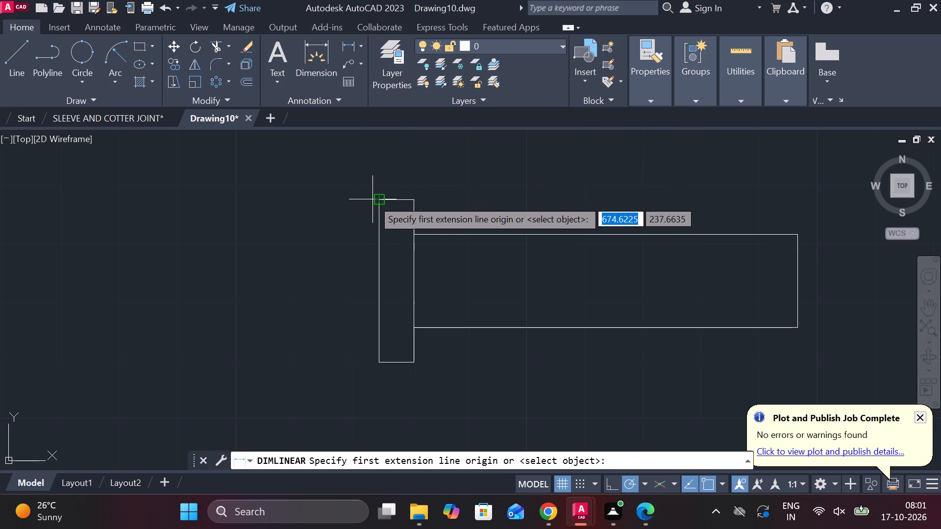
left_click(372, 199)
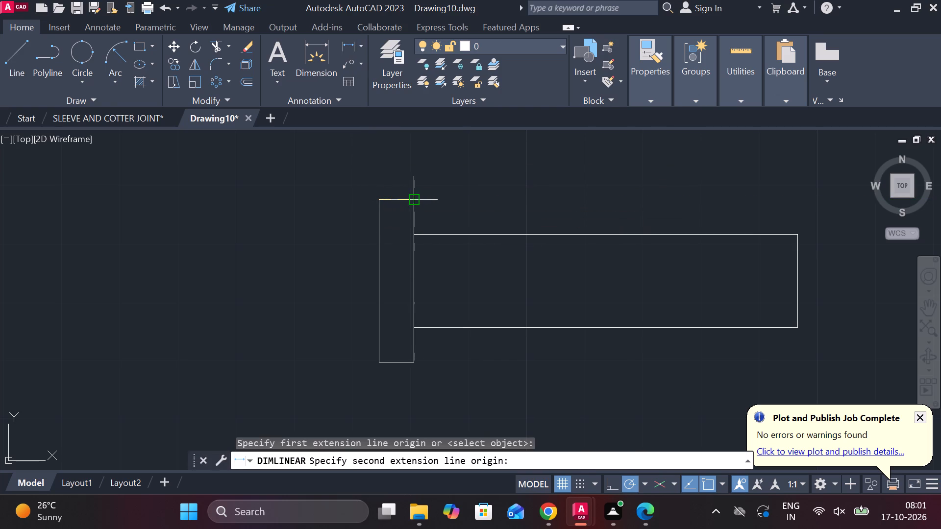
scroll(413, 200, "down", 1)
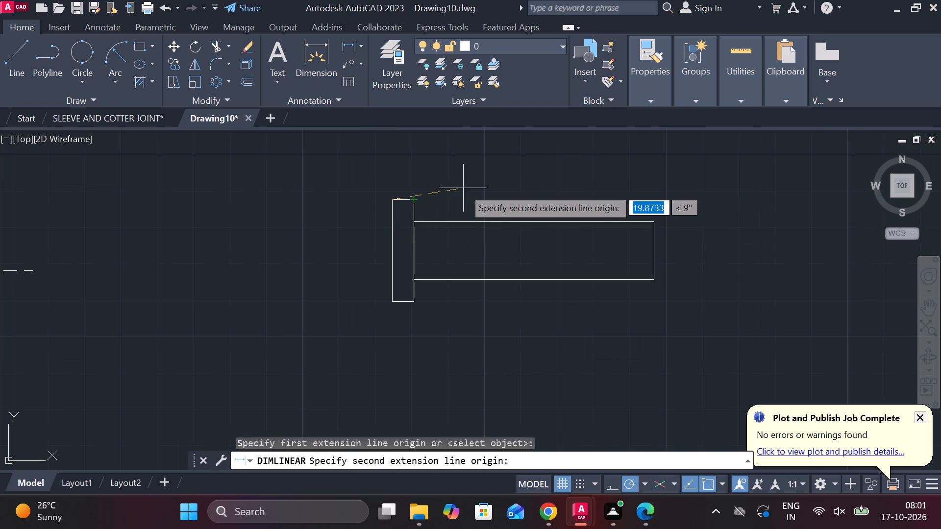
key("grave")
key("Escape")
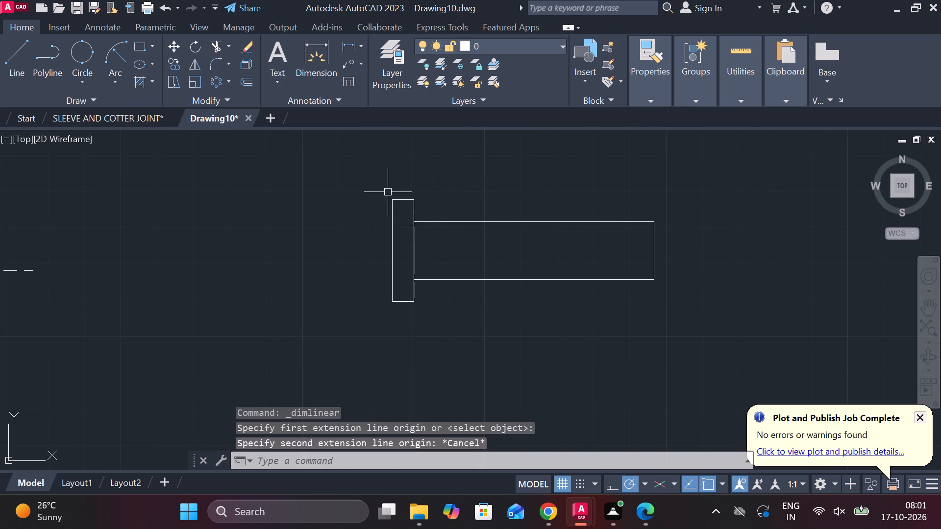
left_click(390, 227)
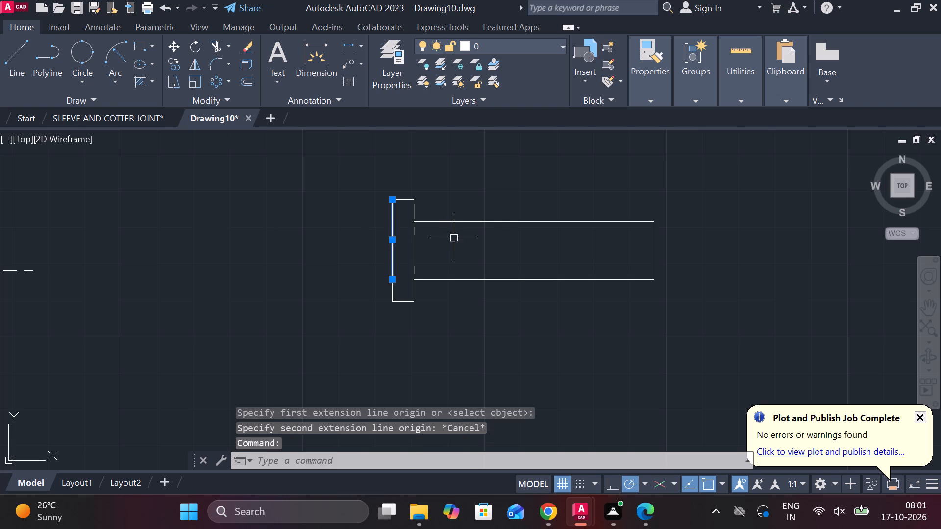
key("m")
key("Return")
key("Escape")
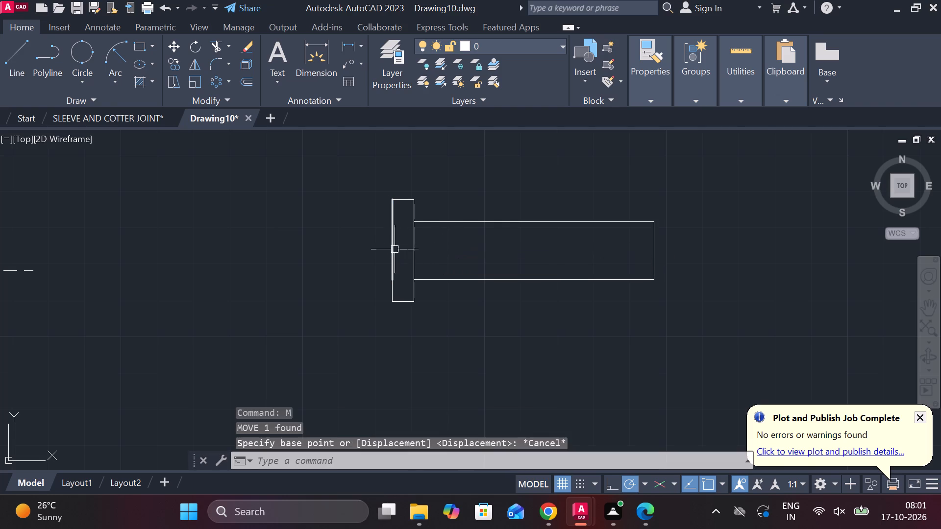
Erase the head's top, bottom and outer vertical lines, keeping the vertical line at the shank's left end.
left_click(393, 255)
left_click(400, 303)
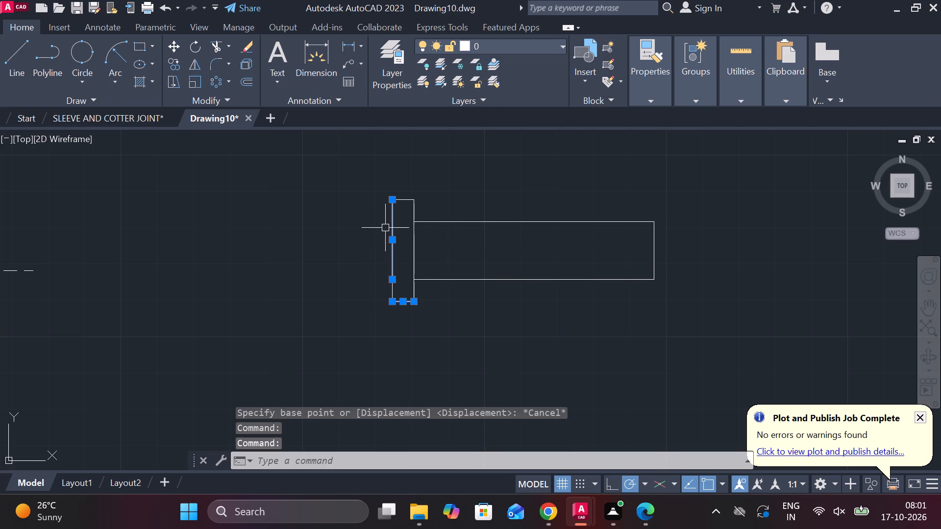
left_click(405, 202)
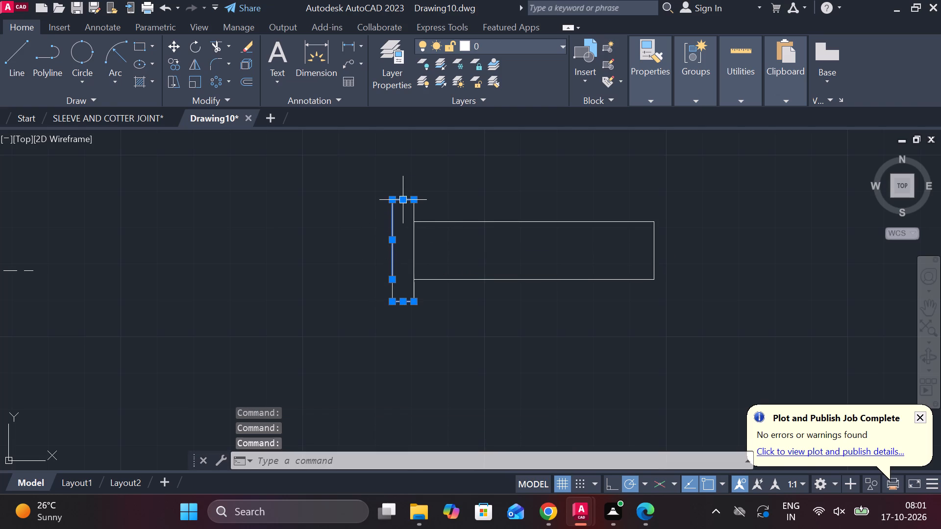
key("3")
key("space")
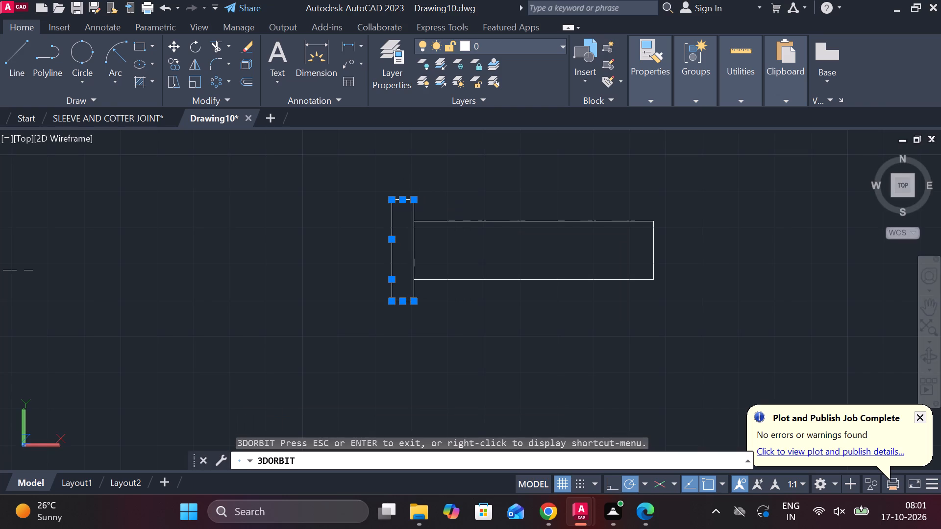
key("ctrl+z")
scroll(415, 226, "down", 3)
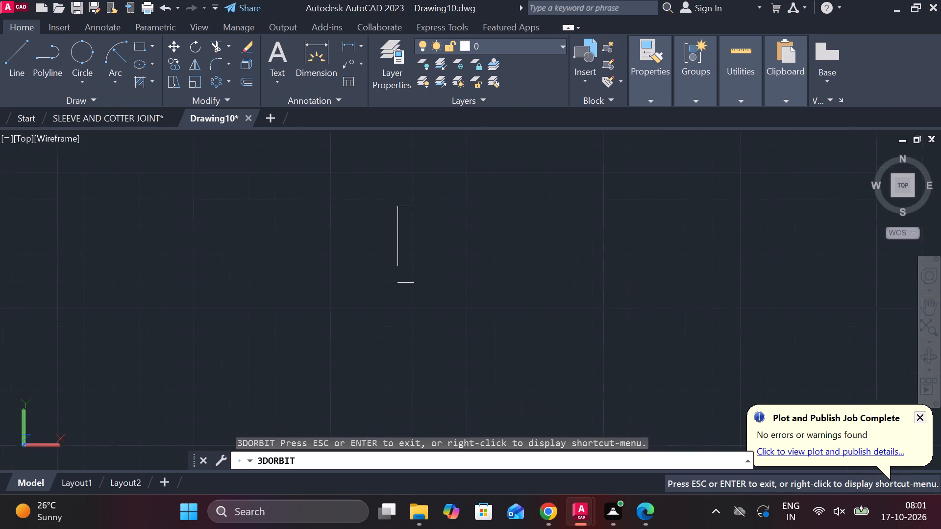
scroll(464, 227, "down", 6)
key("ctrl+z")
key("ctrl+z")
key("ctrl+z")
key("Escape")
scroll(443, 222, "up", 2)
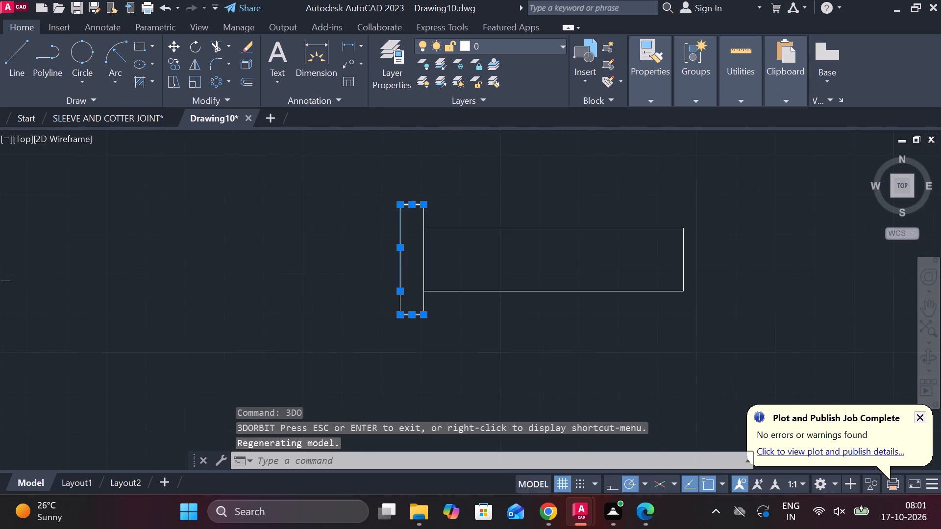
scroll(443, 222, "up", 1)
type("E")
key("space")
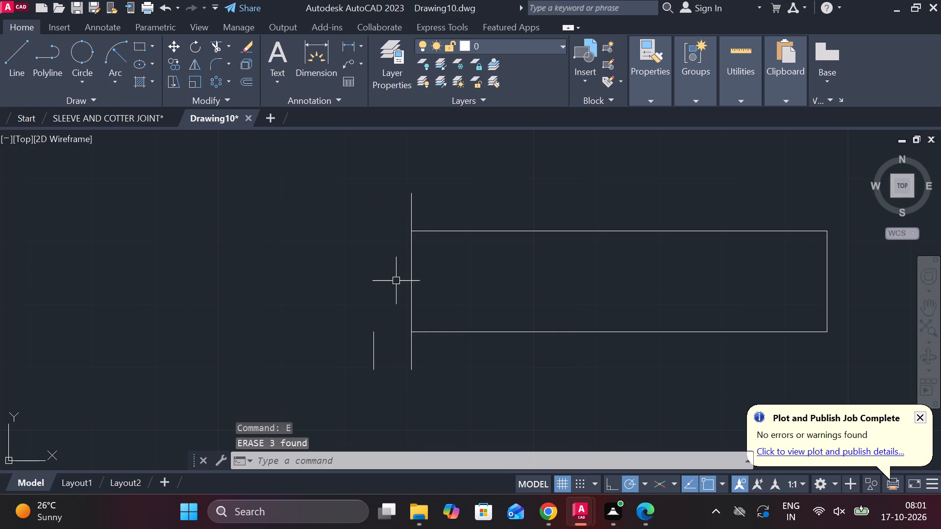
left_click(373, 350)
type("E")
key("space")
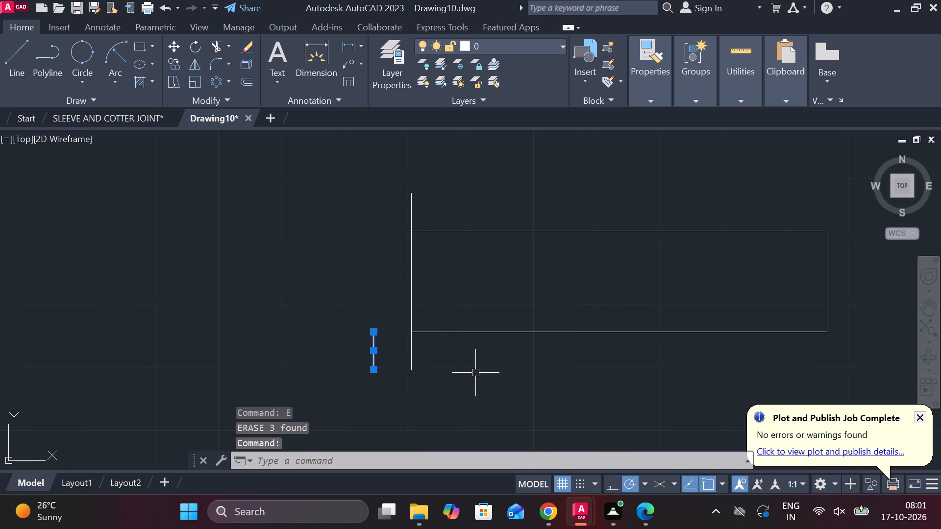
Redraw the head's top, outer and bottom edges 12 wide, joined to both ends of the remaining vertical line.
key("l")
key("Return")
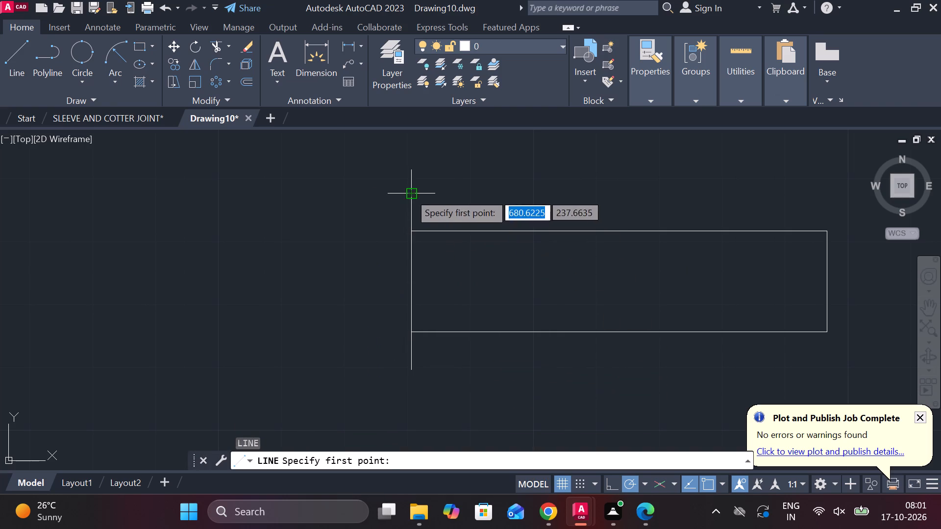
left_click(409, 193)
type("12")
key("space")
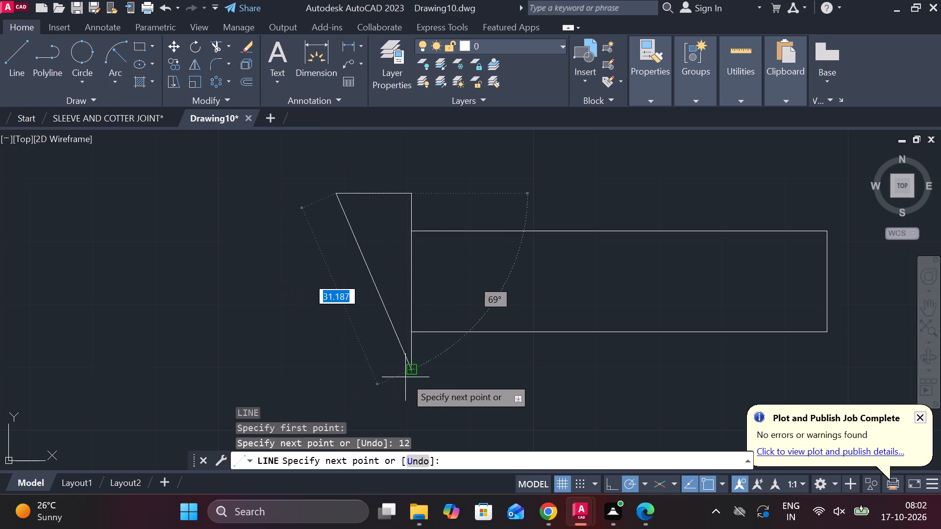
left_click(335, 375)
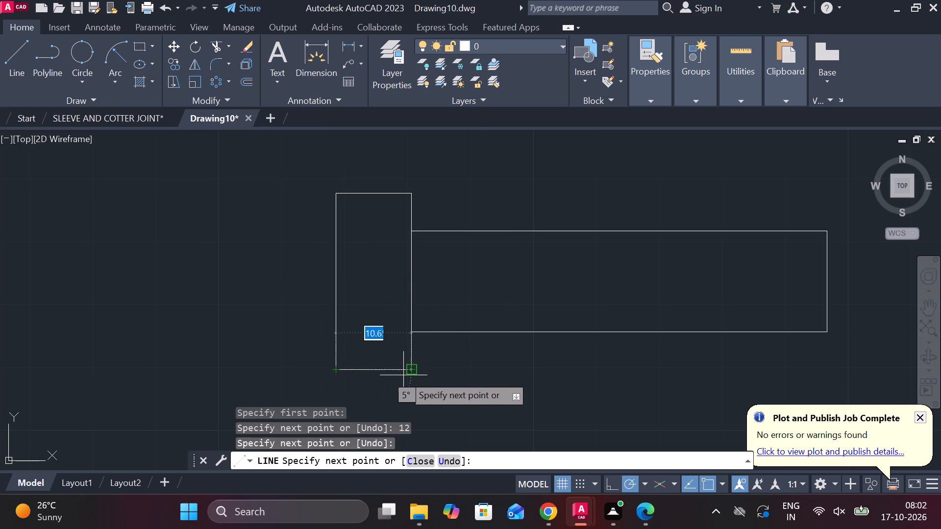
left_click(413, 371)
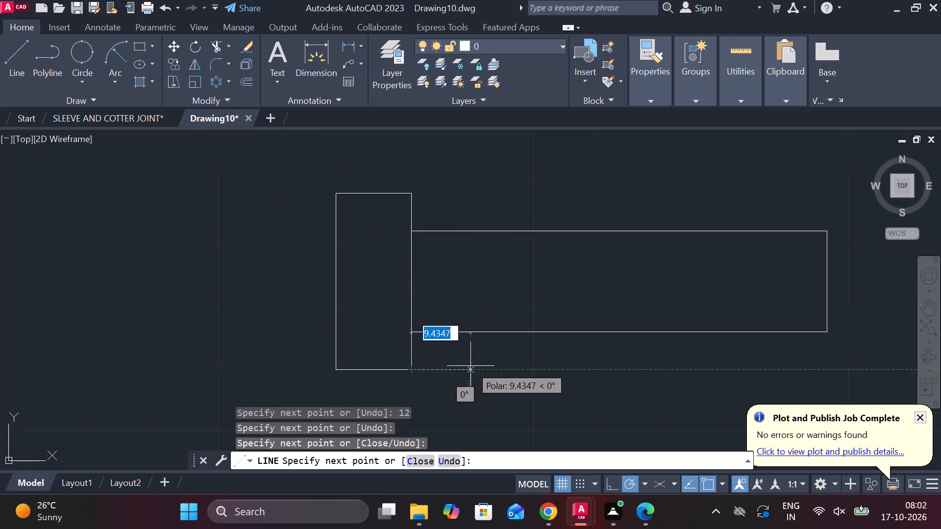
Lengthen the shank's top edge across the head to the head's outer vertical line.
key("Escape")
scroll(471, 366, "down", 1)
scroll(469, 319, "down", 1)
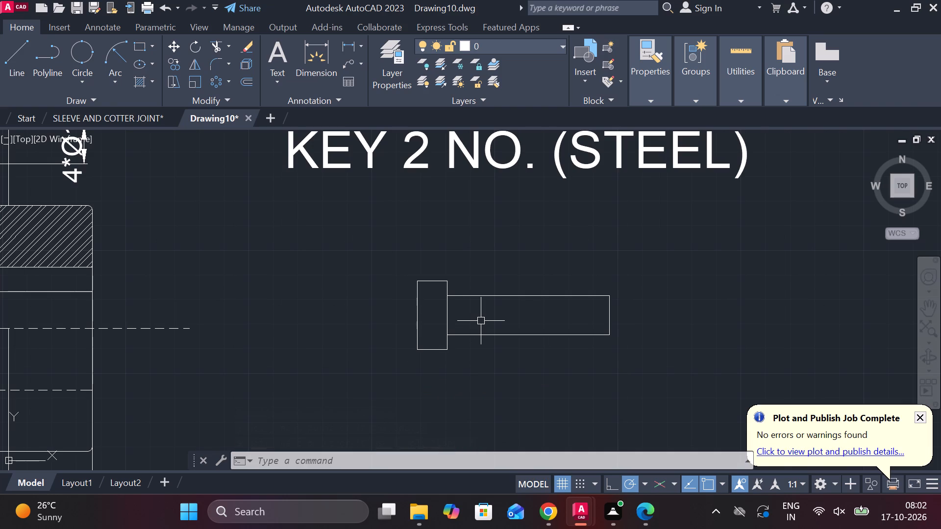
scroll(396, 296, "up", 2)
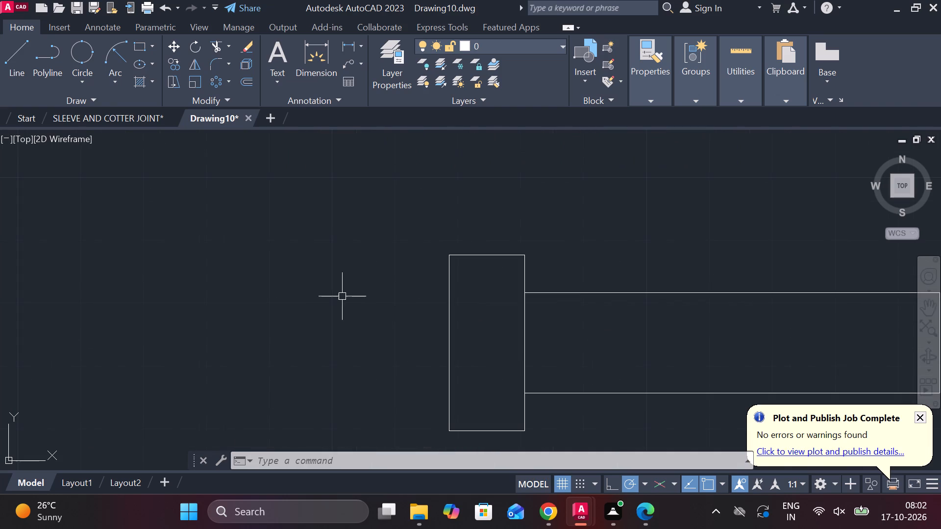
left_click(564, 289)
left_click(562, 292)
left_click(553, 292)
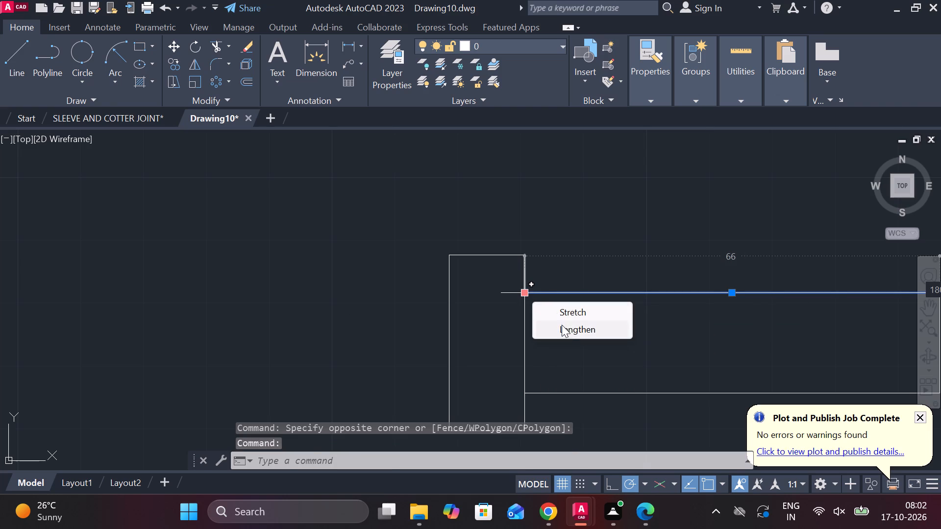
left_click(570, 328)
left_click(447, 293)
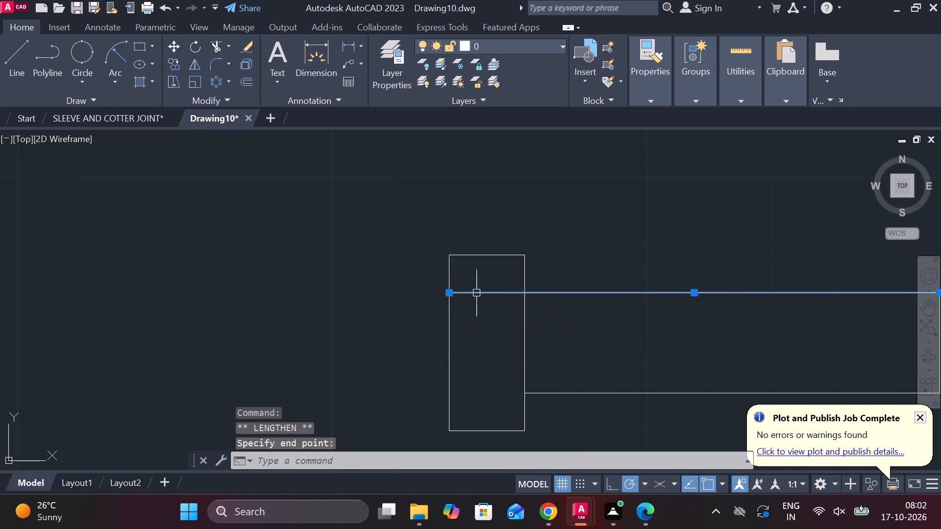
key("Escape")
Lengthen the shank's bottom edge across the head to the head's outer vertical line.
middle_click_drag(492, 292, 451, 226)
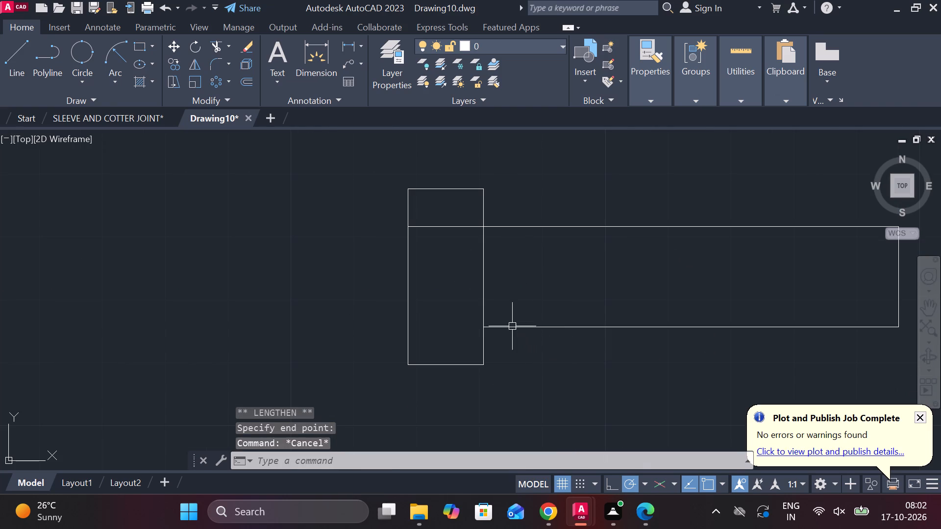
left_click(511, 326)
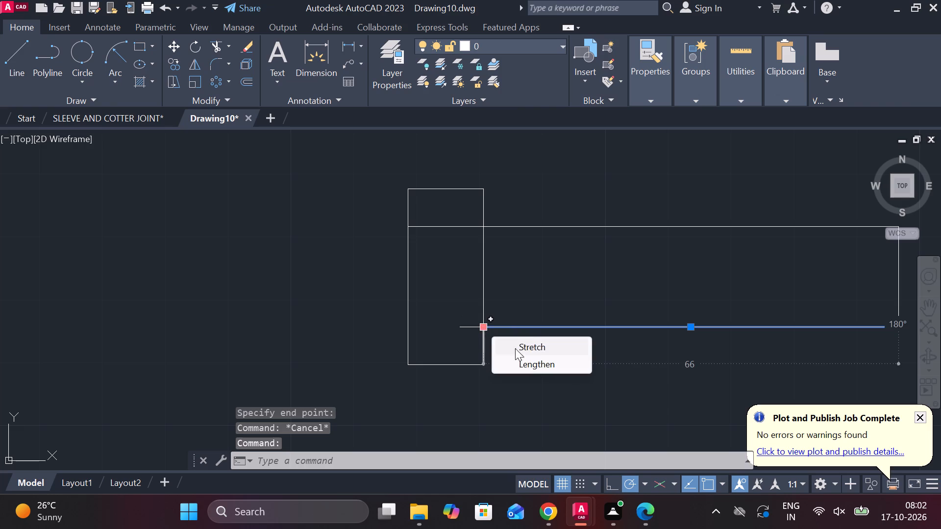
left_click(533, 369)
left_click(411, 329)
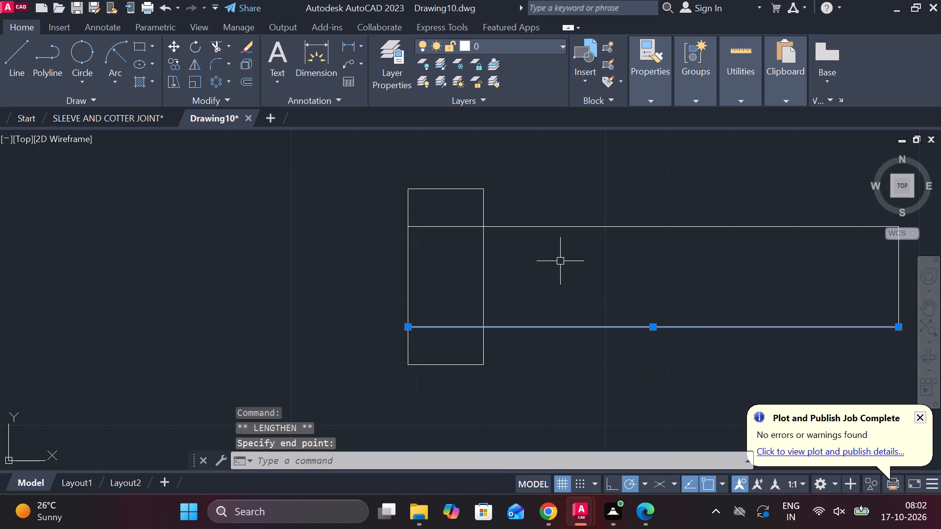
key("Escape")
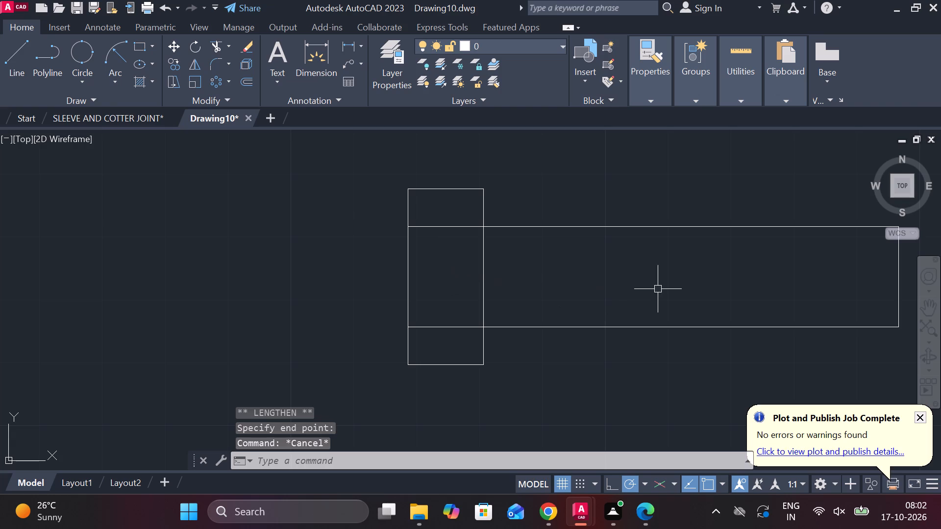
Chamfer both corners of the shank's free end with a length of 1 and an angle of 45 degrees.
middle_click_drag(643, 289, 362, 273)
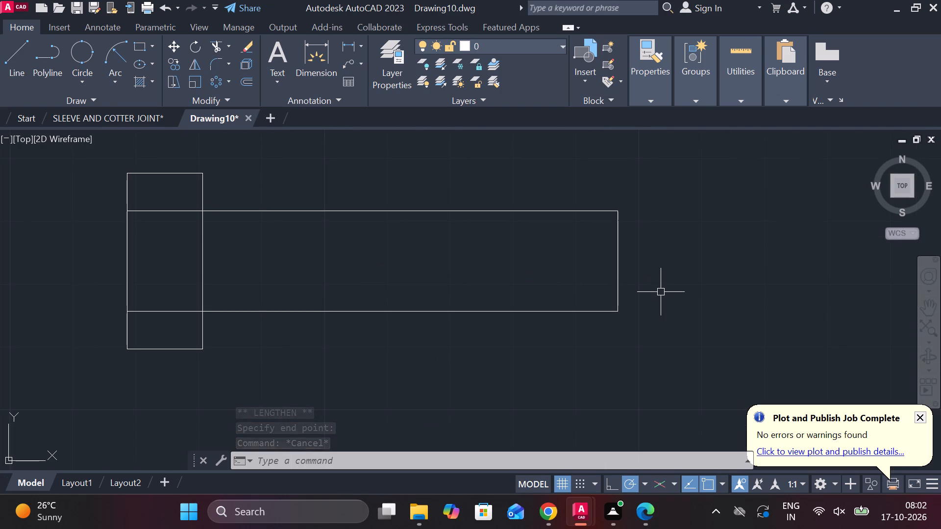
type("CH")
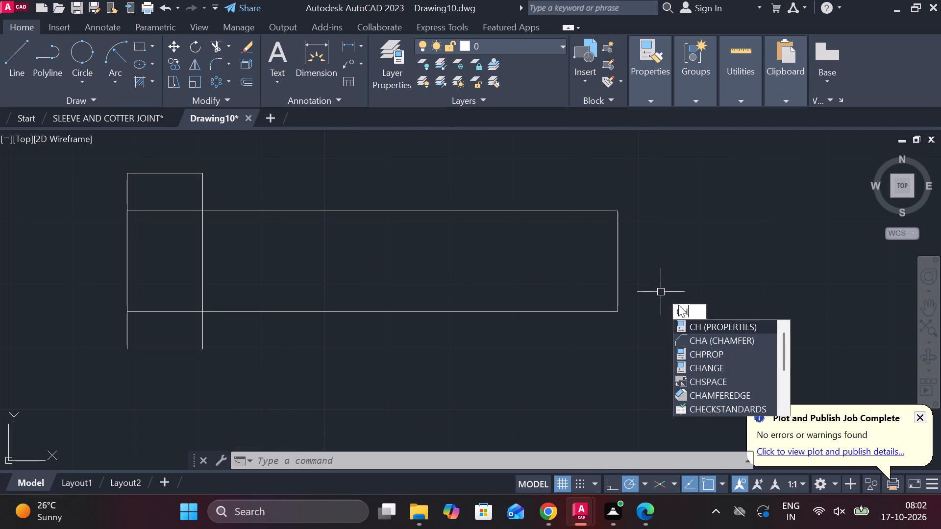
left_click(705, 337)
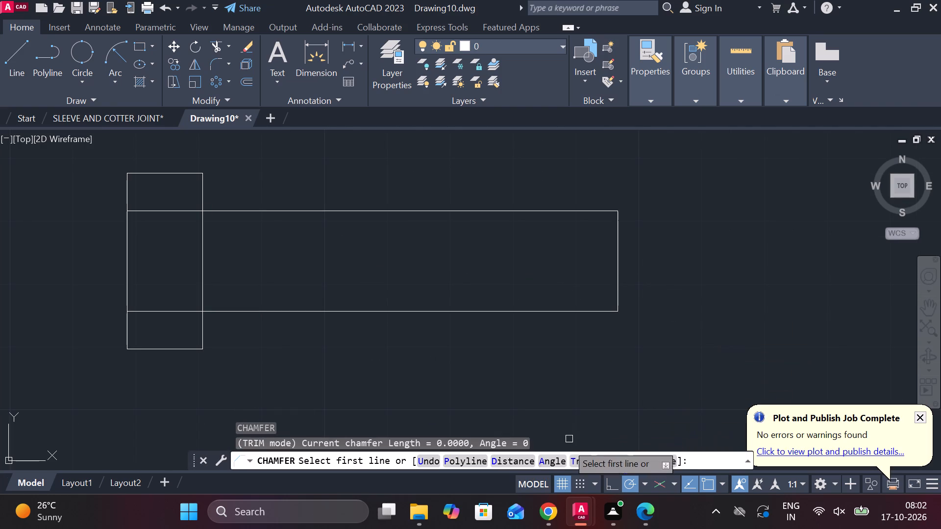
left_click(553, 457)
key("1")
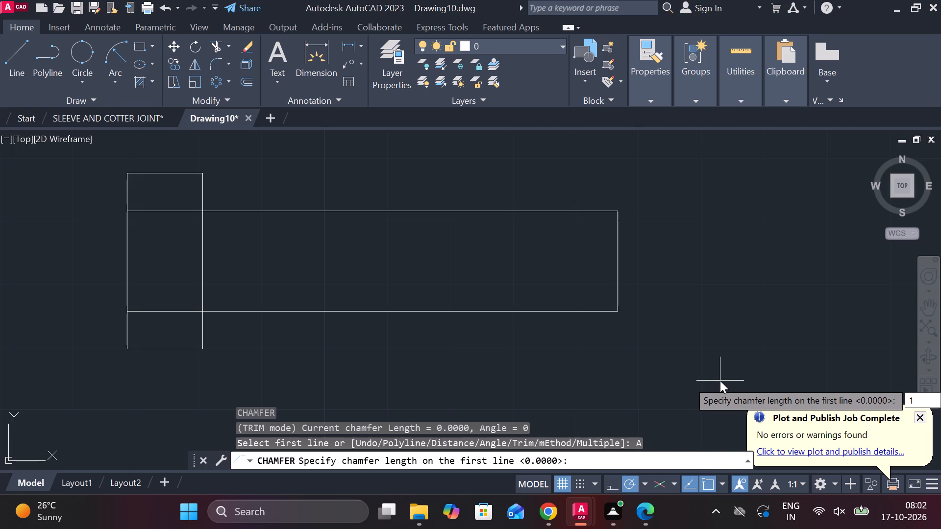
key("space")
type("45")
key("space")
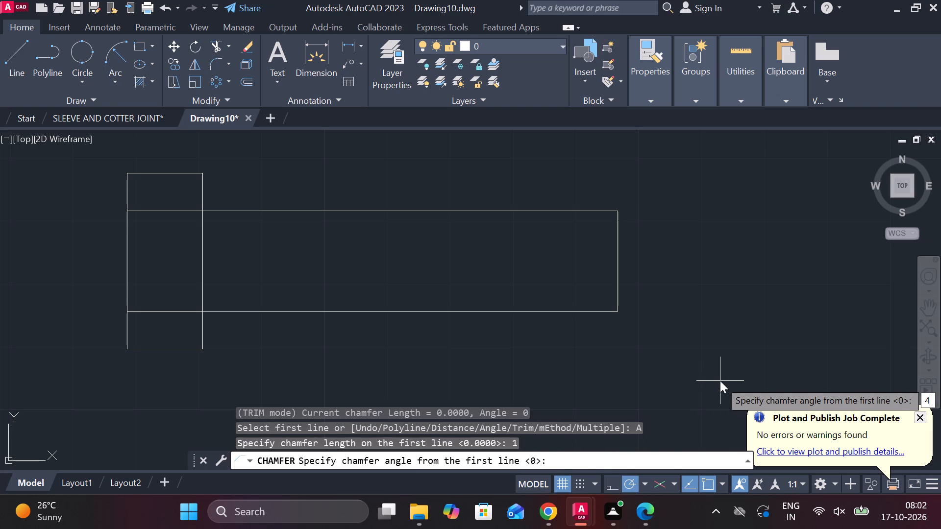
left_click(616, 210)
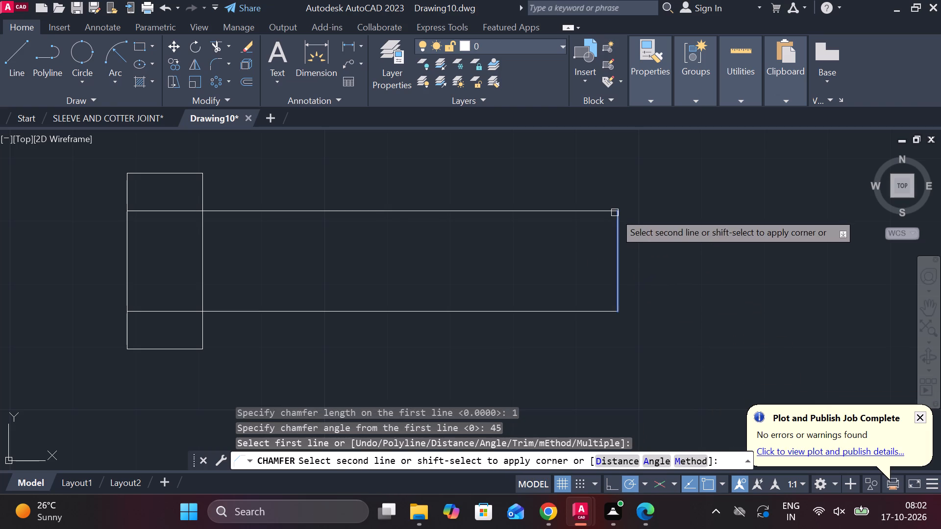
left_click(610, 213)
key("space")
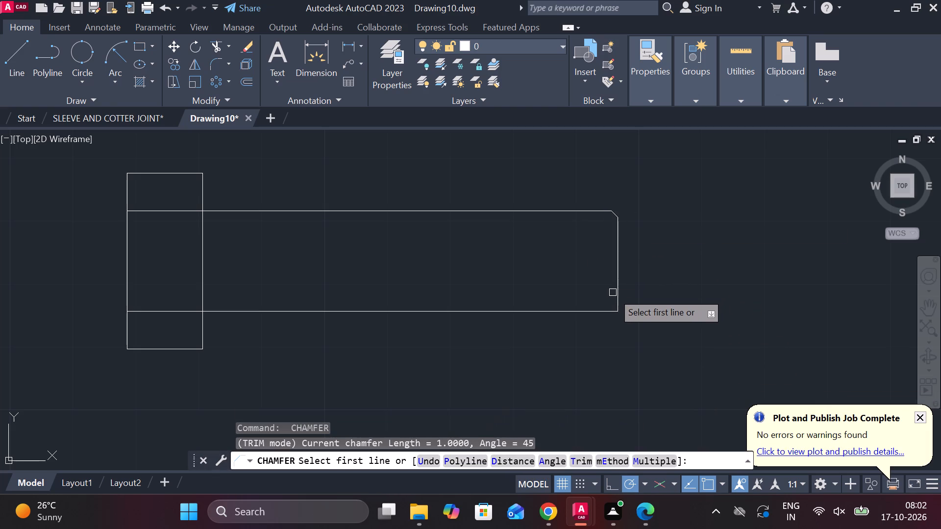
left_click(616, 288)
left_click(613, 311)
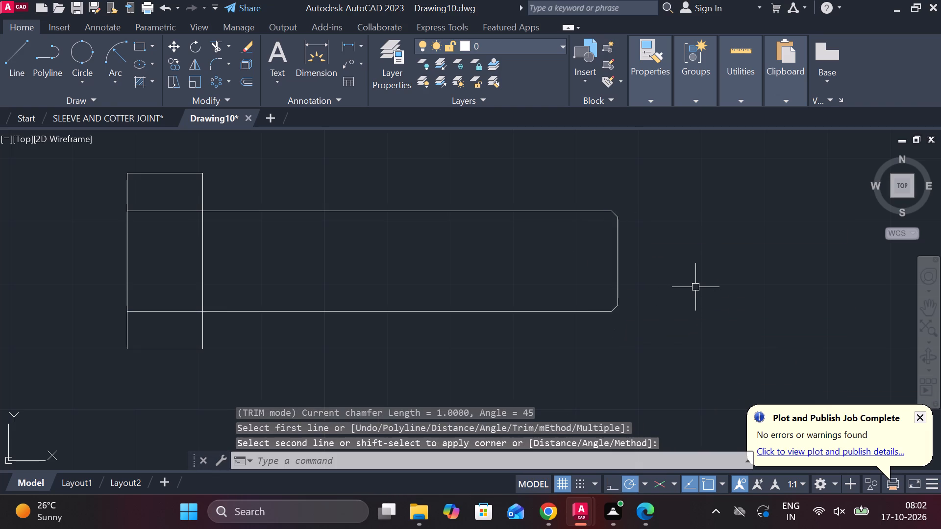
key("Escape")
Draw a vertical line across the shank joining the inner ends of the two chamfers.
key("l")
key("Return")
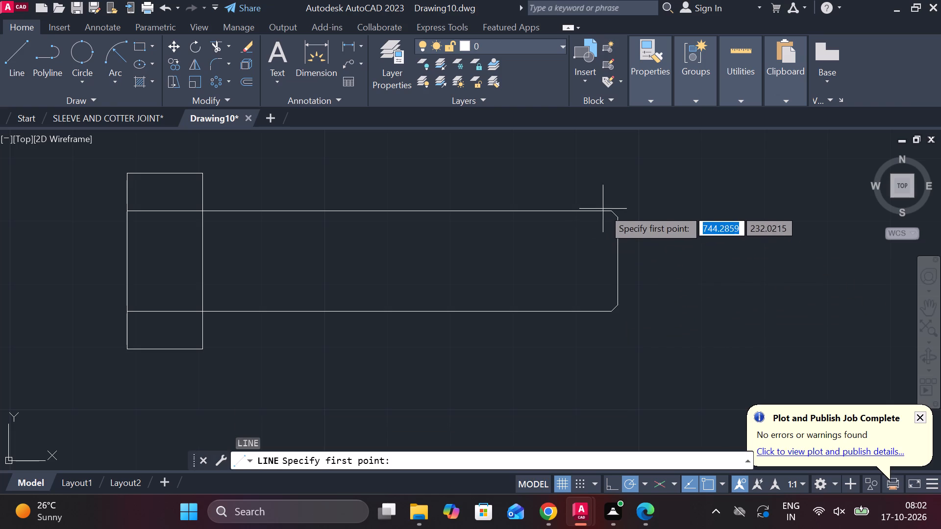
left_click(605, 208)
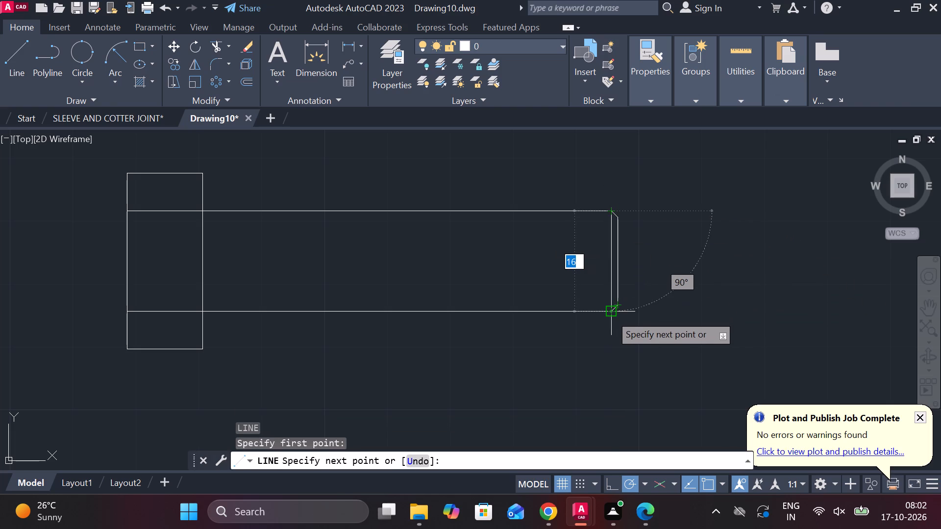
left_click(610, 314)
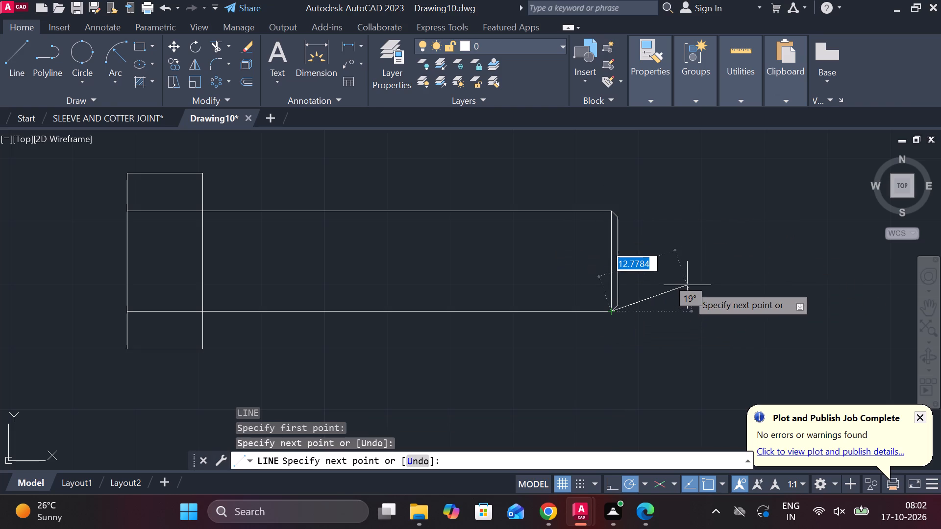
key("Escape")
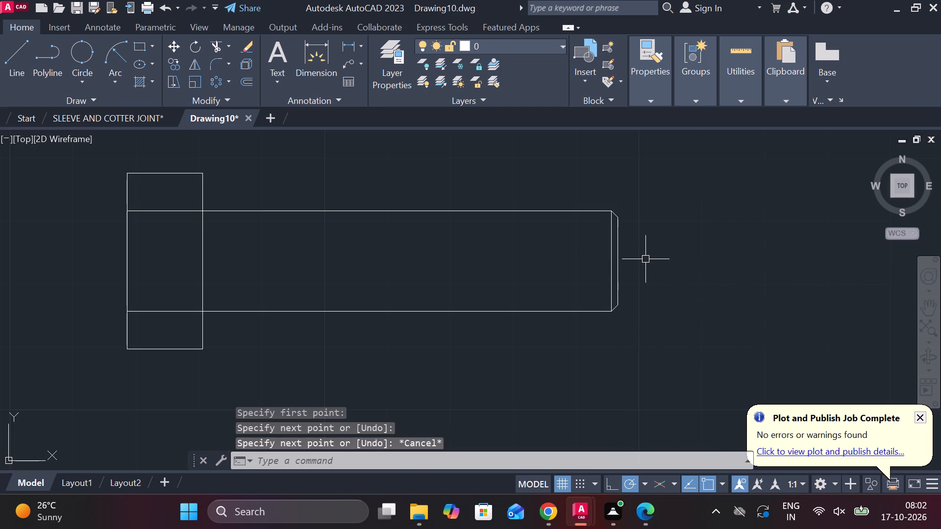
Offset the vertical chamfer line 25 along the shank toward the head.
left_click(611, 297)
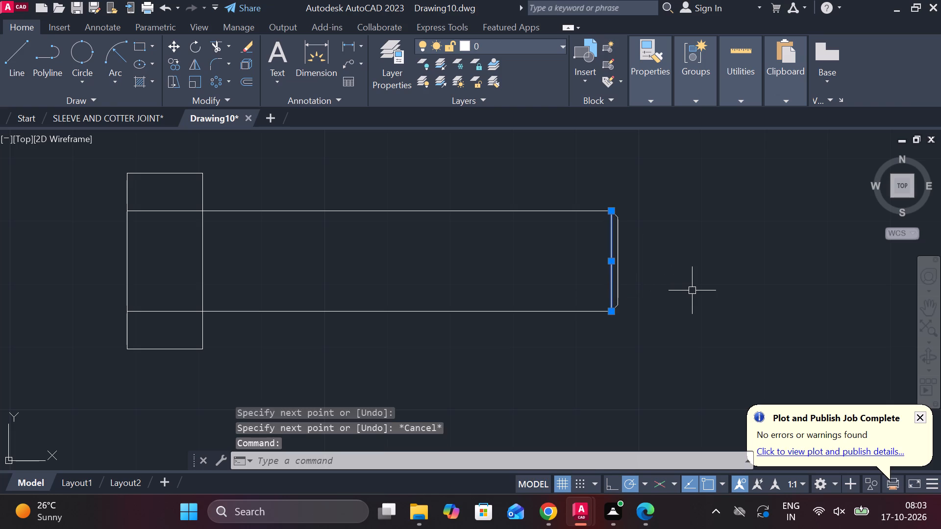
key("o")
key("Return")
key("Return")
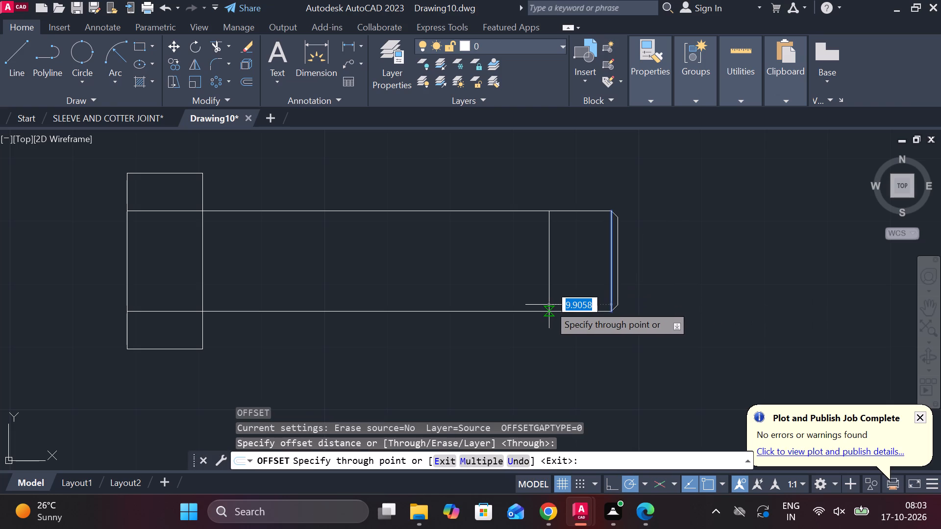
type("25")
key("space")
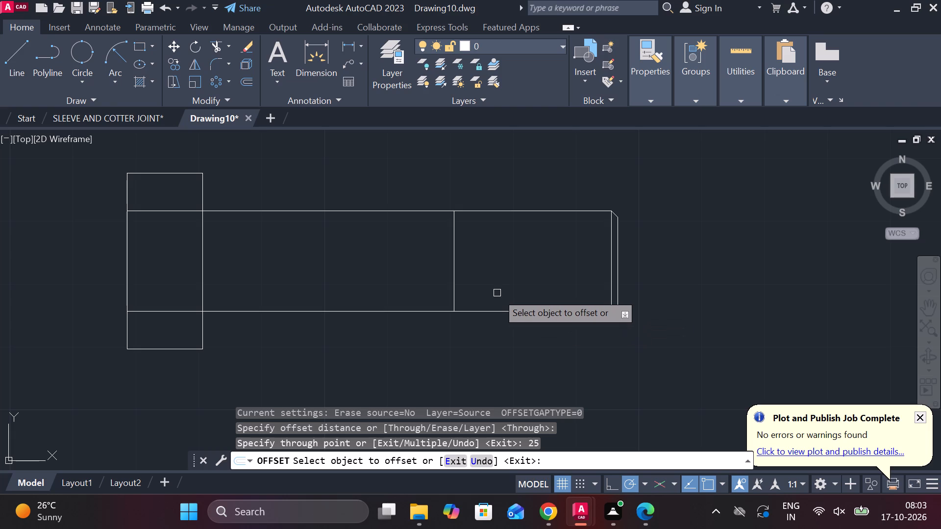
Offset the shank's top and bottom edges 1 inward.
scroll(497, 293, "down", 1)
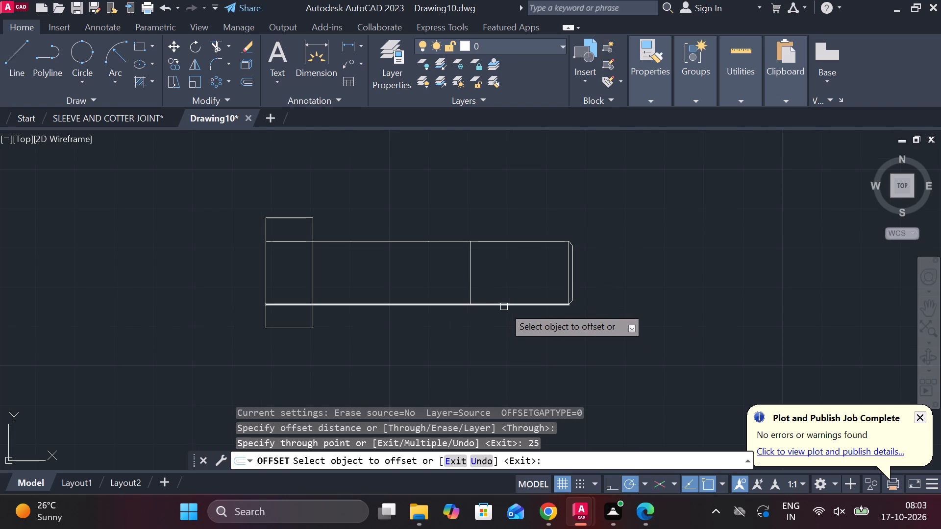
scroll(504, 307, "up", 1)
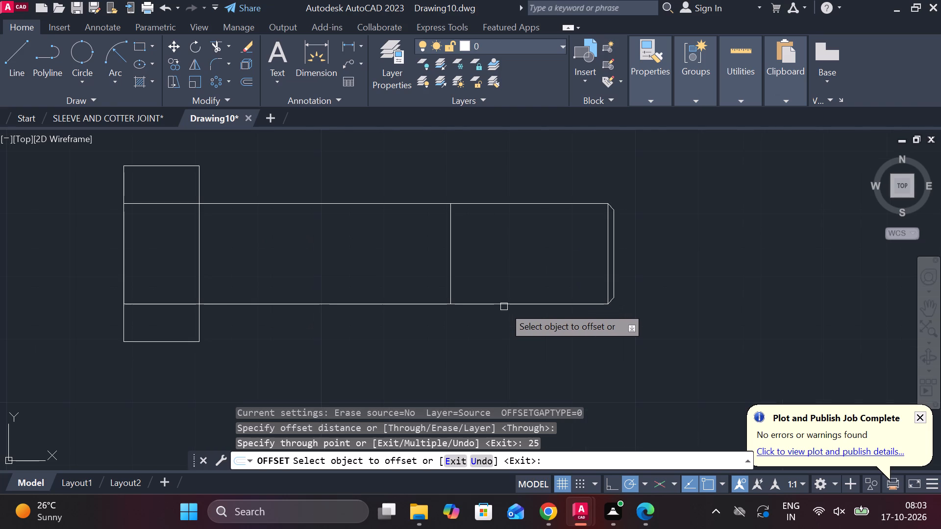
scroll(504, 307, "down", 1)
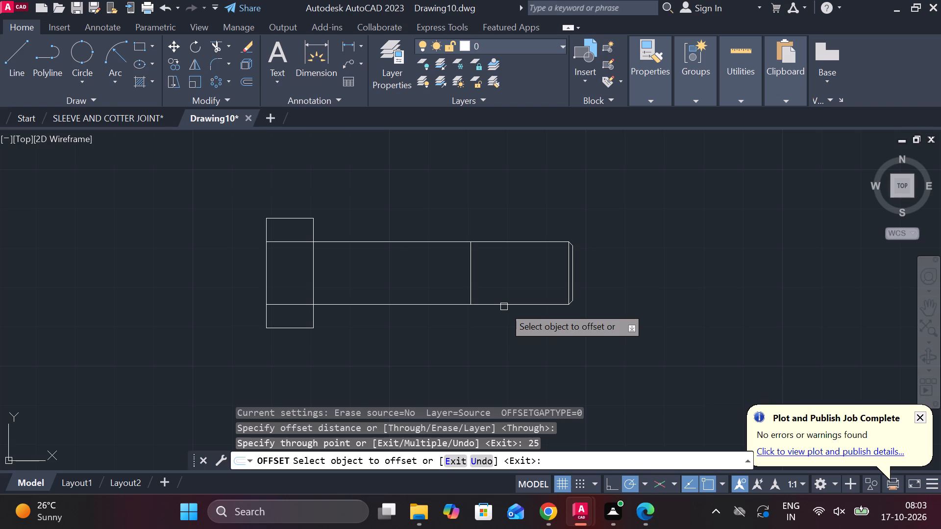
left_click(428, 244)
type("1")
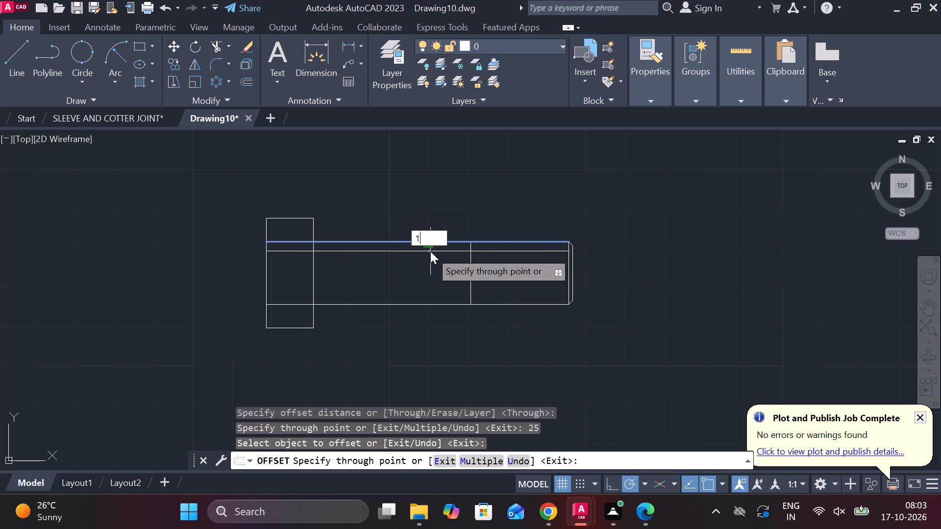
key("space")
left_click(443, 307)
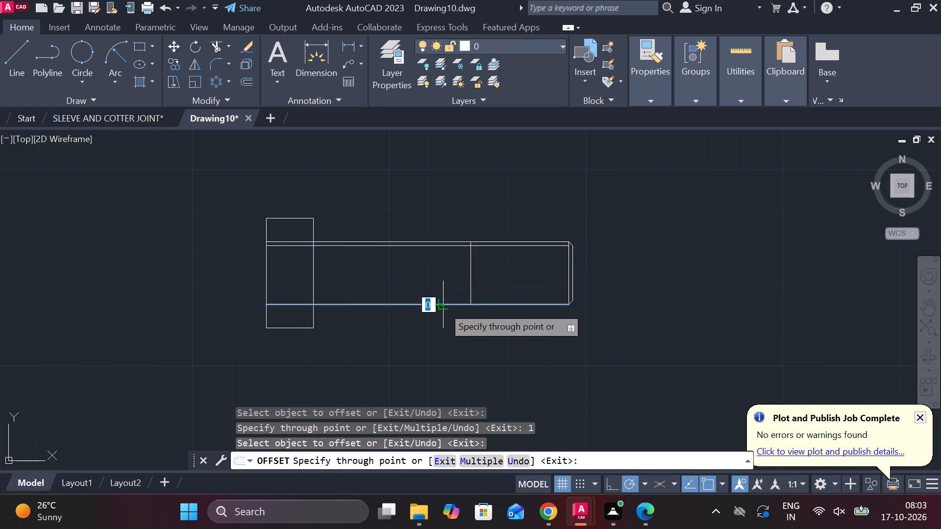
type("1")
key("space")
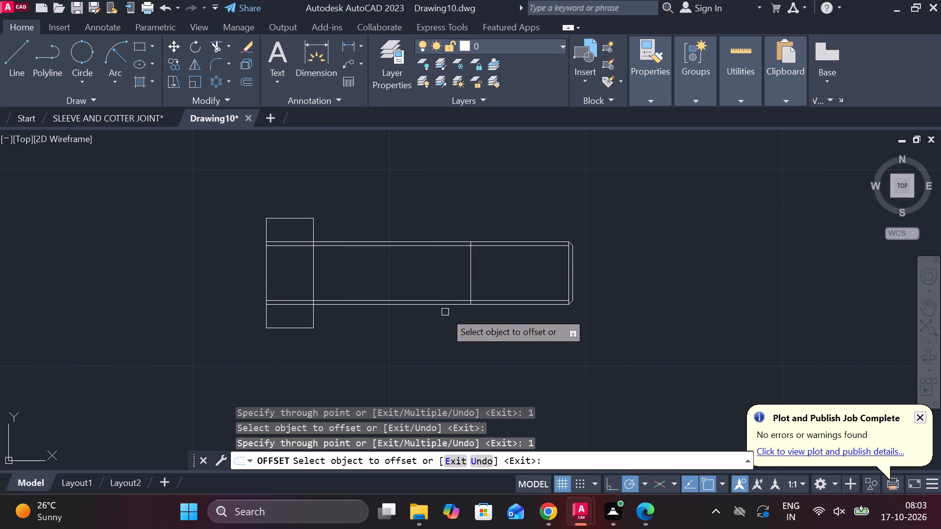
Offset the head's outer vertical edge 1 inward toward the shank.
middle_click_drag(454, 309, 466, 311)
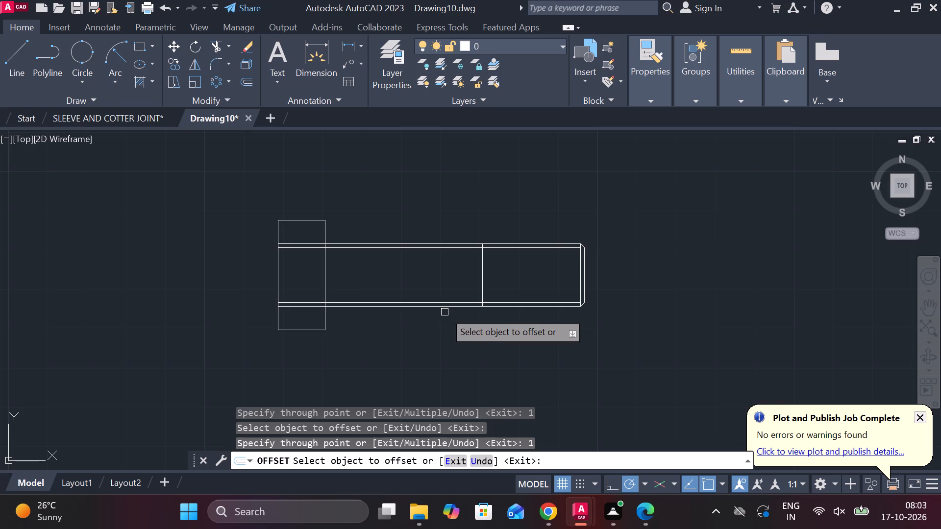
middle_click_drag(414, 260, 425, 263)
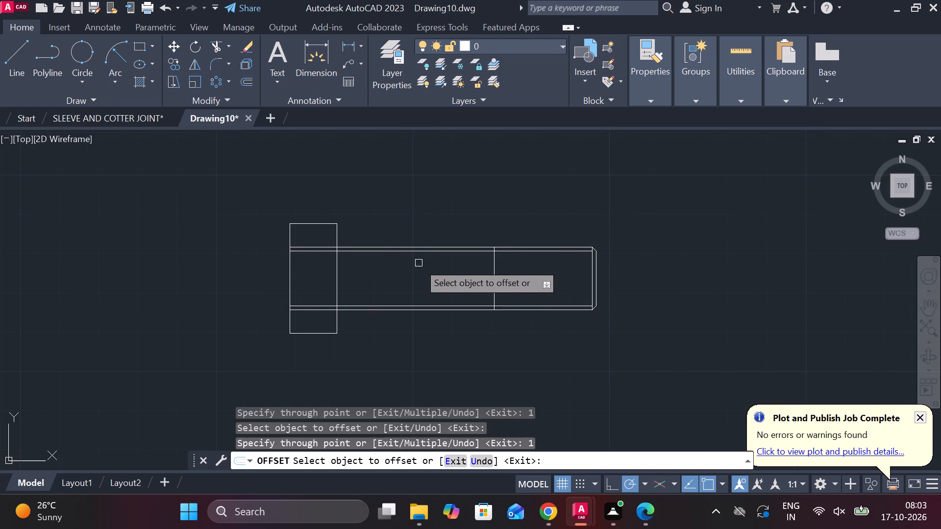
middle_click_drag(409, 278, 457, 292)
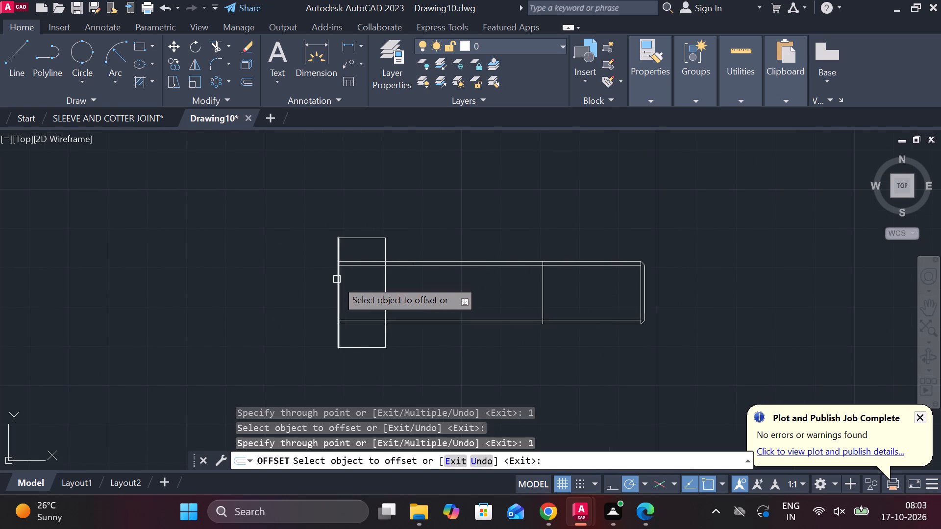
left_click(337, 281)
type("1")
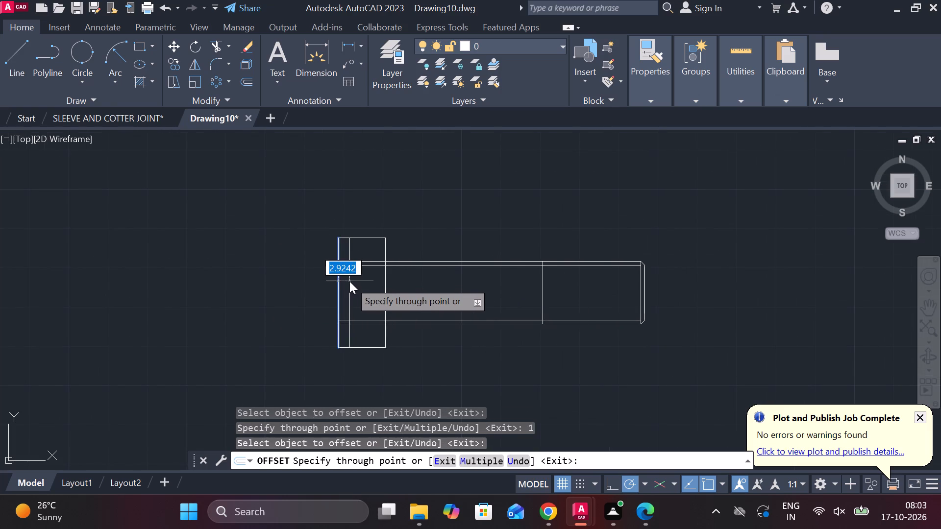
key("space")
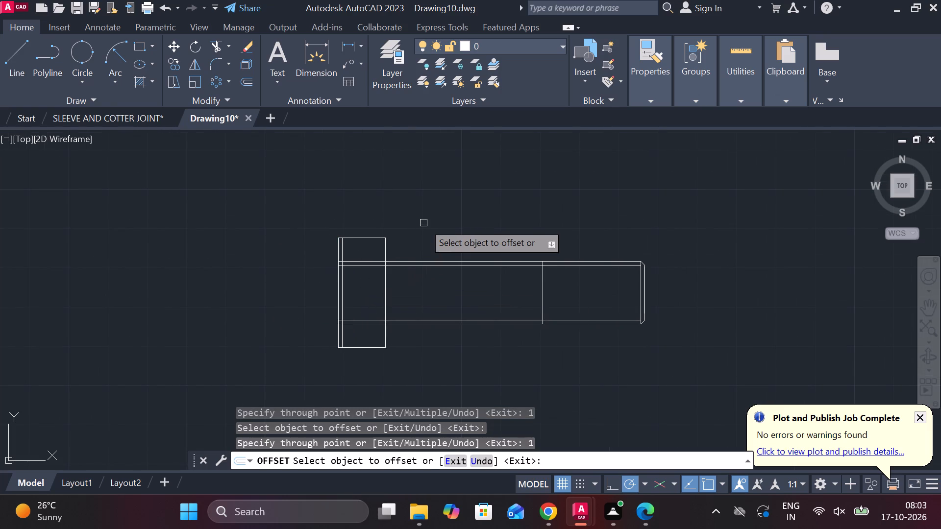
scroll(423, 223, "up", 1)
scroll(370, 229, "up", 2)
middle_click_drag(393, 232, 618, 183)
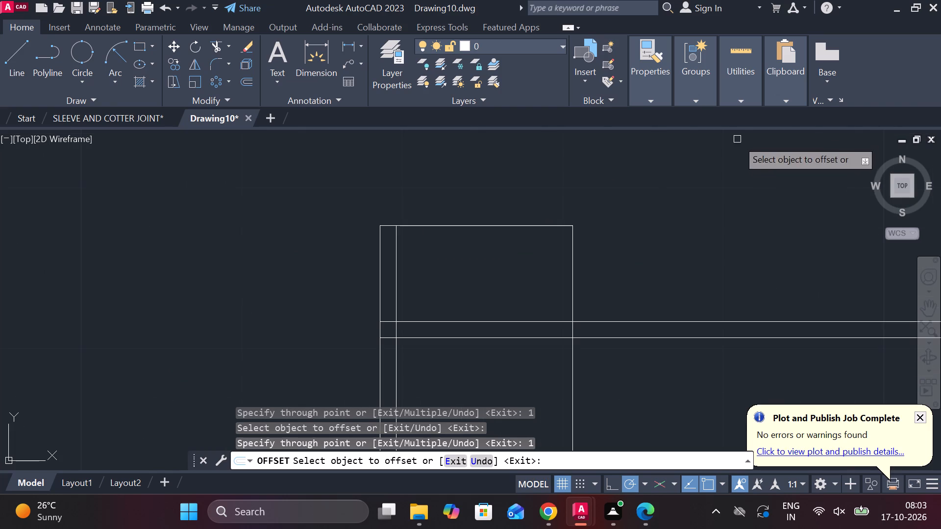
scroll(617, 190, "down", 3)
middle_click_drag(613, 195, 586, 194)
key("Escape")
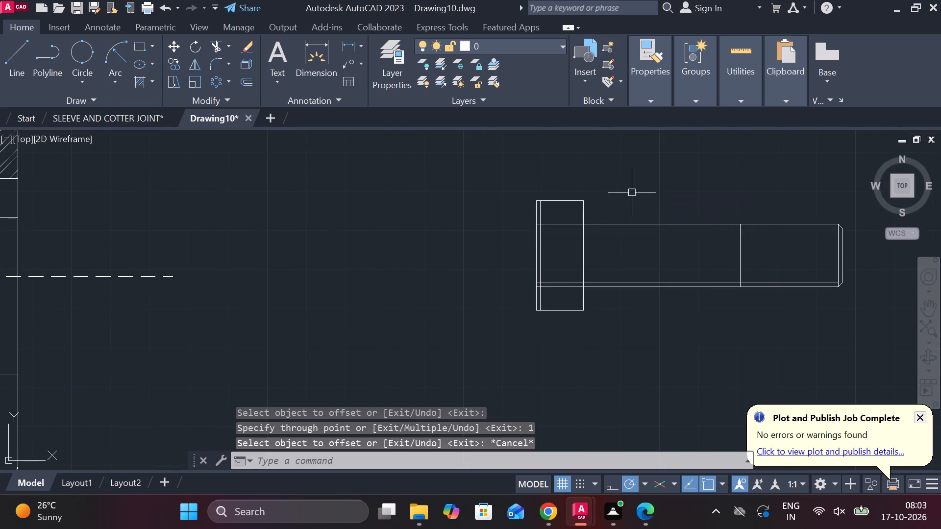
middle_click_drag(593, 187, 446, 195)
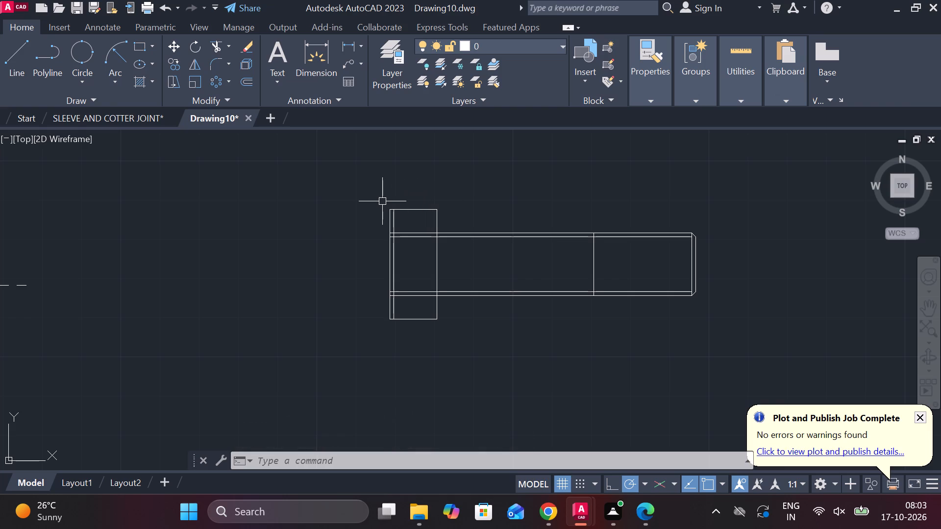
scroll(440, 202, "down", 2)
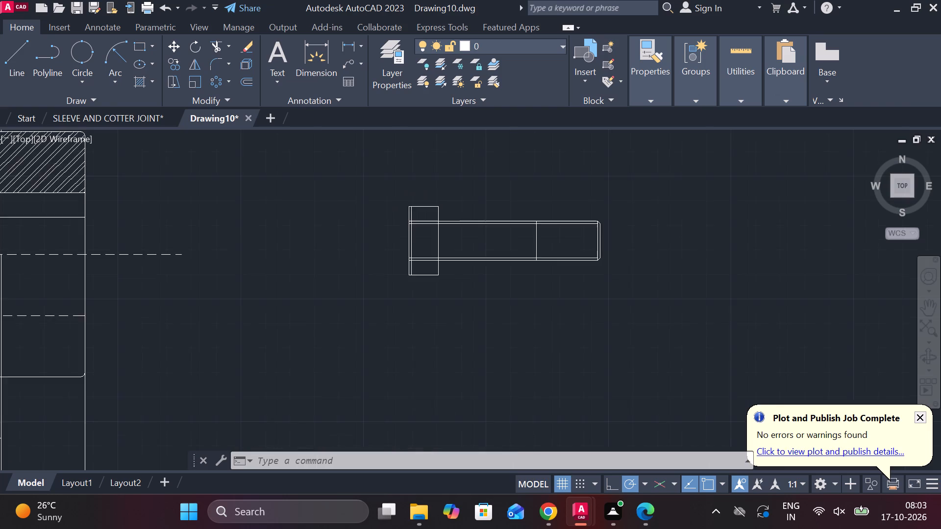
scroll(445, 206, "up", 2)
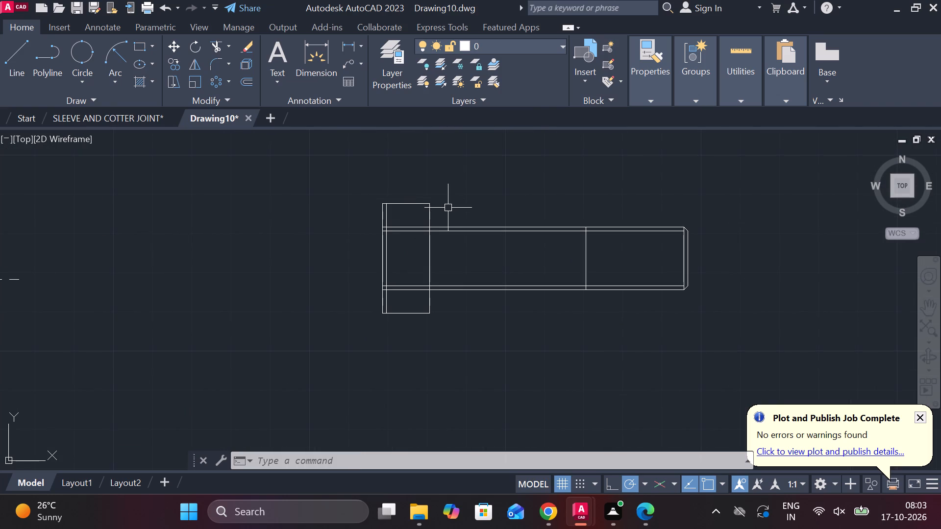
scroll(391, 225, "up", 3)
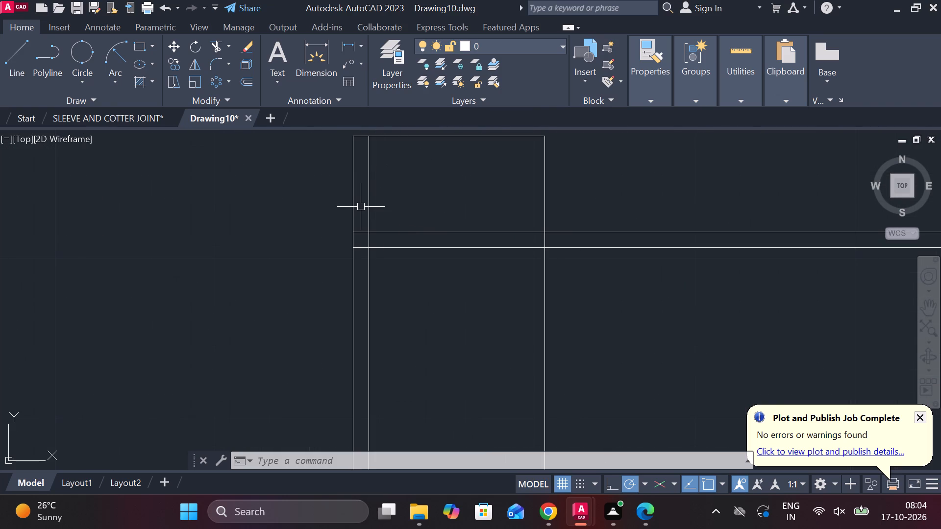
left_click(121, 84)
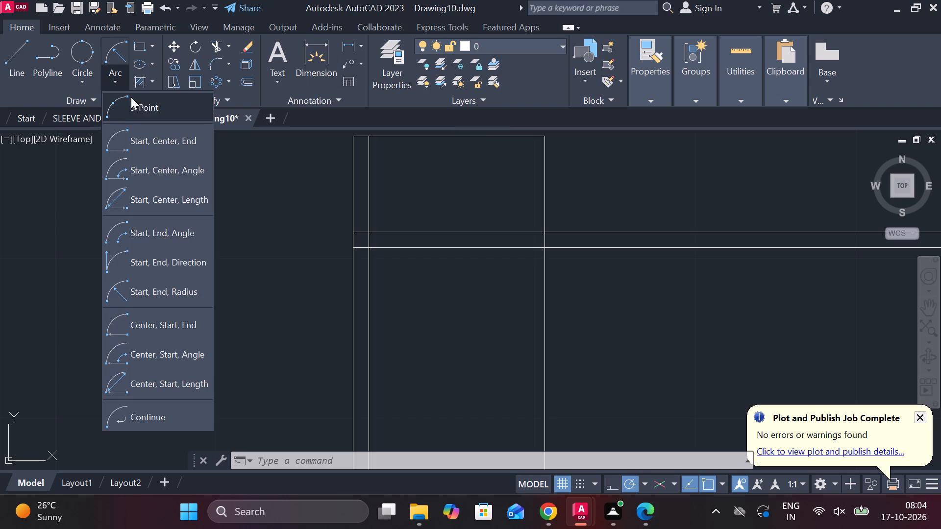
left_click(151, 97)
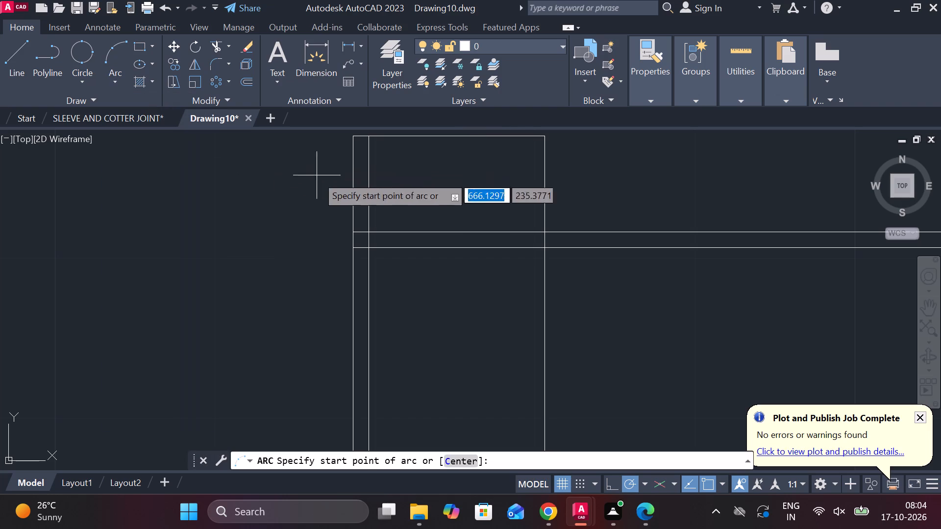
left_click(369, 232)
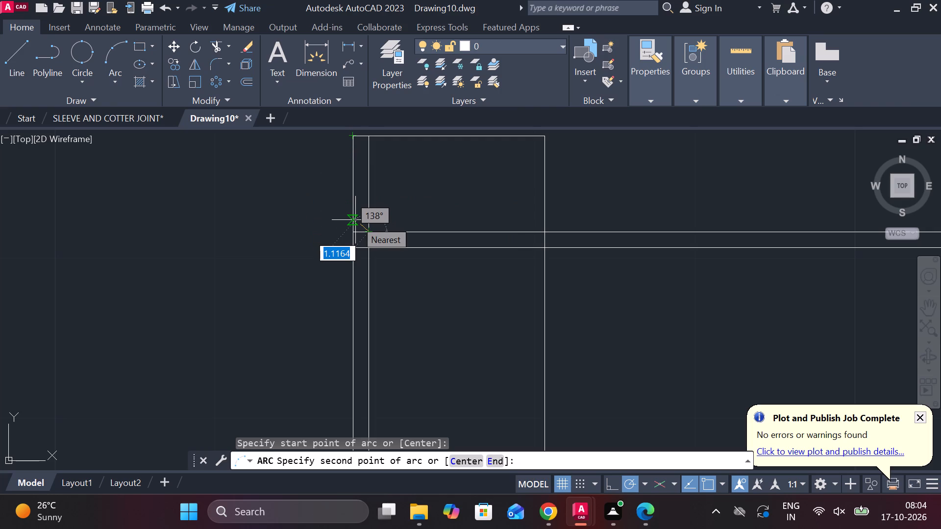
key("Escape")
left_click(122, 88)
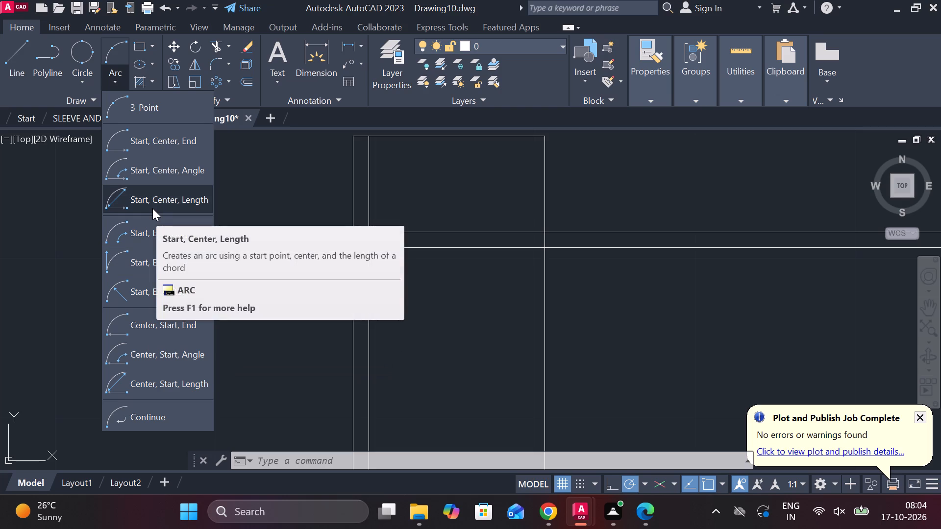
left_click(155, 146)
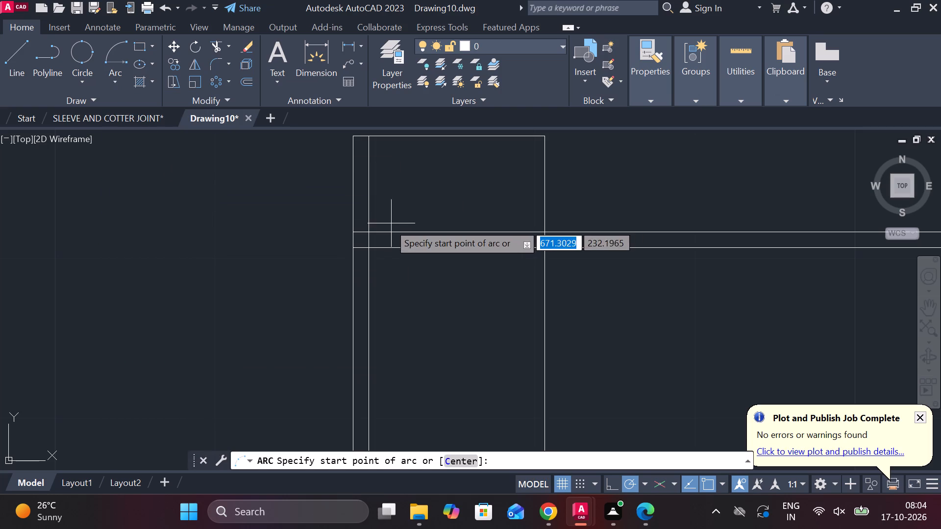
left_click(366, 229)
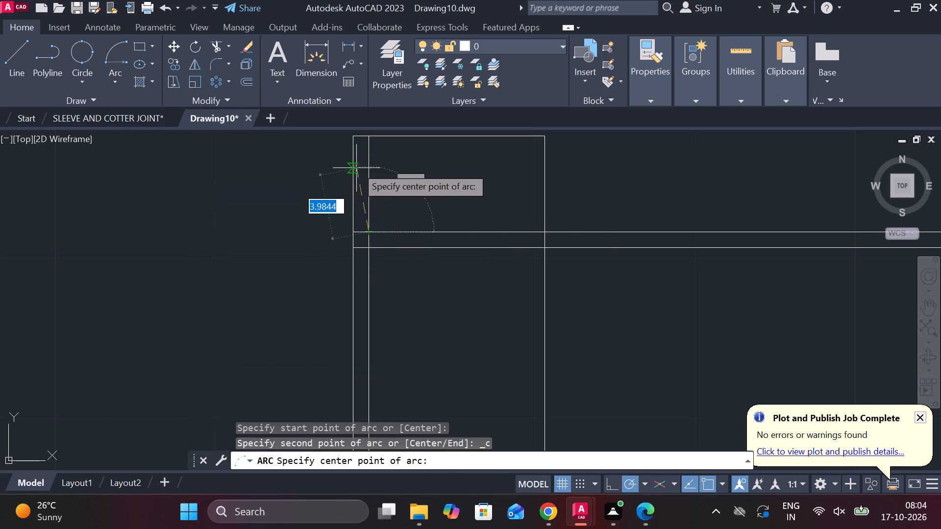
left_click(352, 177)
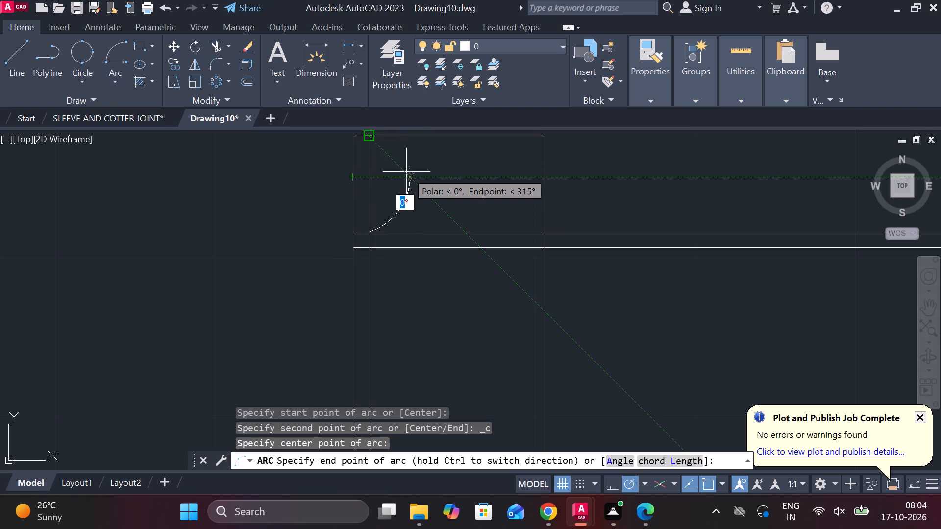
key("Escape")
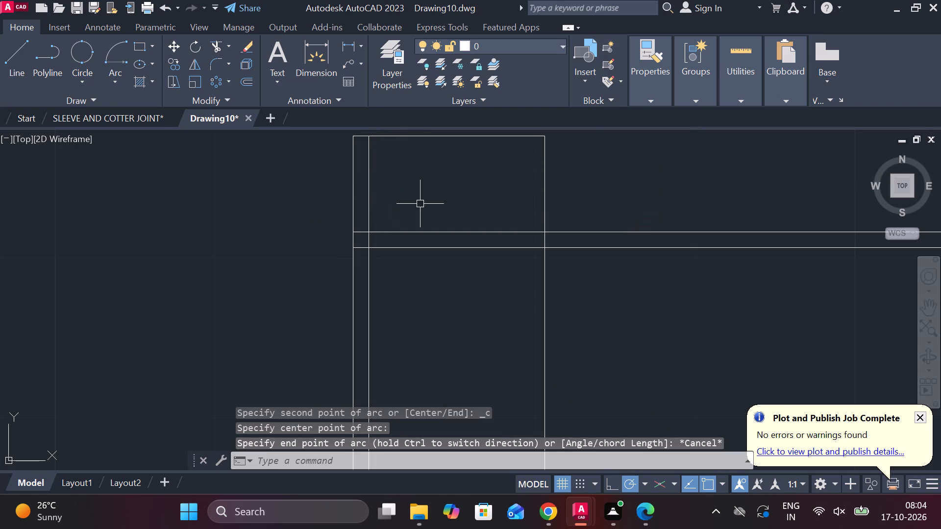
Undo the bolt's last offsets: the thread-end line, the inner shank lines and the inner head line.
scroll(421, 206, "down", 3)
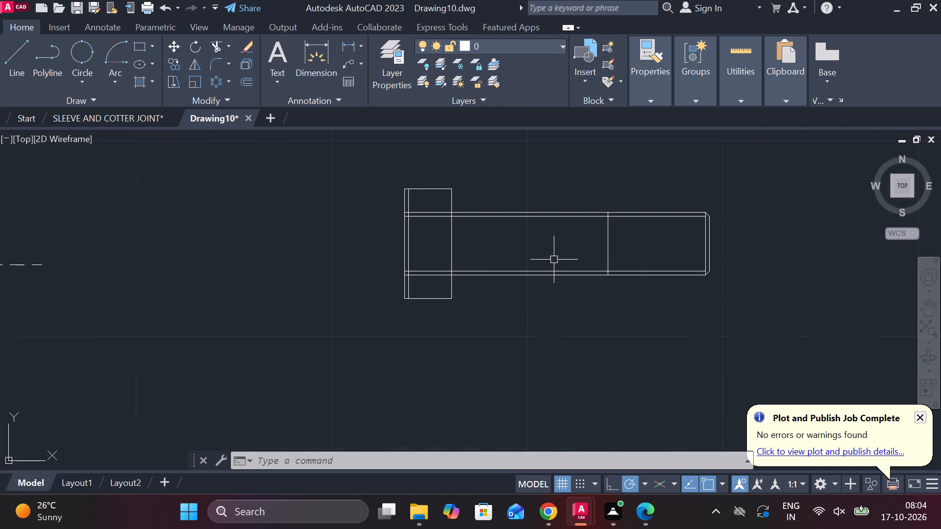
key("ctrl+z")
key("ctrl+z")
key("ctrl+z")
key("ctrl+z")
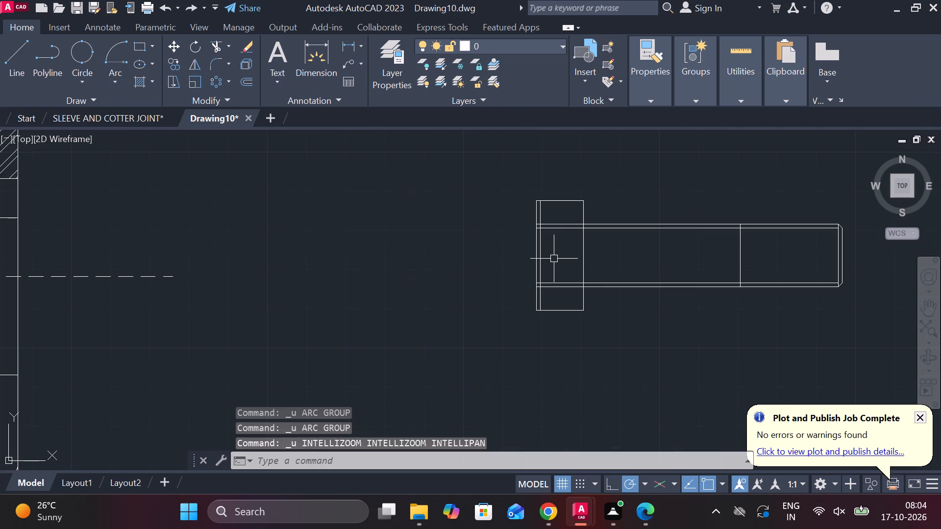
key("ctrl+z")
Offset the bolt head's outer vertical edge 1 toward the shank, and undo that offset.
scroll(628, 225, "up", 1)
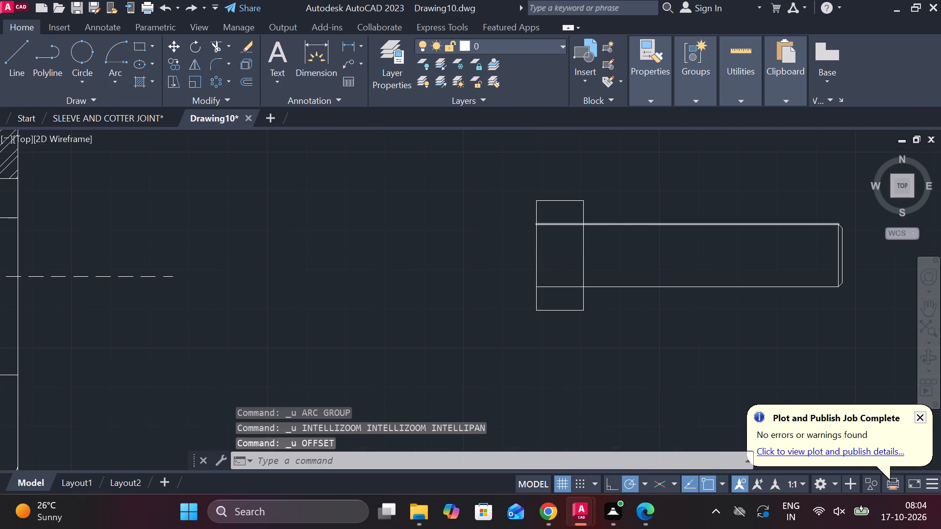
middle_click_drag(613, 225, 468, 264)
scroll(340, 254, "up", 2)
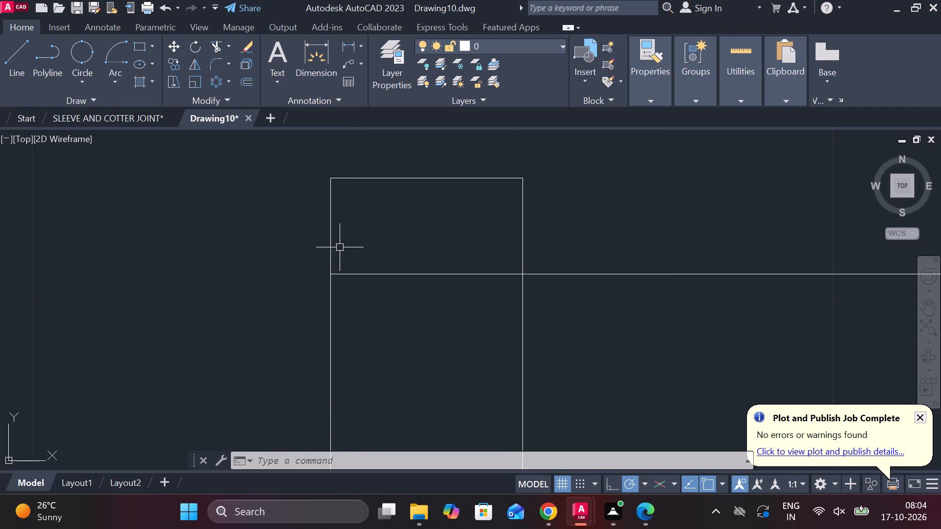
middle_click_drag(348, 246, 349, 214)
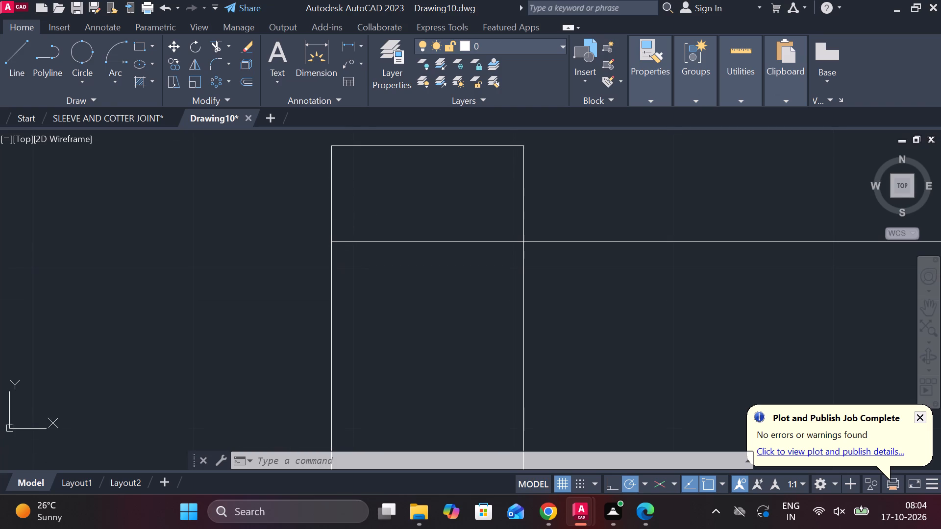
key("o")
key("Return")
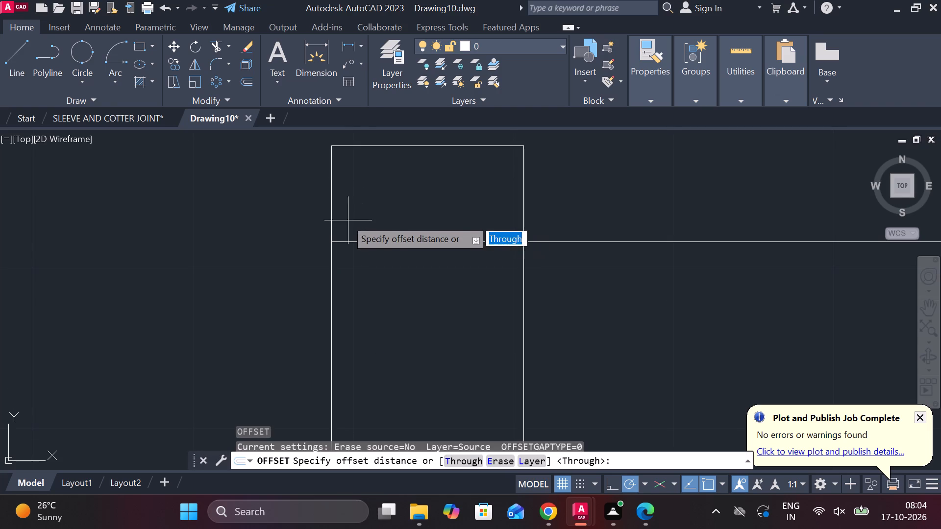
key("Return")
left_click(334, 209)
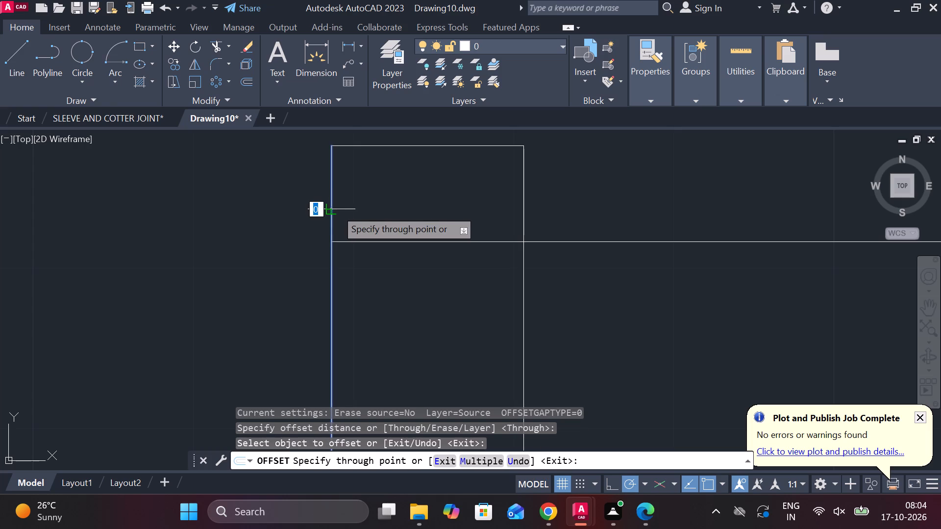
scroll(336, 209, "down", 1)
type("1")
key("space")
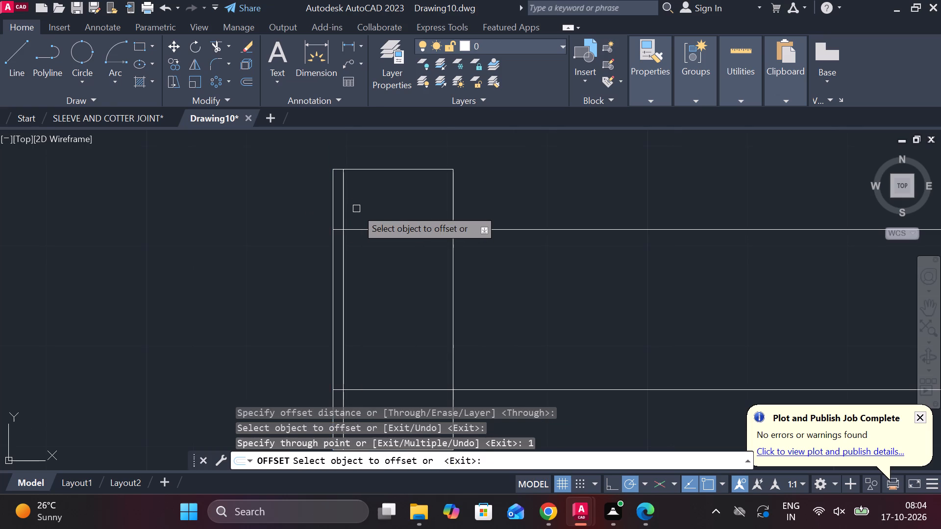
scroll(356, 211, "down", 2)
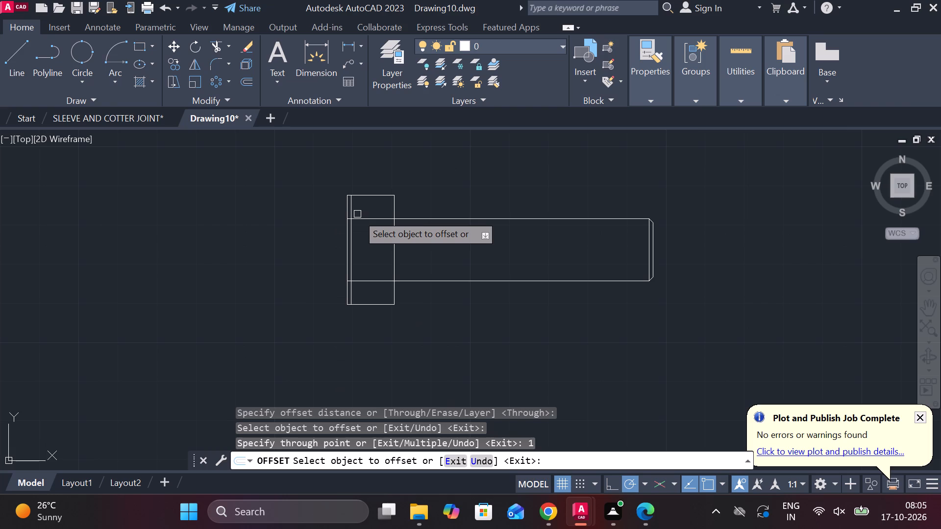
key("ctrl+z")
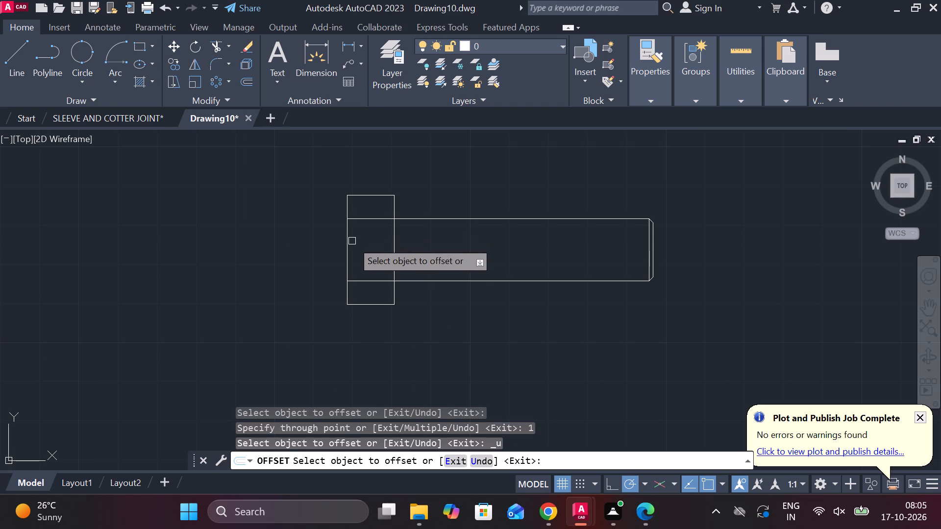
Offset the bolt head's outer vertical edge 2 inward toward the shank.
left_click(345, 252)
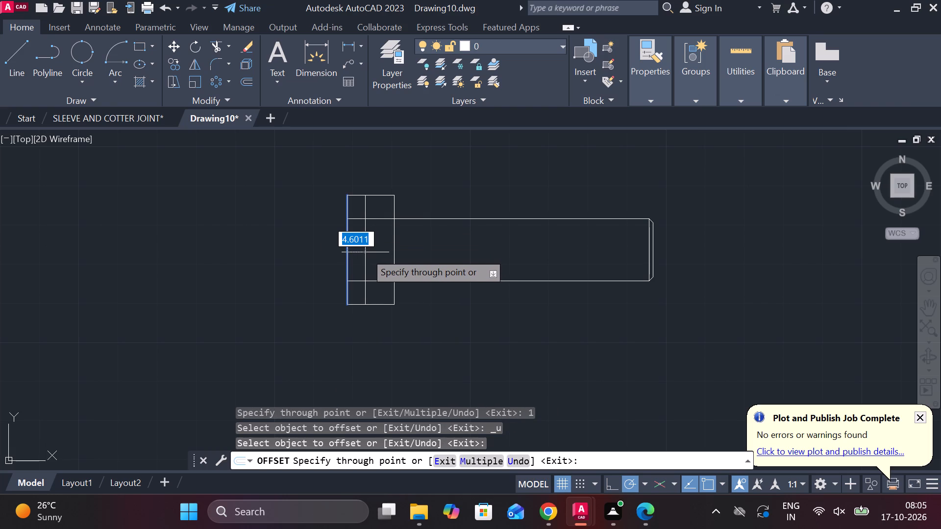
type("2")
key("space")
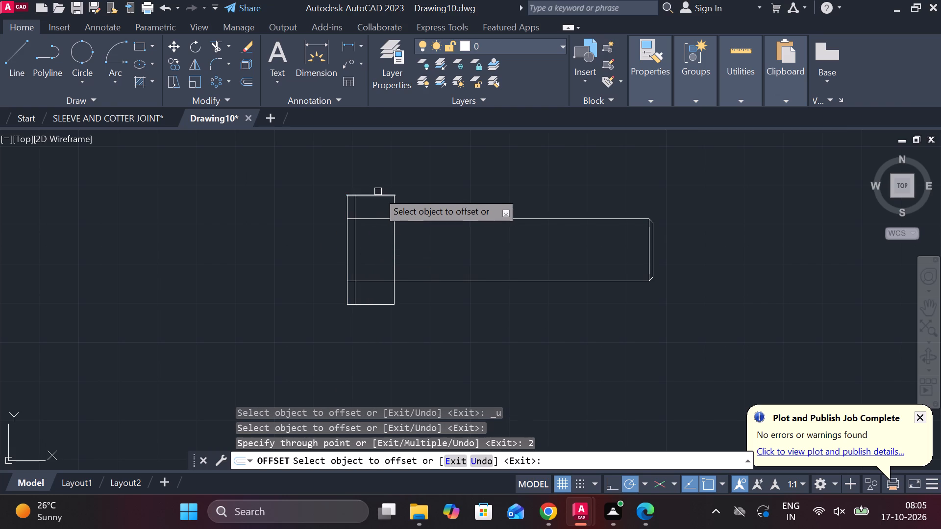
scroll(378, 192, "up", 1)
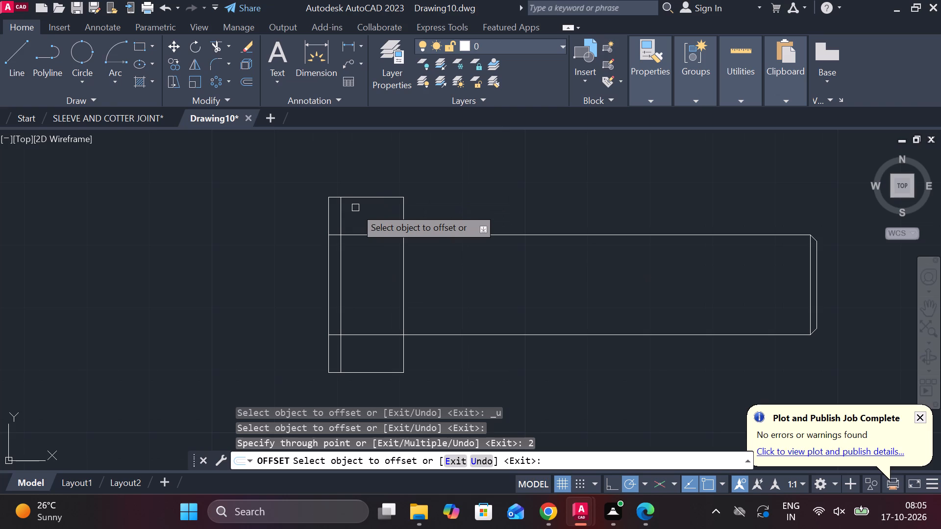
key("Escape")
Draw a horizontal centre line about 80 long from the midpoint of the head's outer edge to just beyond the shank's chamfered end.
key("l")
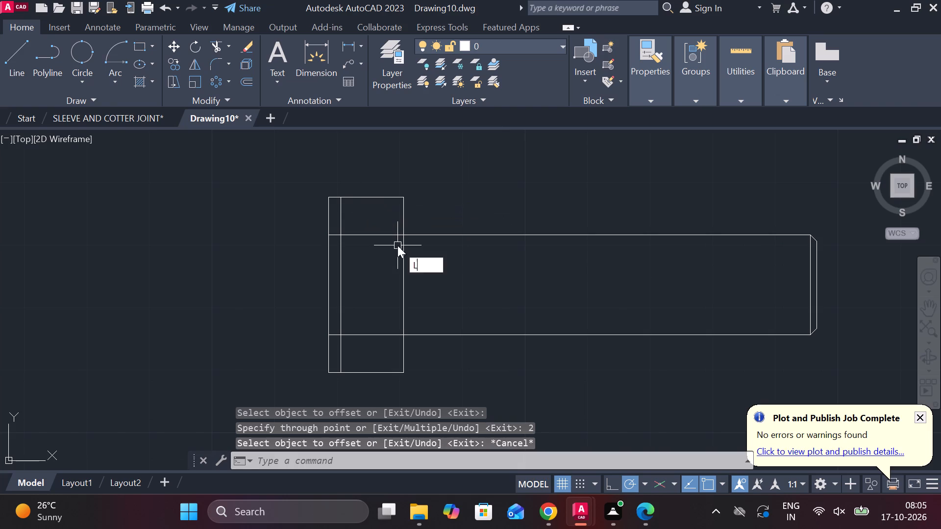
key("Return")
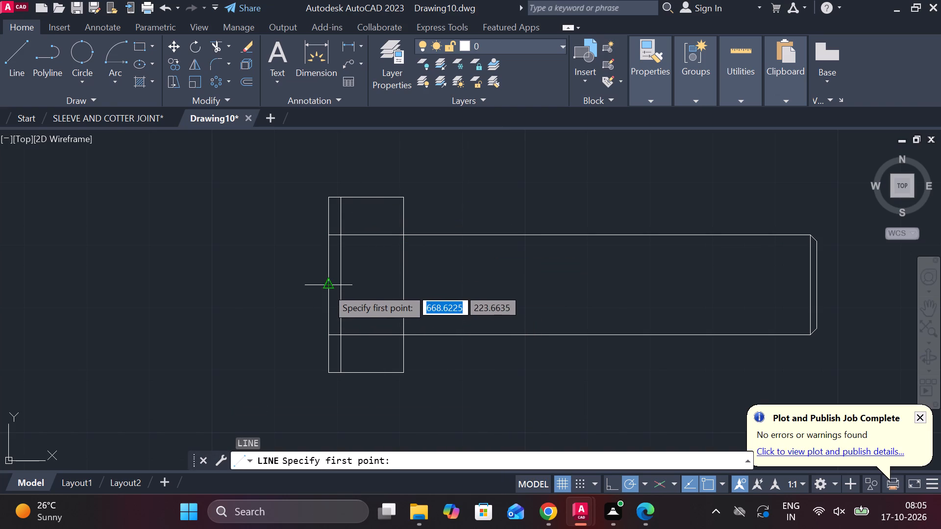
left_click(327, 288)
middle_click_drag(517, 295, 443, 287)
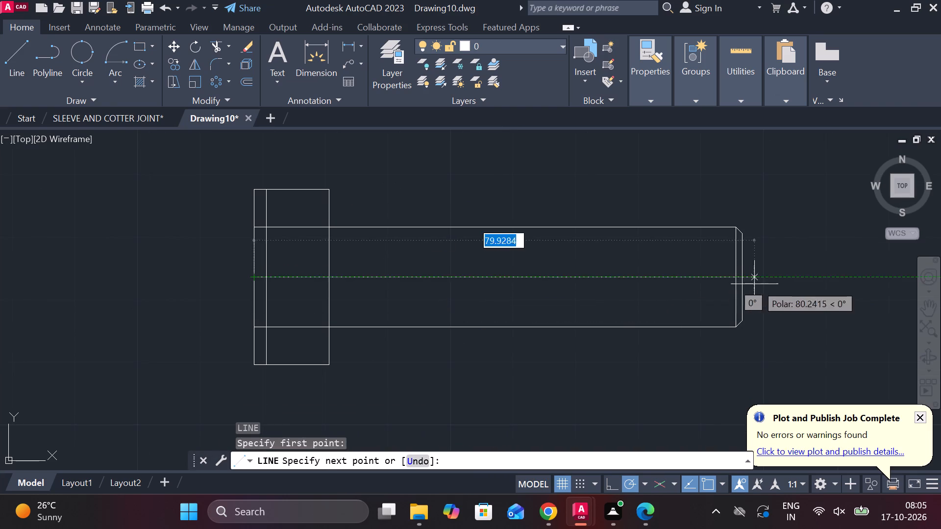
scroll(735, 275, "up", 2)
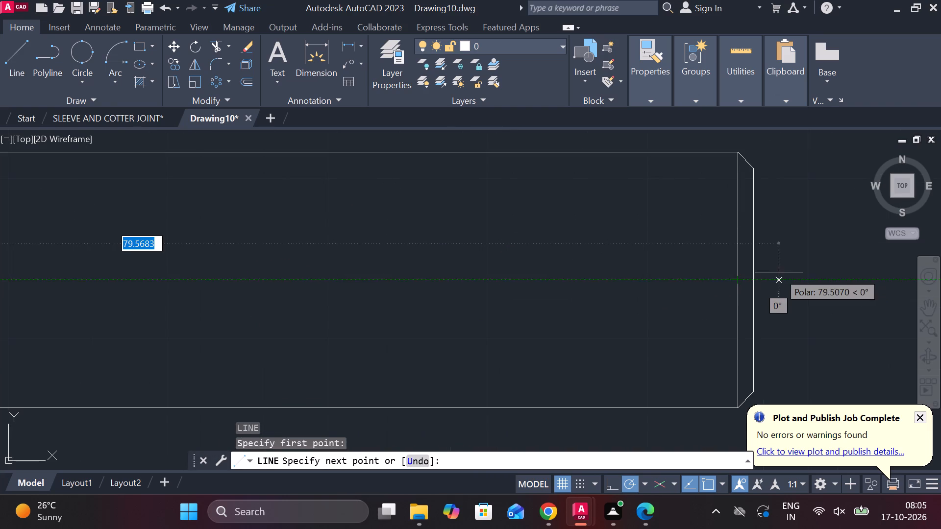
left_click(781, 272)
scroll(791, 271, "down", 2)
key("Escape")
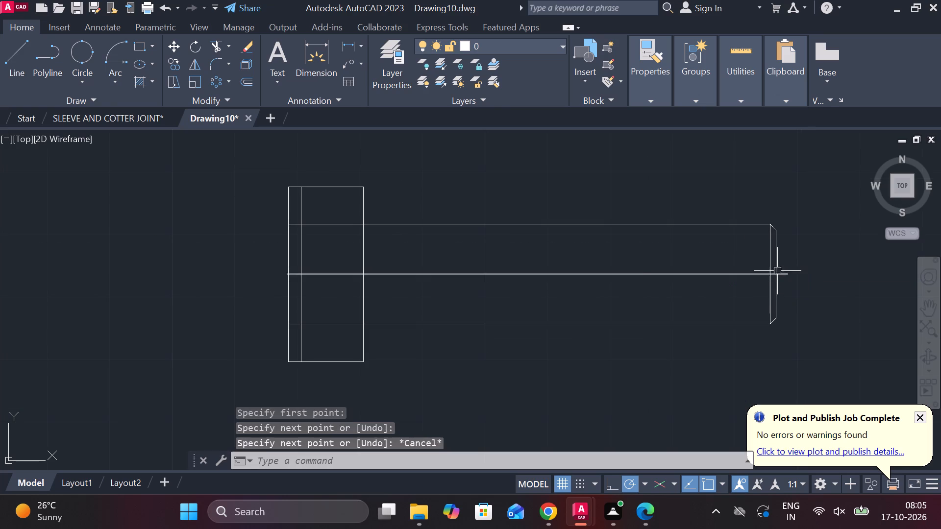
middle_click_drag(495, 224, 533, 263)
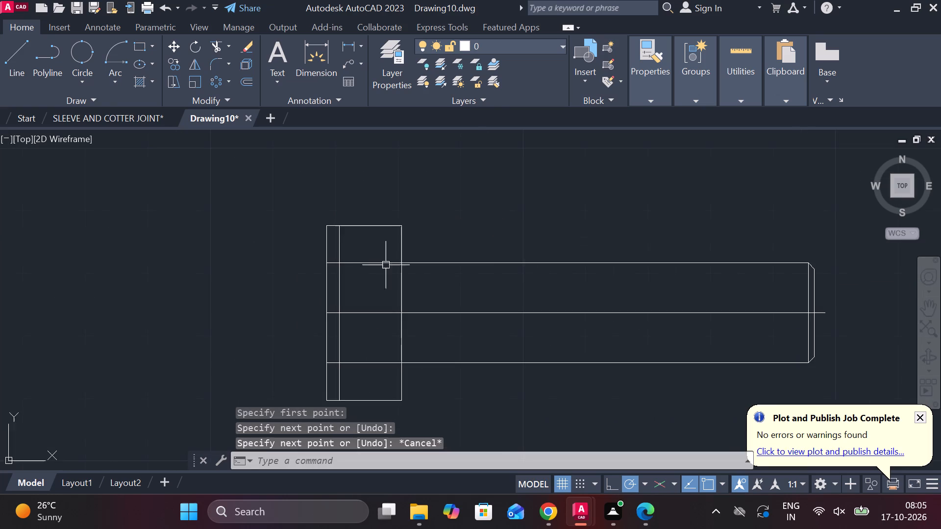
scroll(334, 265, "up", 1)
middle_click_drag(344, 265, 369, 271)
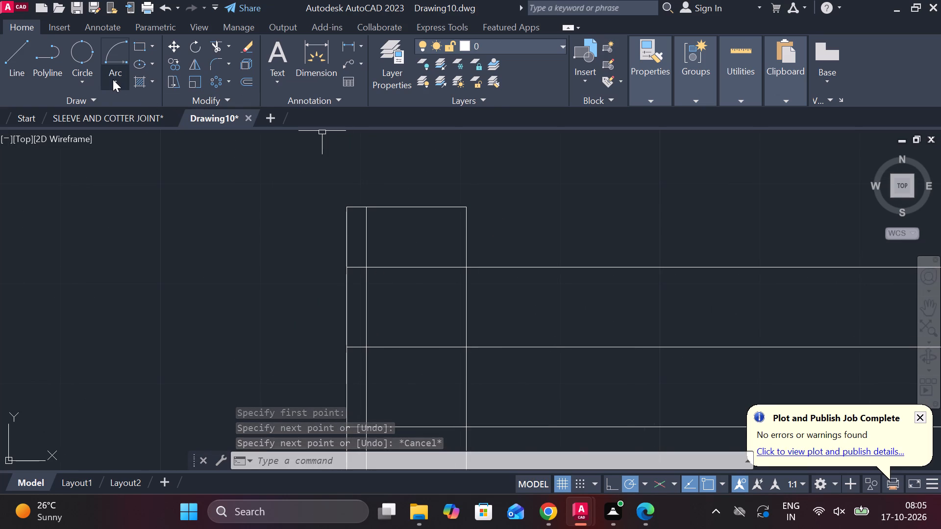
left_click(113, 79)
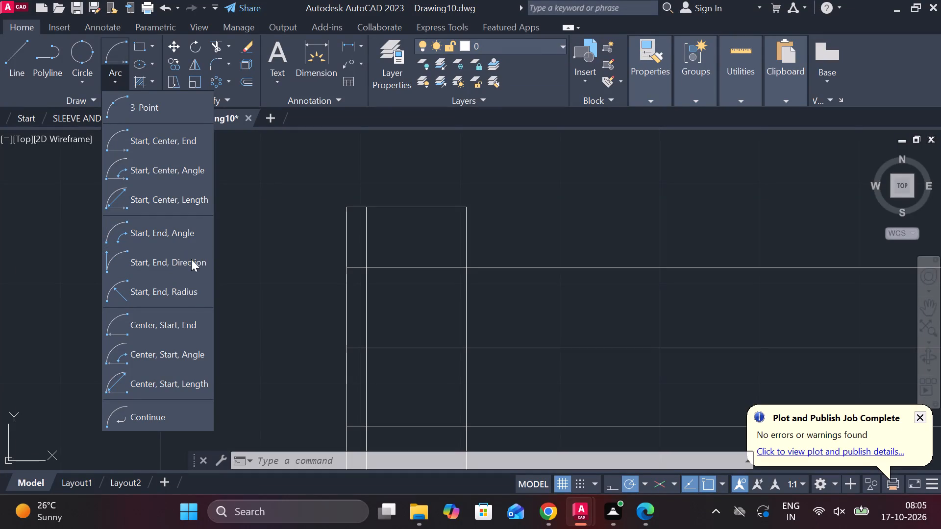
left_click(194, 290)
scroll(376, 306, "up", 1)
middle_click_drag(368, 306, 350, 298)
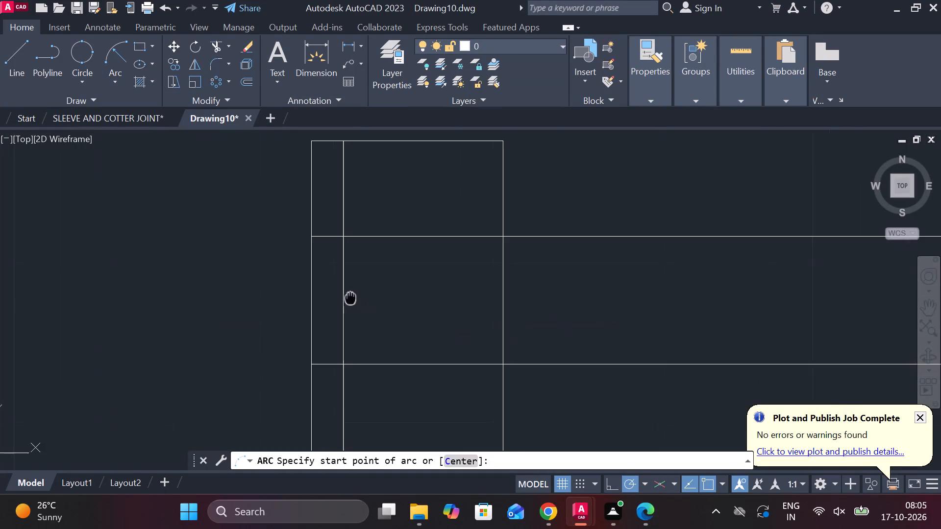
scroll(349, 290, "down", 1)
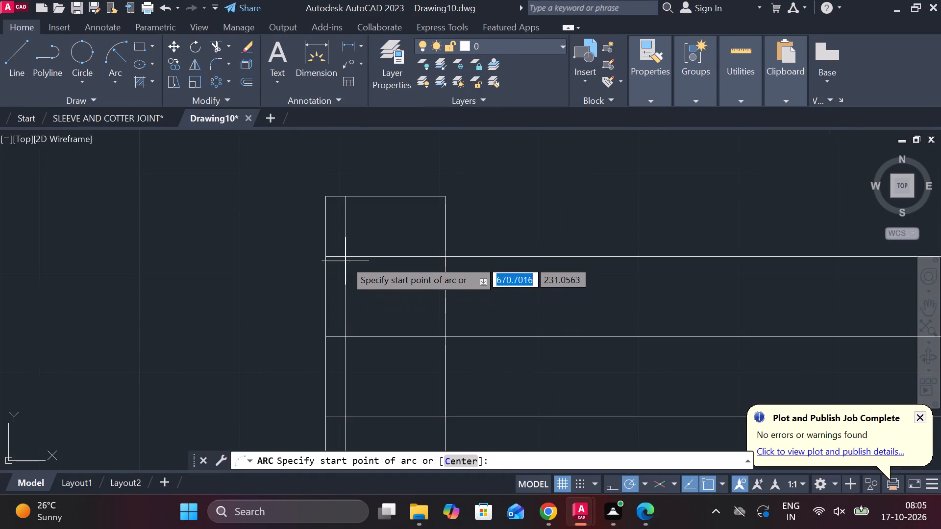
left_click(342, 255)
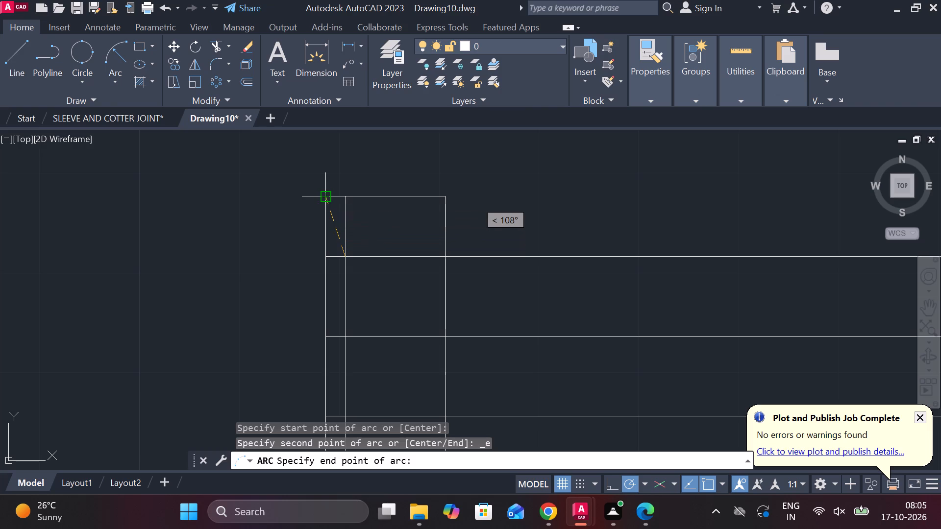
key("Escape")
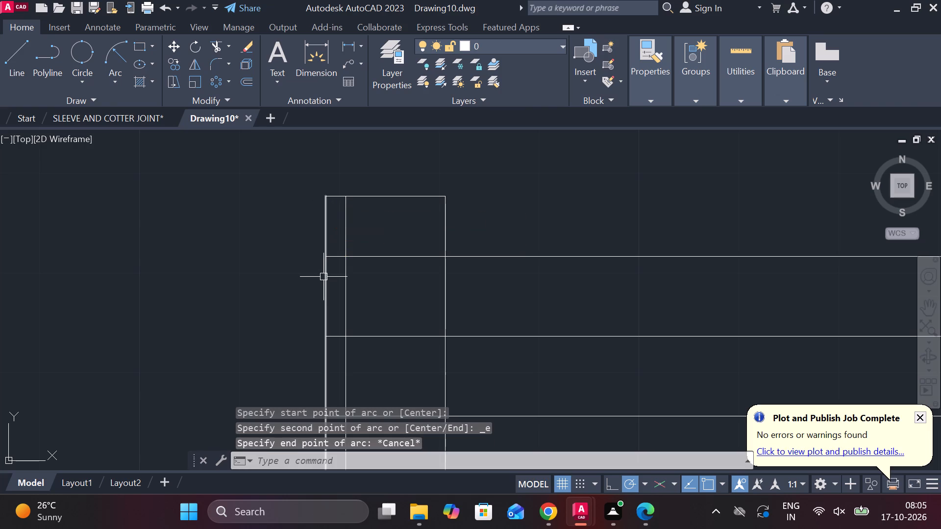
Trim the bolt head's outer vertical edge between the upper shank line and the centre line.
type("TR")
key("space")
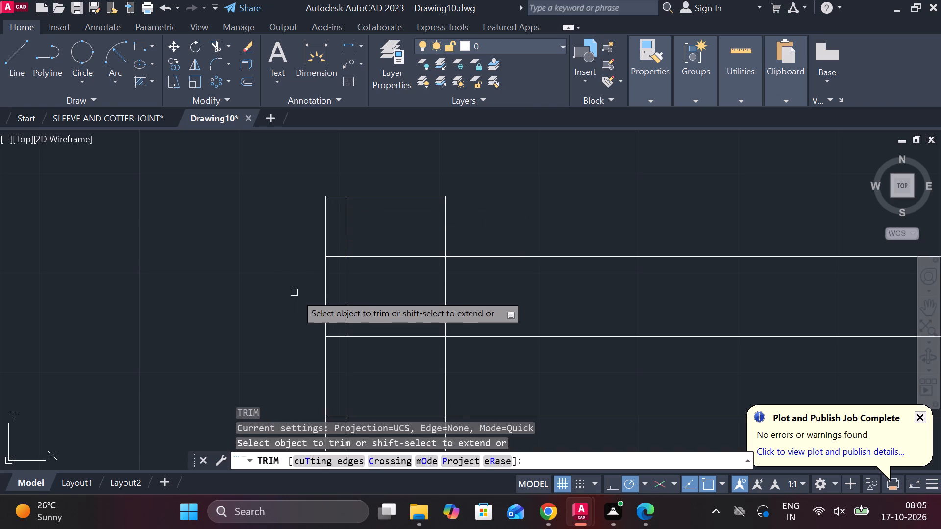
left_click(323, 301)
middle_click(323, 301)
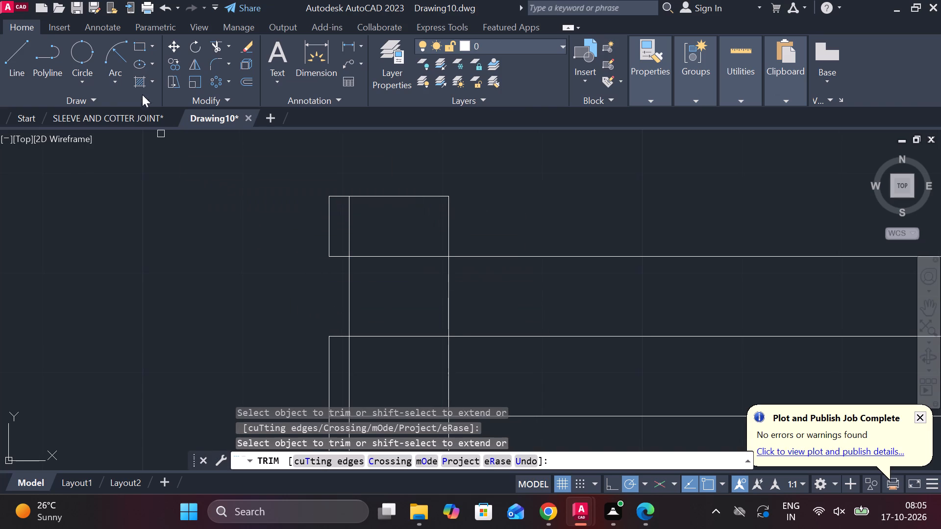
key("Escape")
Draw a three-point arc in the head's upper section, from the inner line's shank-line crossing through the outer edge's midpoint to the top edge.
left_click(117, 79)
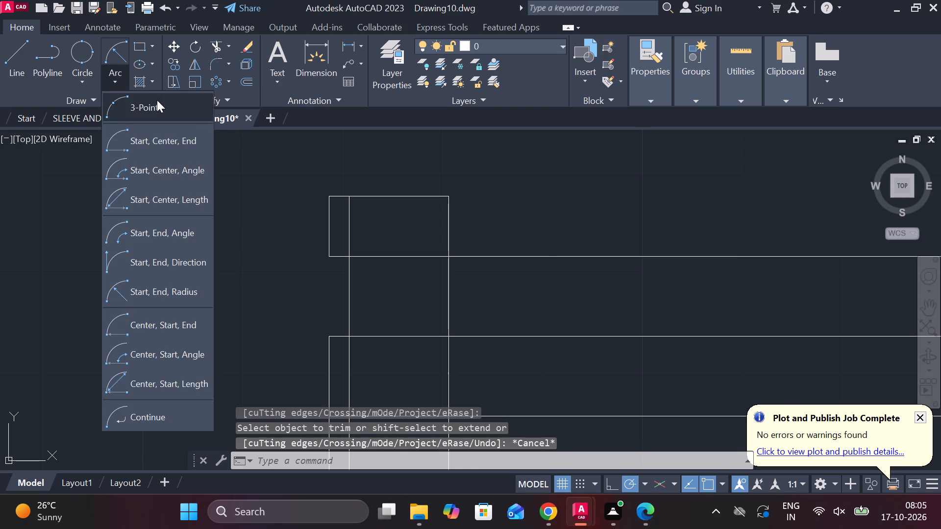
left_click(157, 100)
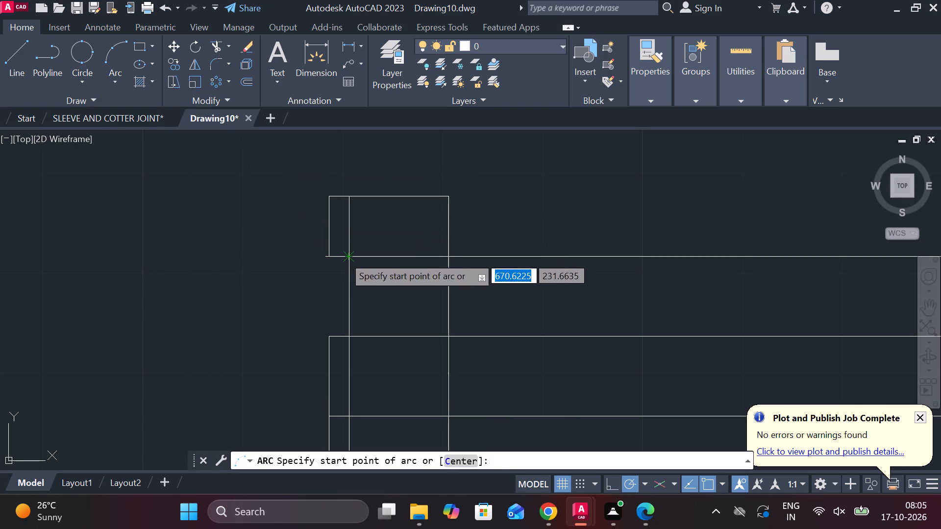
left_click(344, 256)
left_click(326, 220)
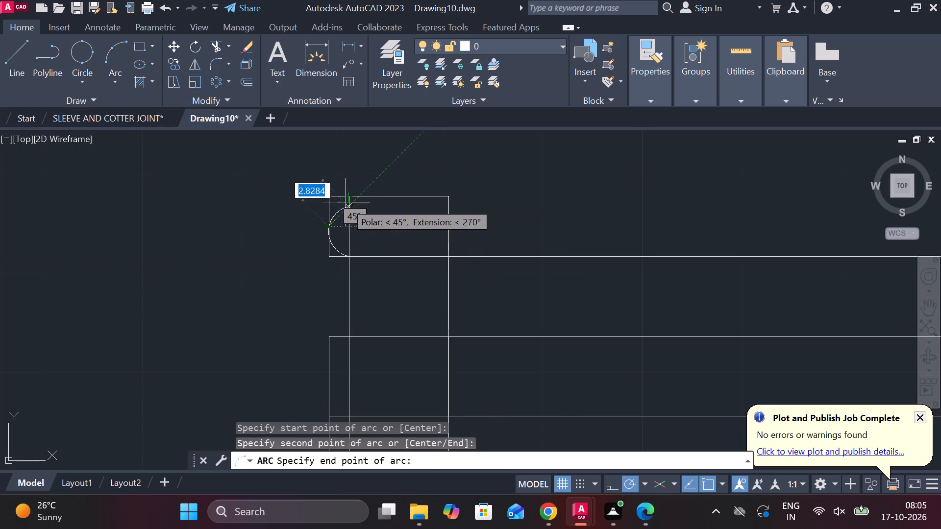
left_click(347, 195)
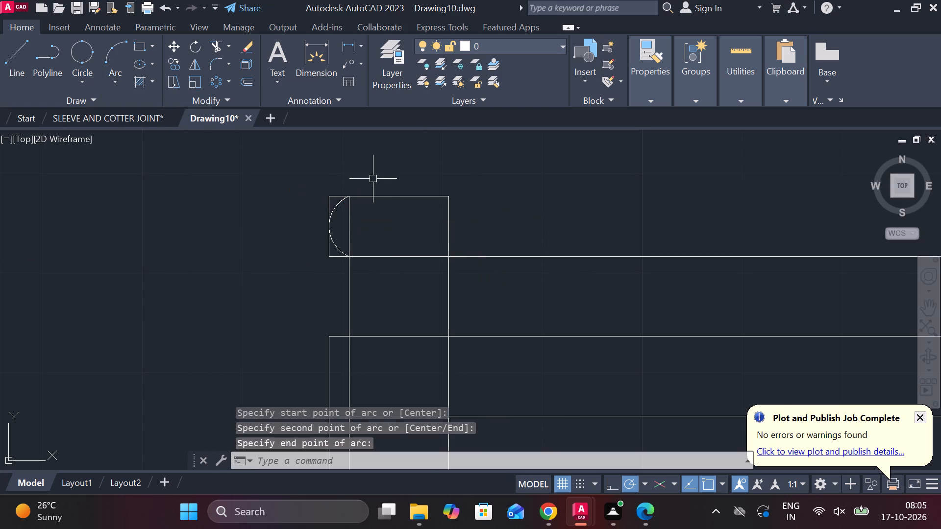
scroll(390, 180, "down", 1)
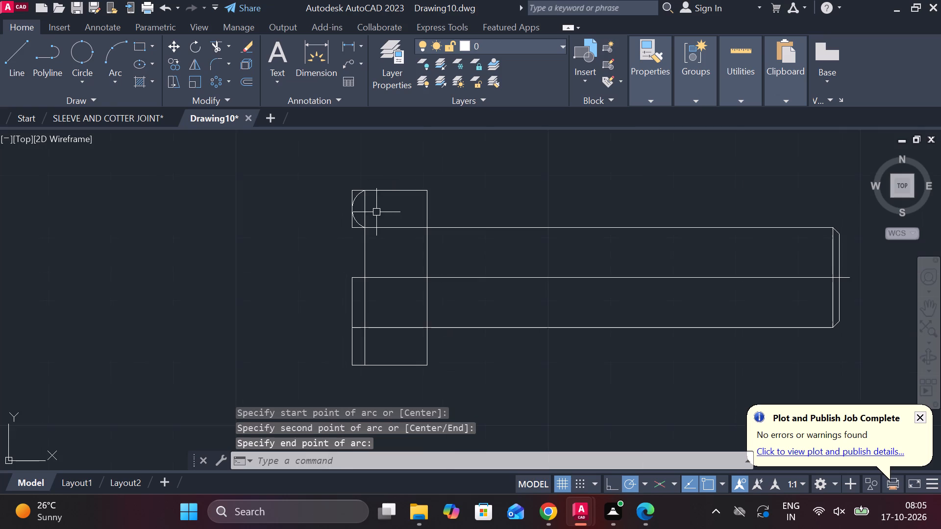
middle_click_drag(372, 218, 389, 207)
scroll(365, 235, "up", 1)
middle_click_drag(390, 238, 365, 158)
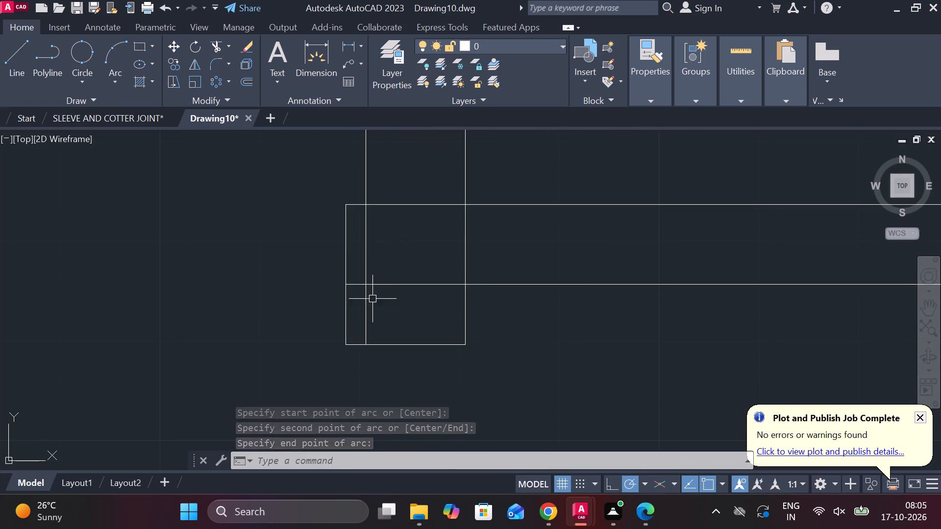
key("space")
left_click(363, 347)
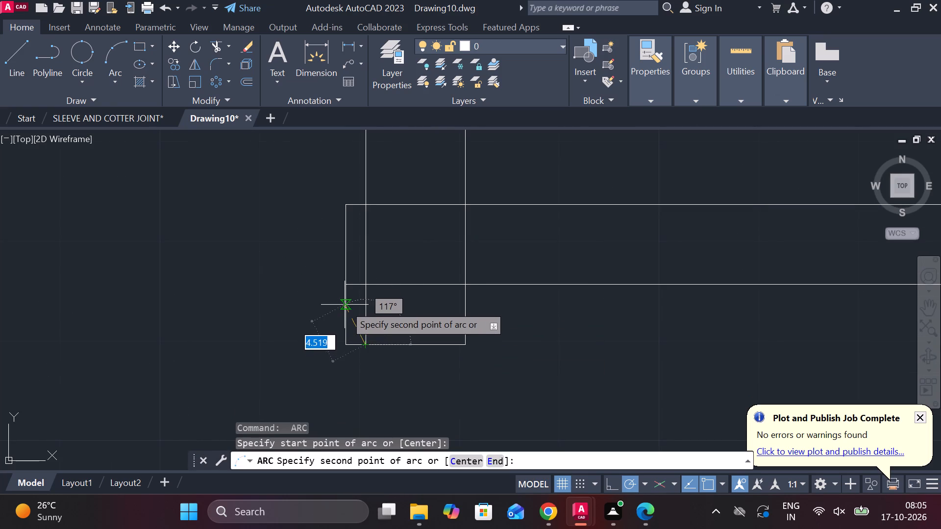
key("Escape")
Trim the bolt head's outer vertical edge between the centre line and the lower shank line.
type("TR")
key("space")
left_click(347, 236)
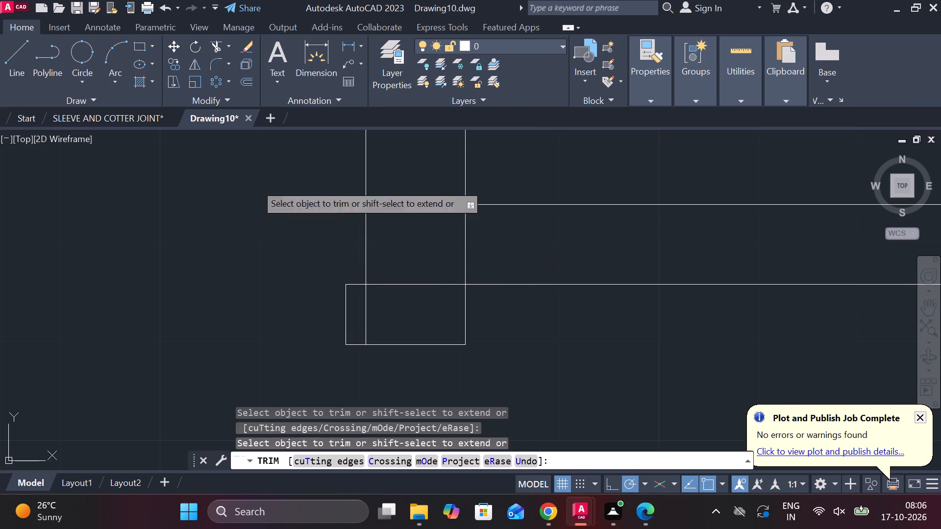
key("Escape")
Draw a three-point arc in the head's lower section, from the inner line's shank-line crossing through the outer edge's midpoint to the bottom edge.
left_click(103, 60)
left_click(366, 288)
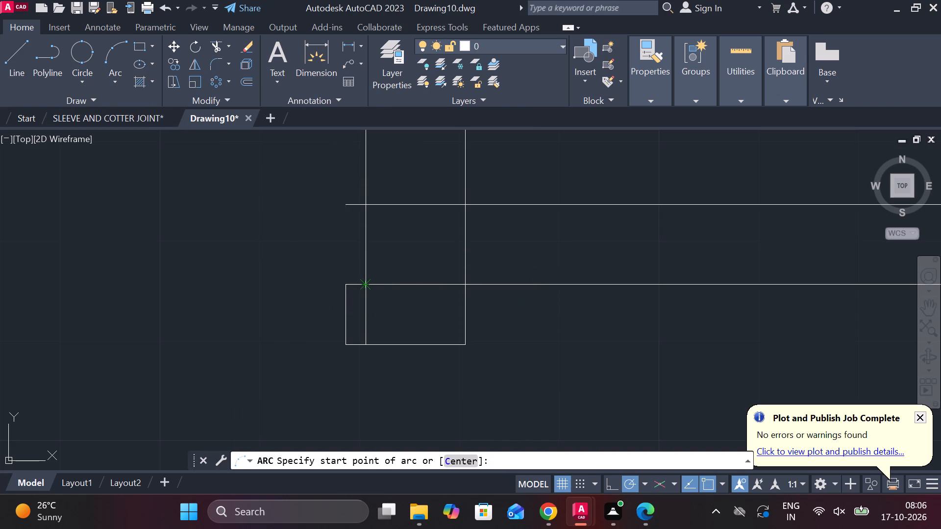
left_click(344, 319)
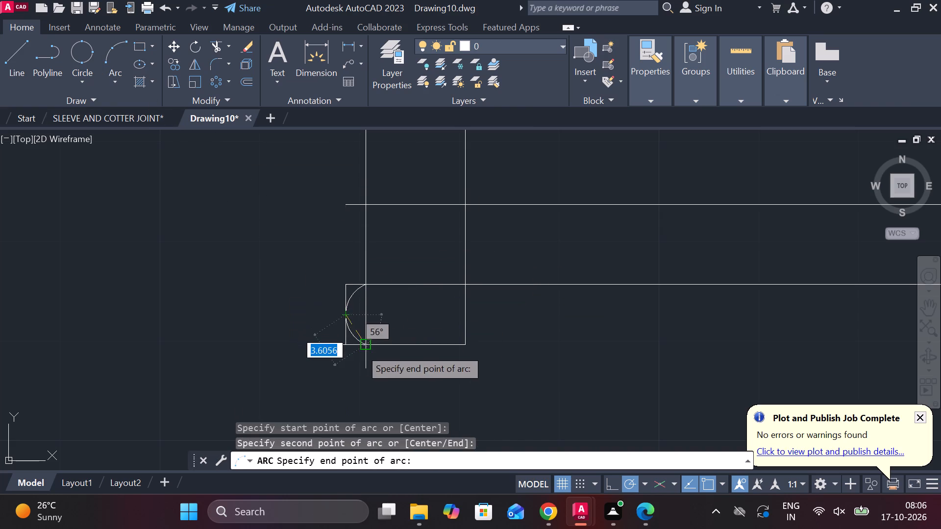
left_click(363, 350)
scroll(420, 333, "down", 1)
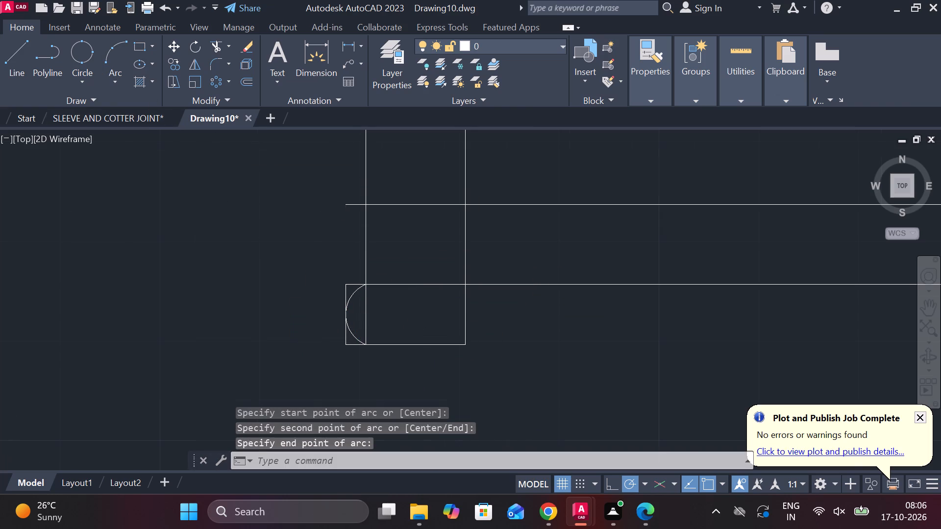
middle_click_drag(406, 260, 399, 282)
key("Escape")
Extend the upper piece of the bolt head's outer edge down to the centre line.
scroll(389, 261, "up", 1)
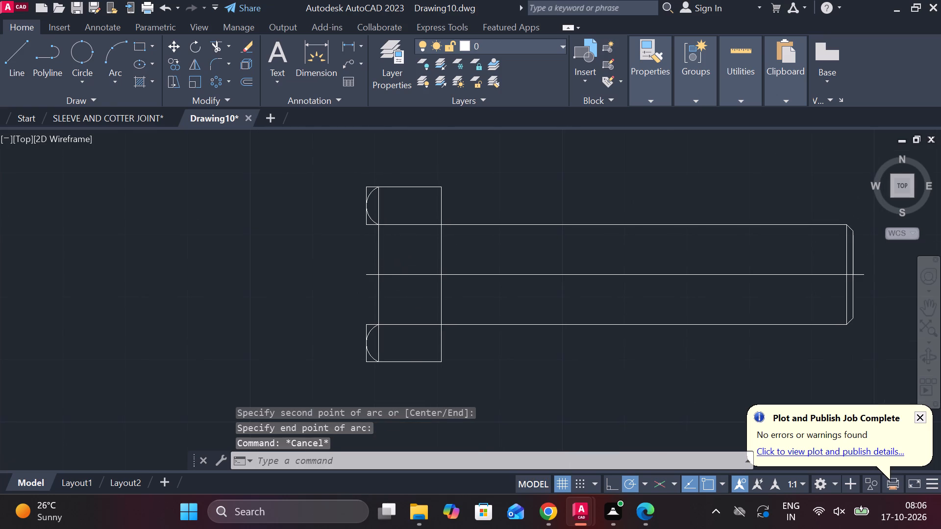
type("EX")
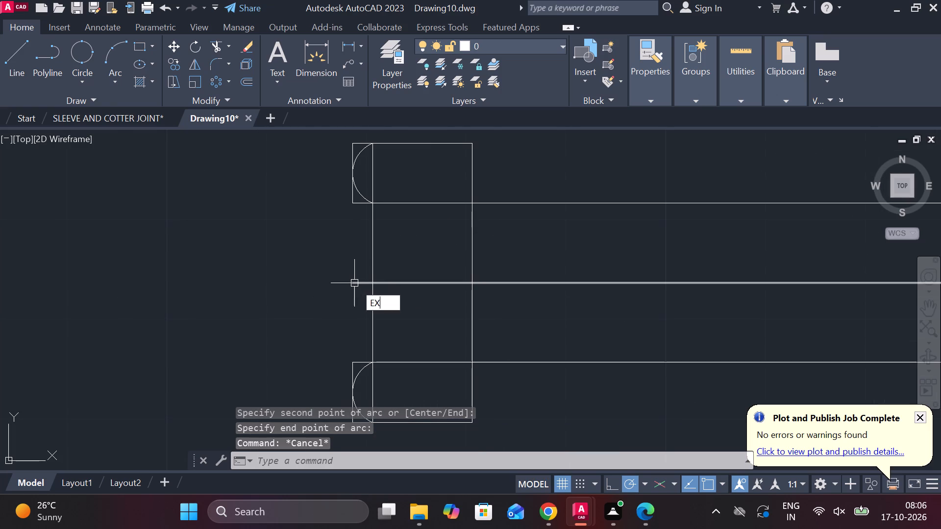
key("space")
left_click(350, 194)
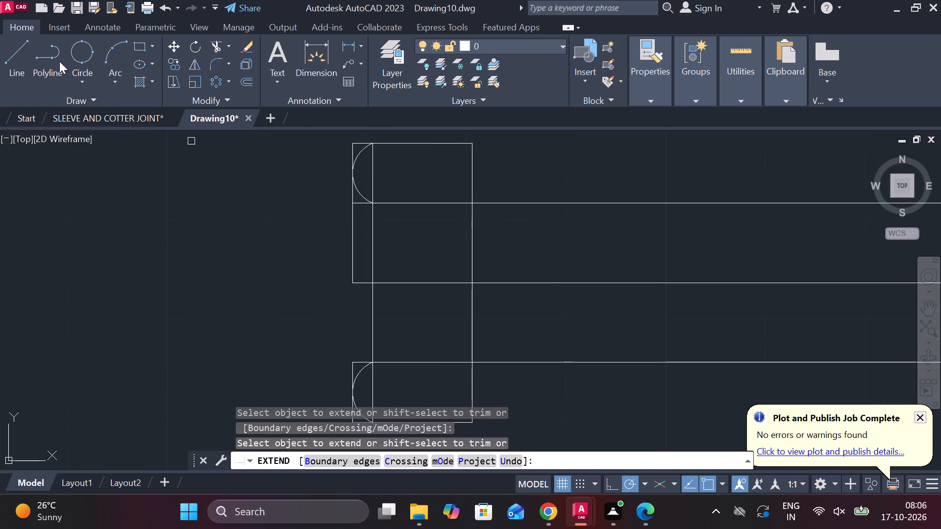
Draw a three-point arc across the head's middle section, joining the two smaller arcs' inner ends through the centre line's outer endpoint.
left_click(121, 49)
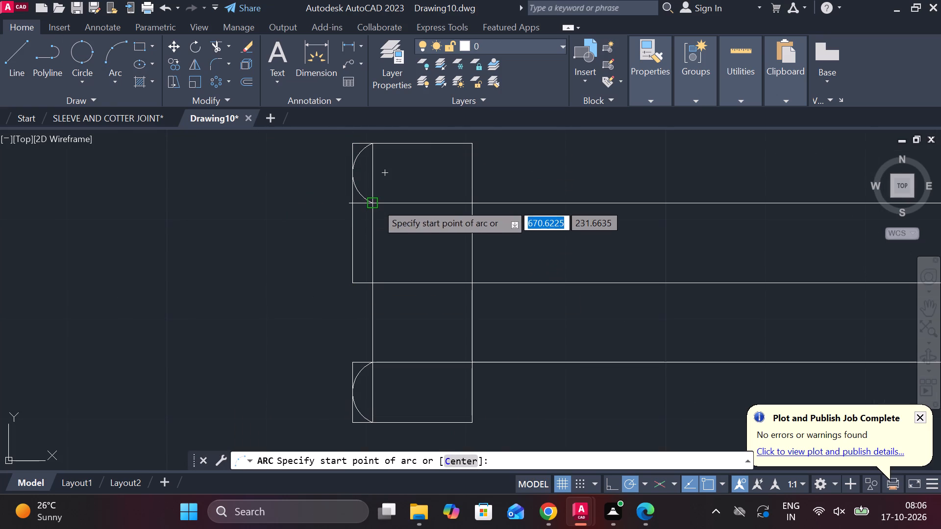
left_click(376, 205)
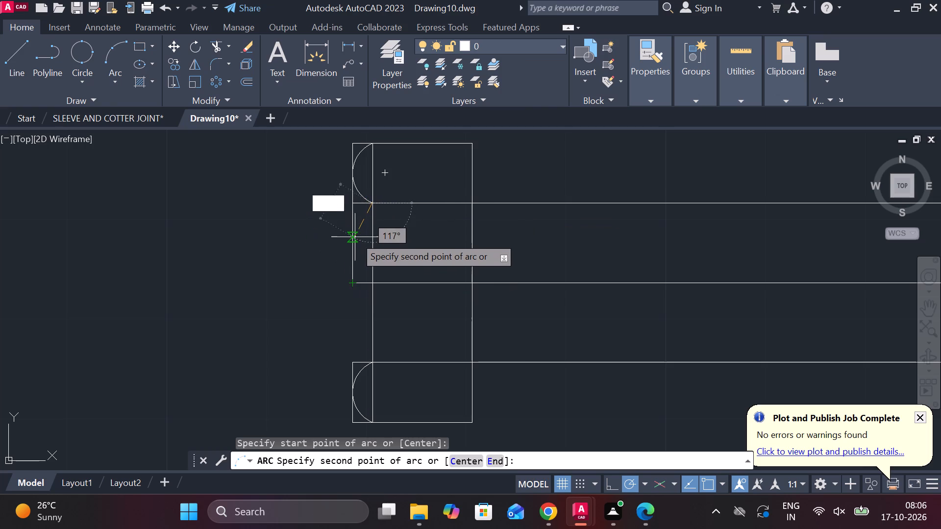
left_click(348, 287)
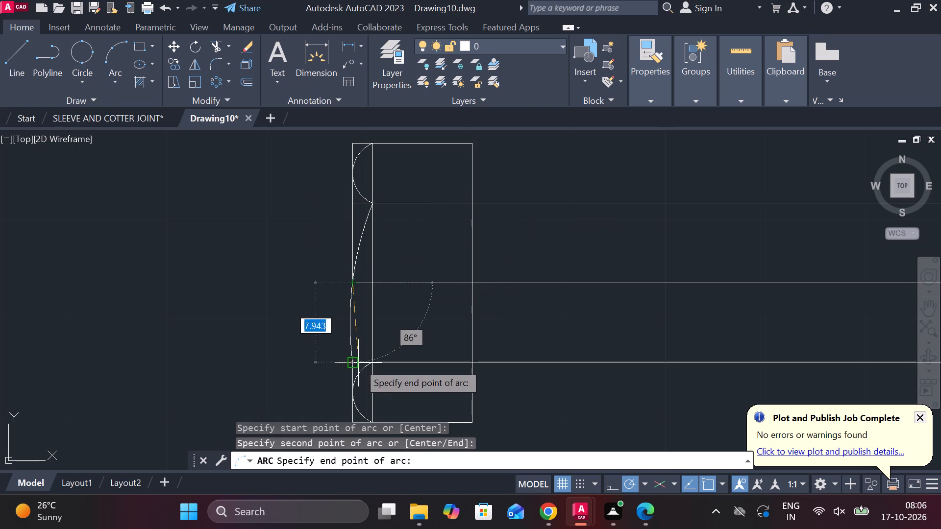
scroll(370, 361, "up", 2)
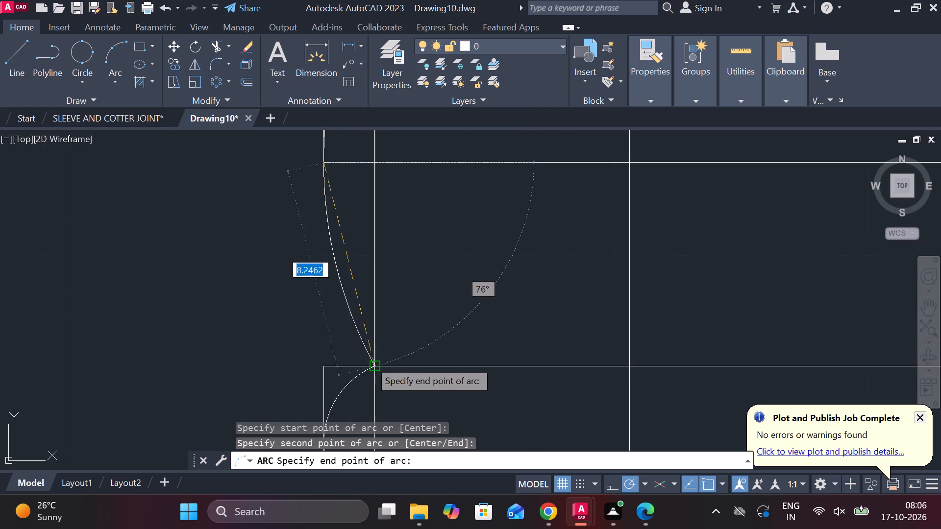
left_click(371, 367)
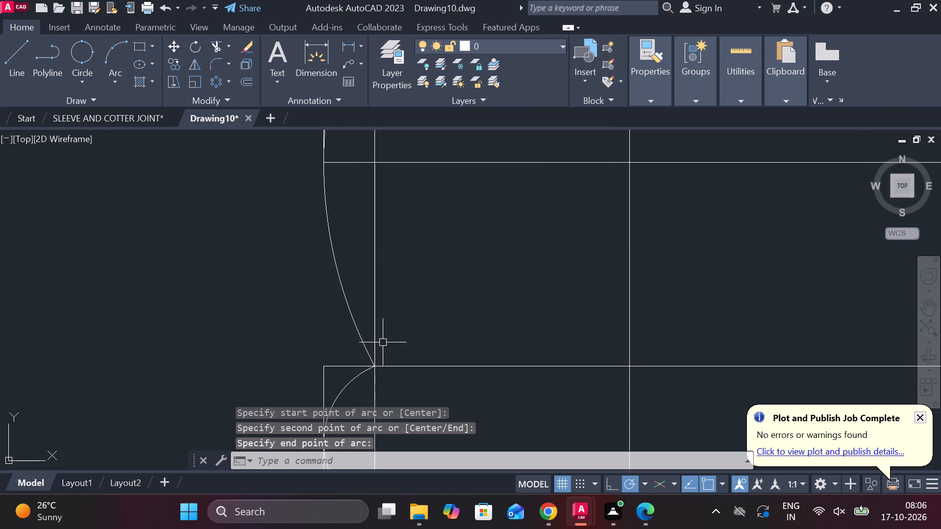
key("grave")
scroll(417, 314, "down", 1)
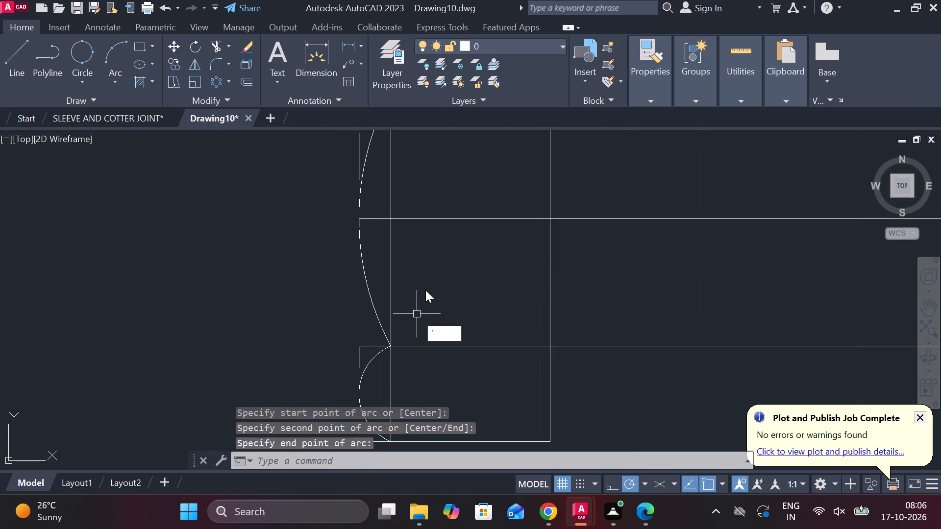
key("Escape")
Extend the bolt head's outer edge from the centre line down to the lower shank line.
scroll(422, 277, "down", 1)
type("EX")
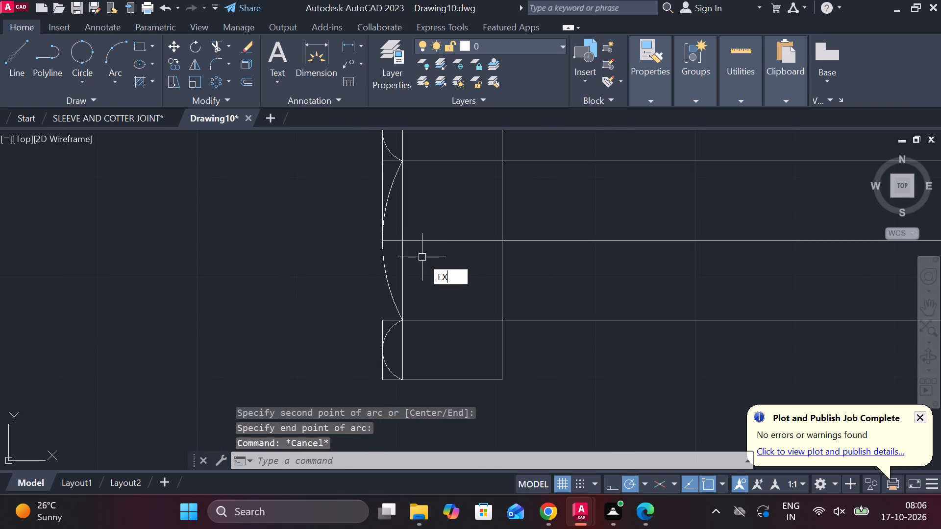
key("space")
left_click(384, 192)
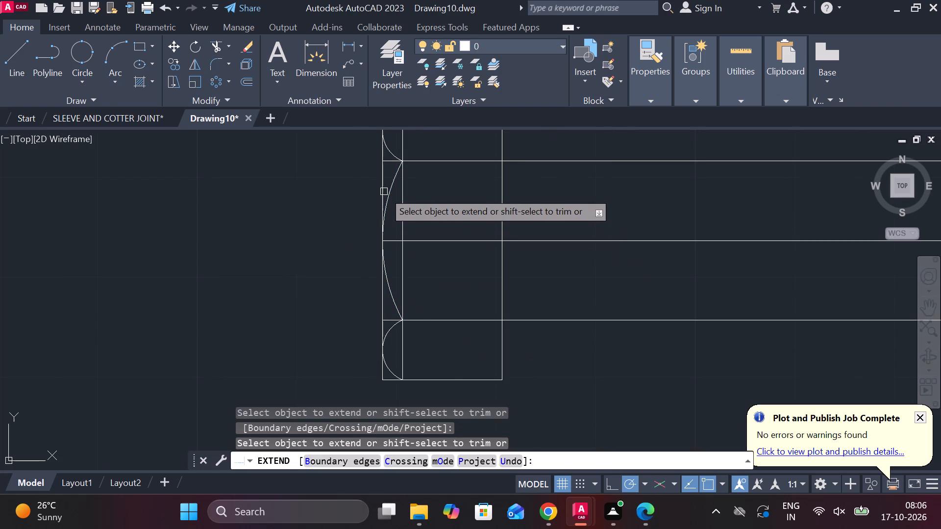
scroll(406, 243, "down", 2)
middle_click_drag(463, 286, 455, 286)
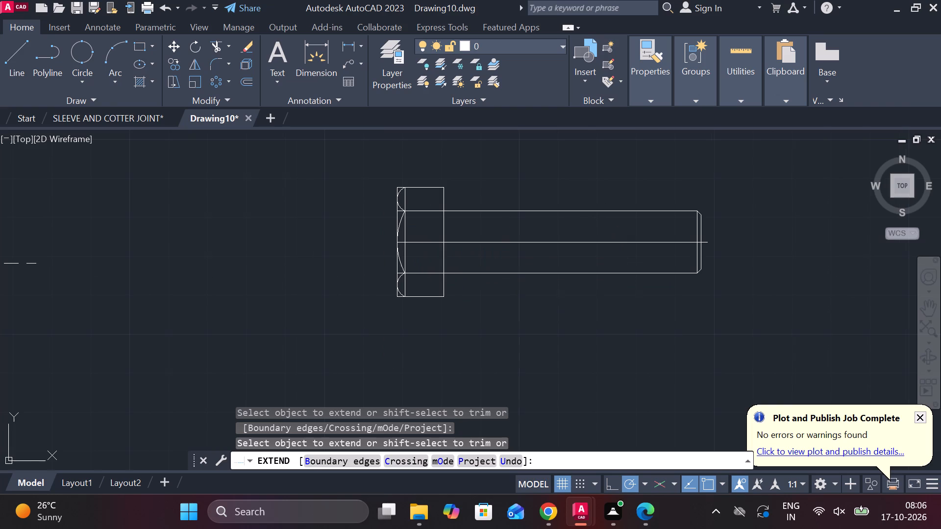
middle_click_drag(455, 286, 435, 285)
middle_click_drag(434, 297, 375, 306)
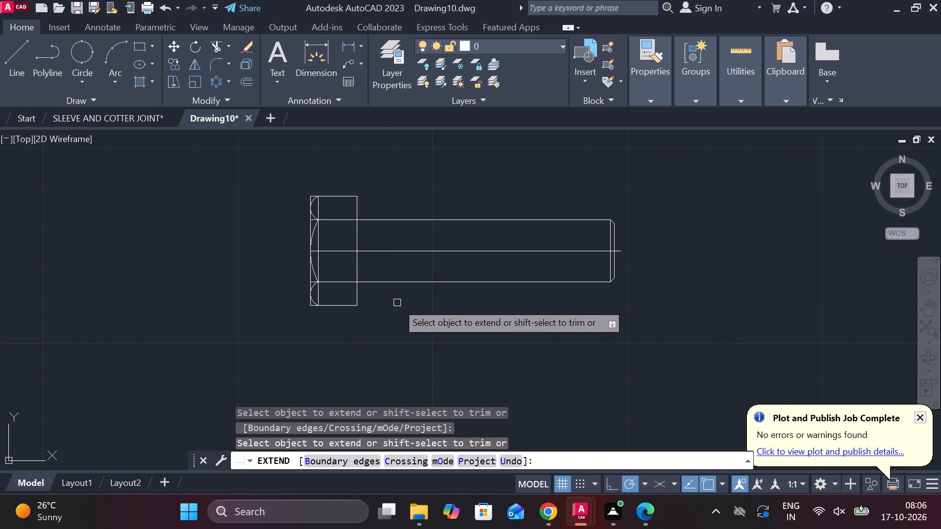
key("Escape")
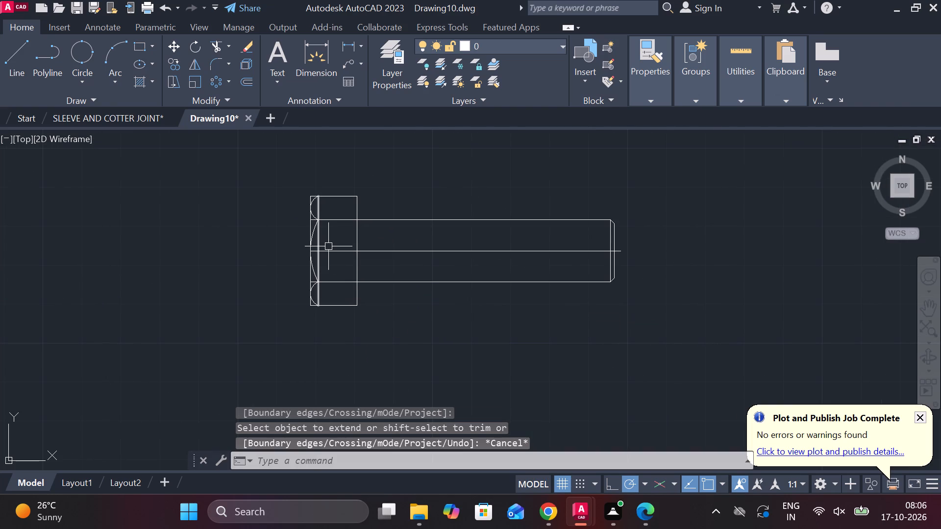
scroll(318, 276, "up", 2)
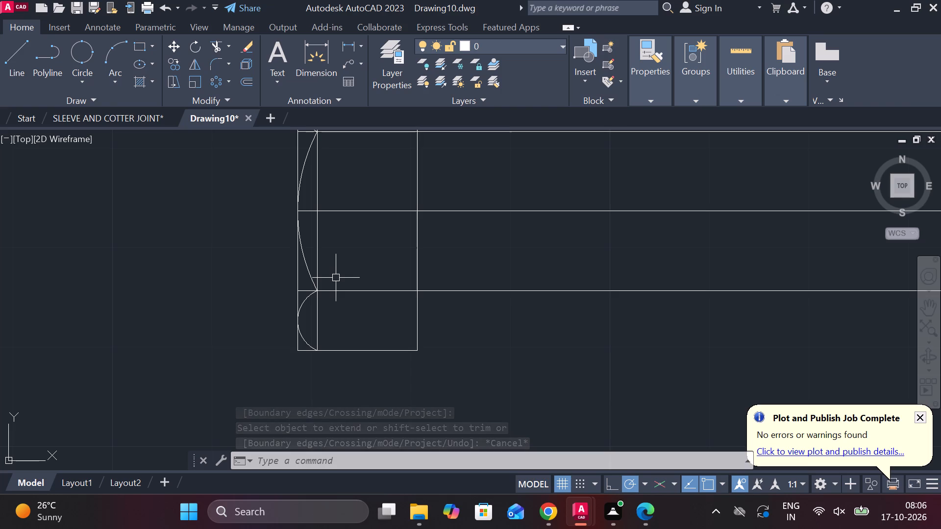
Trim the bolt head's square outer corners beyond the upper and lower arcs, leaving the head rounded there.
middle_click_drag(336, 278, 344, 359)
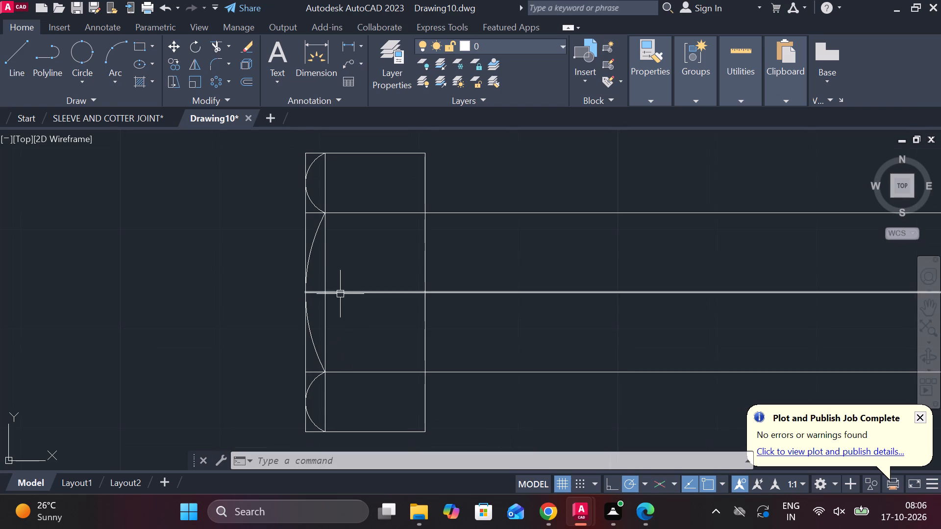
type("TR")
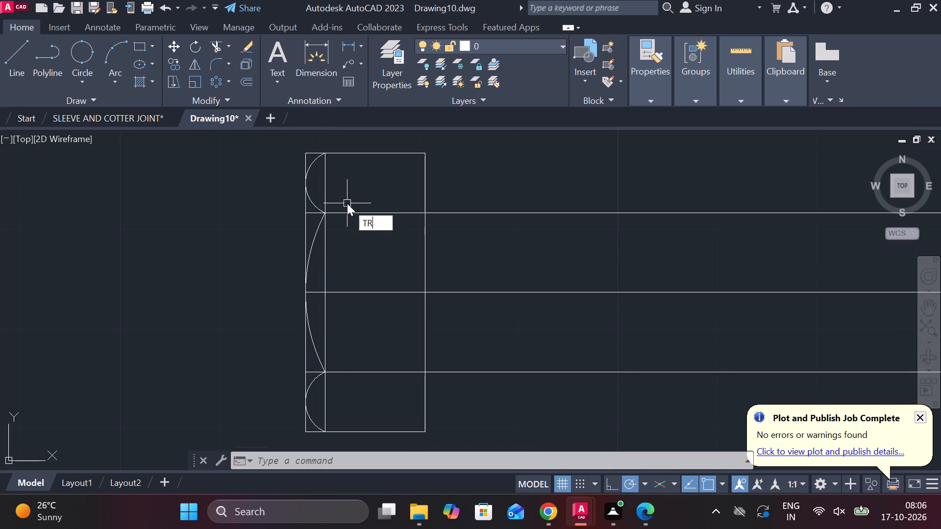
key("space")
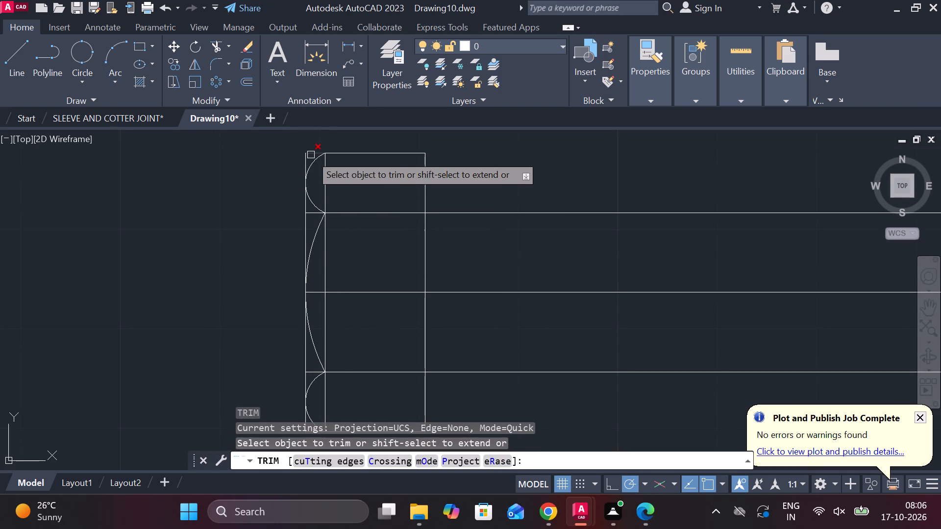
left_click(309, 156)
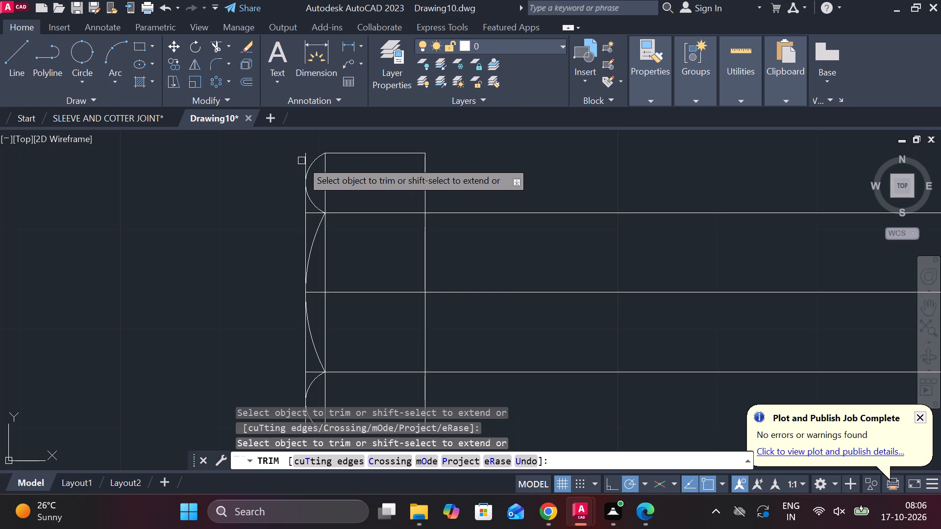
left_click(301, 161)
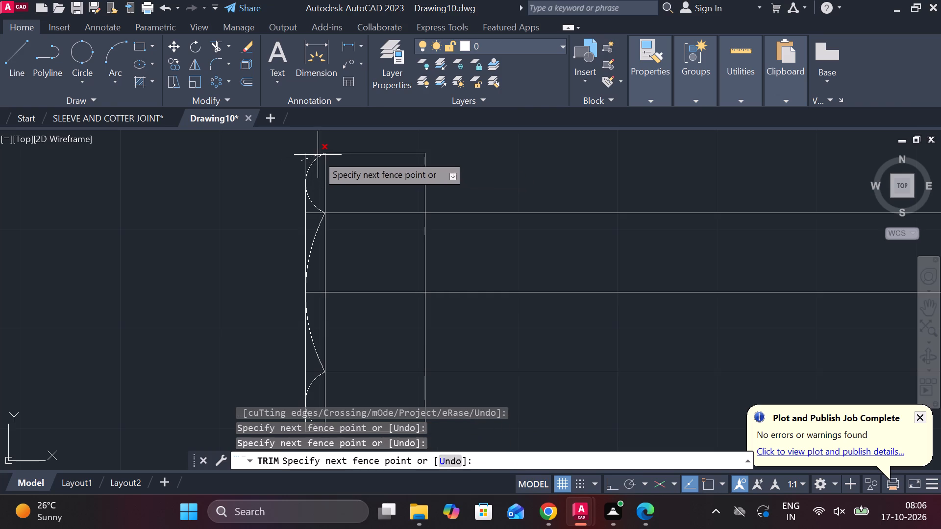
left_click(314, 155)
scroll(336, 189, "down", 1)
scroll(300, 355, "up", 2)
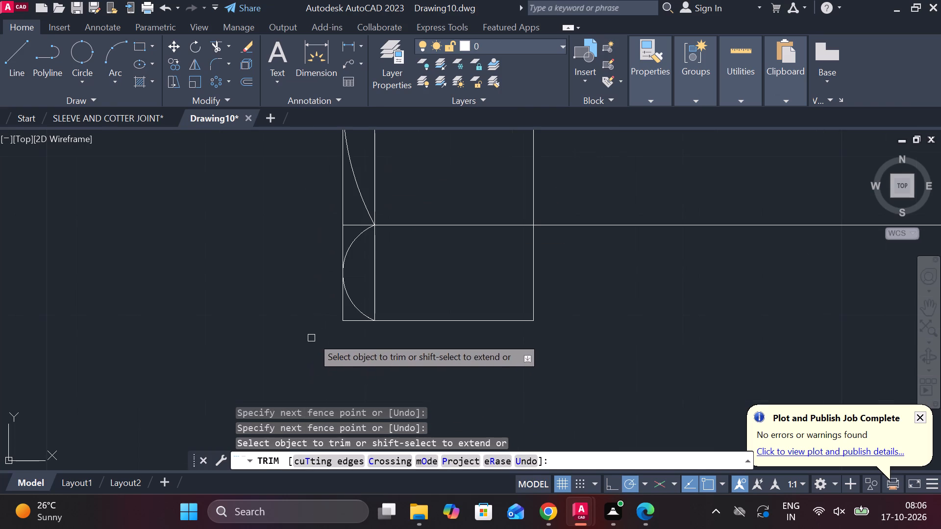
left_click(342, 310)
left_click(354, 317)
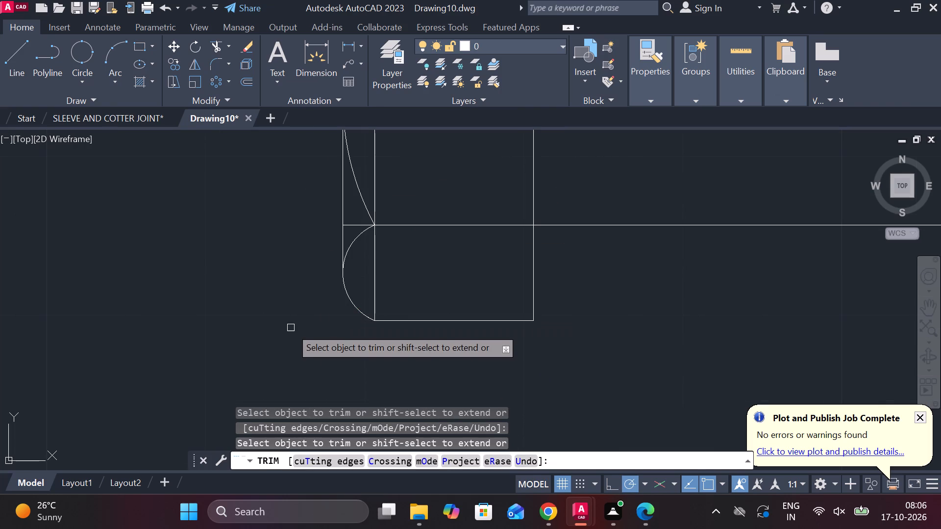
scroll(291, 328, "down", 3)
scroll(367, 325, "down", 1)
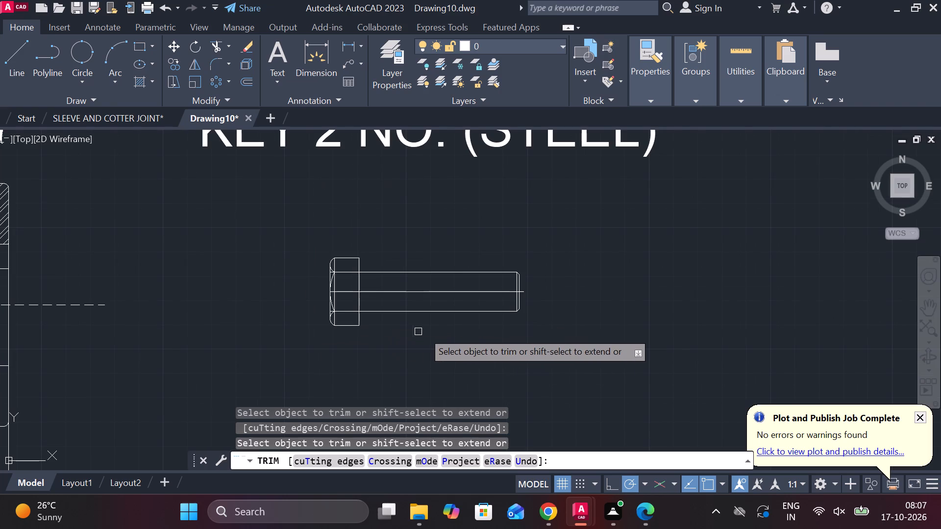
middle_click_drag(421, 334, 399, 334)
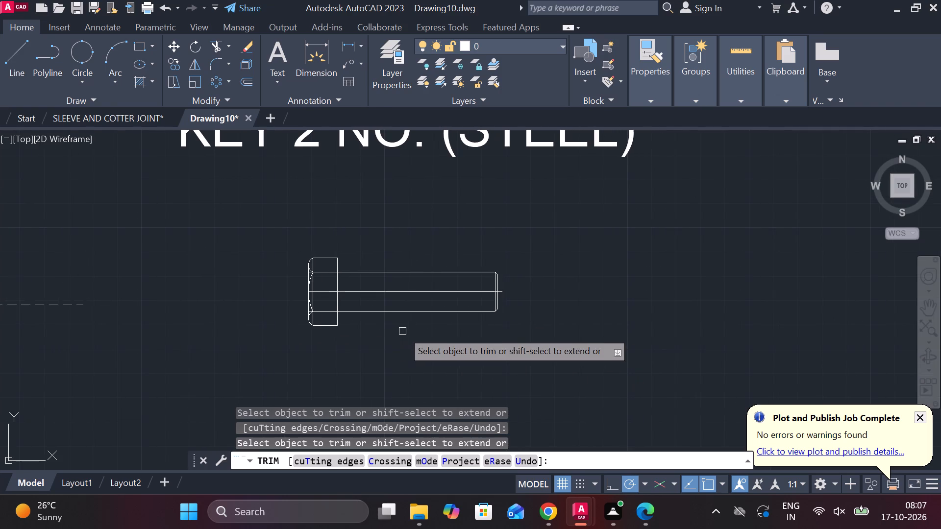
key("Escape")
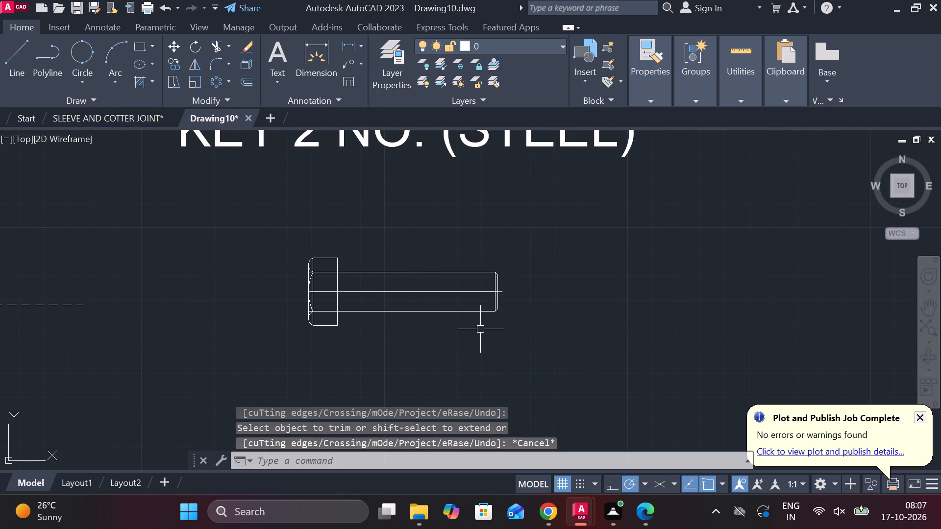
Add a linear dimension for the bolt head's thickness, placed below the head.
scroll(457, 331, "down", 1)
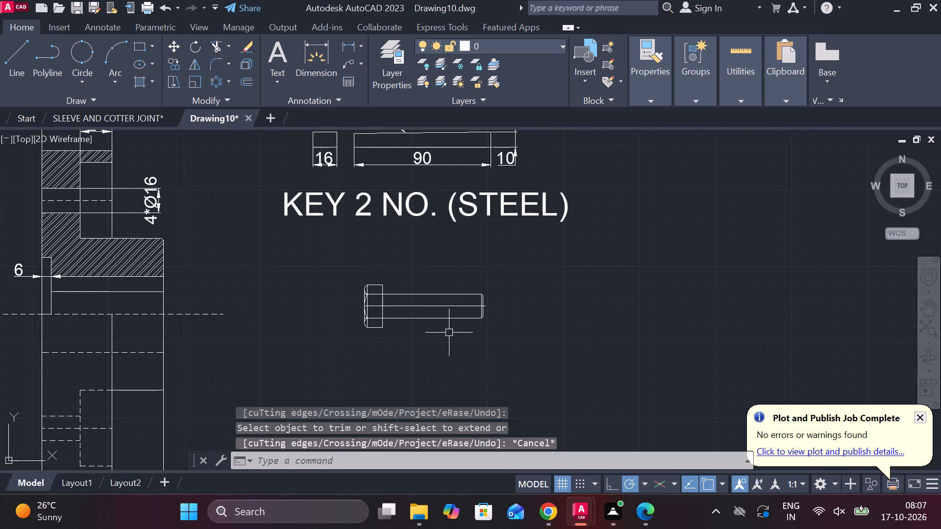
left_click(343, 46)
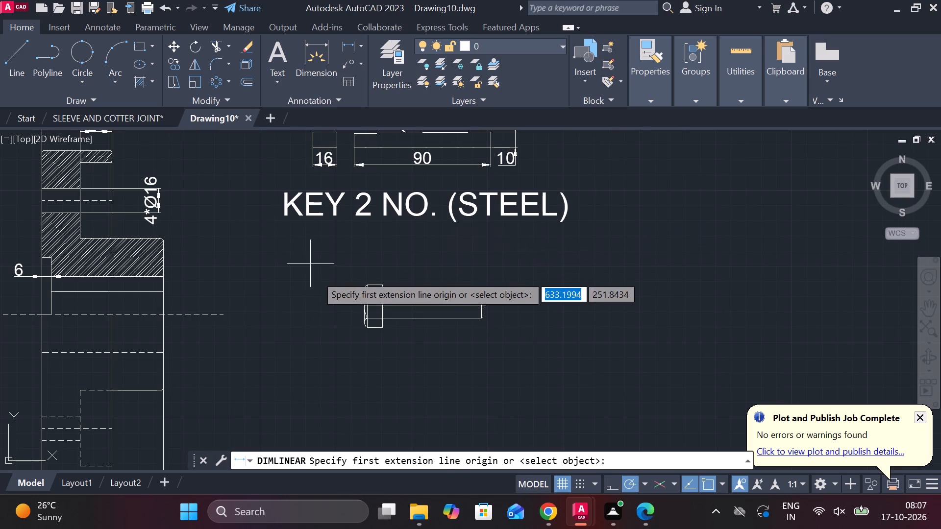
scroll(319, 297, "up", 1)
middle_click_drag(366, 366, 309, 309)
scroll(325, 282, "up", 2)
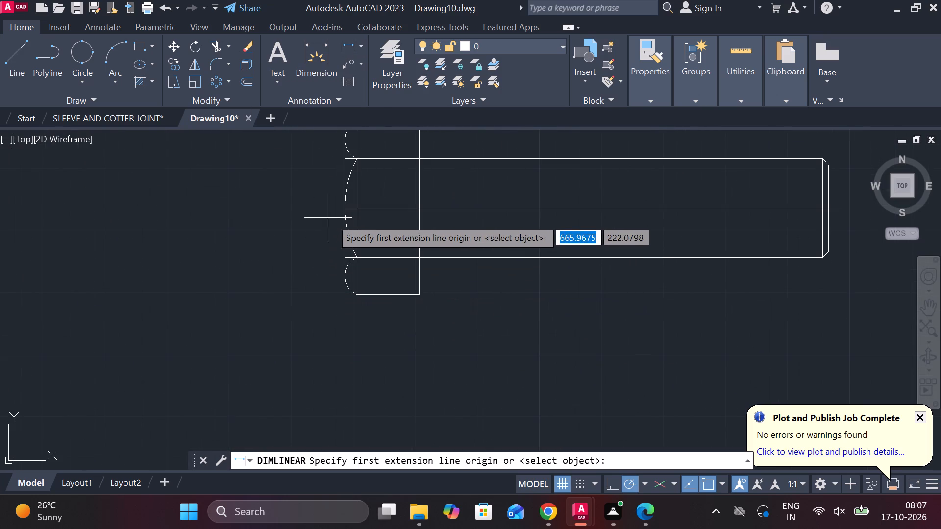
left_click(335, 210)
left_click(419, 207)
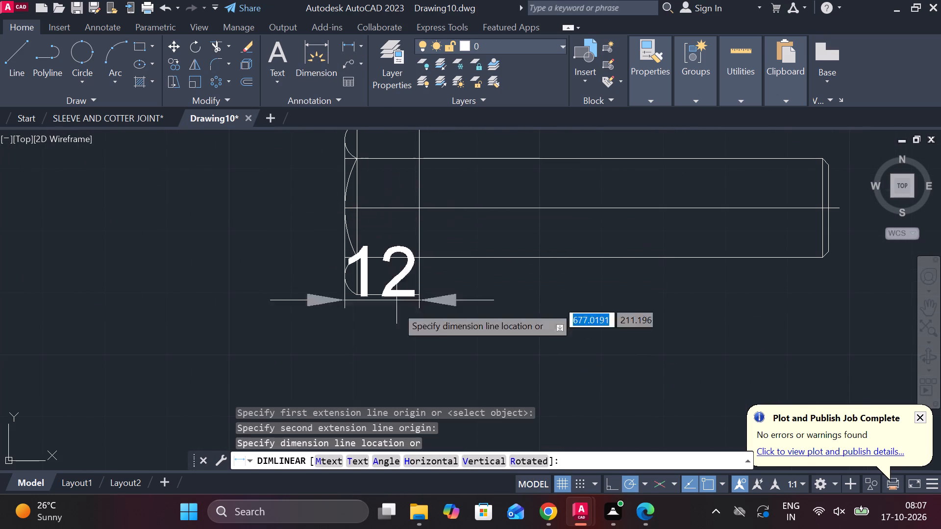
scroll(364, 336, "down", 1)
left_click(353, 365)
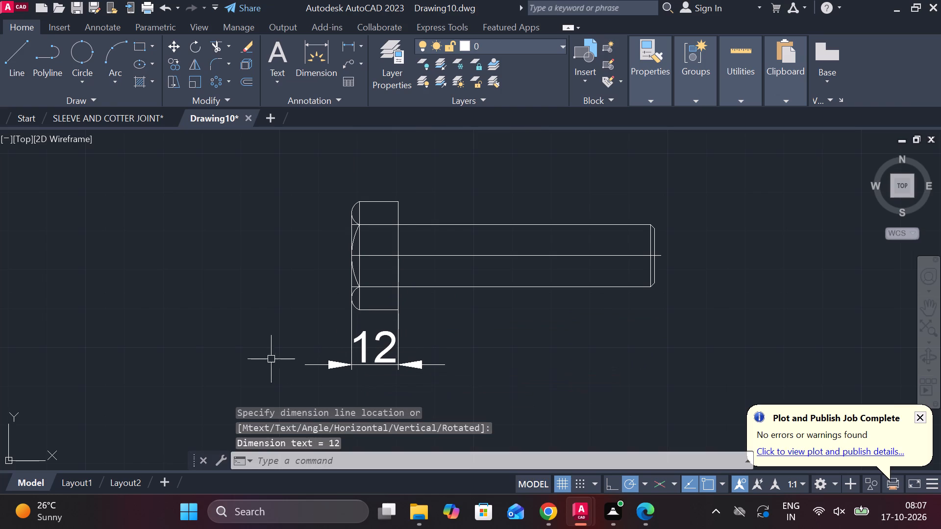
Add a linear dimension for the shank's length from head to tip, aligned with the head thickness dimension.
middle_click_drag(246, 359, 196, 320)
key("space")
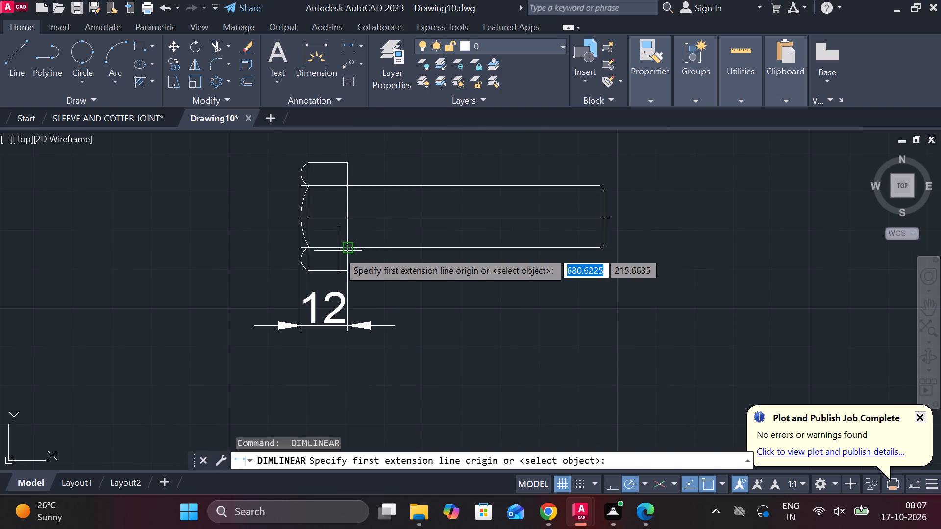
left_click(346, 249)
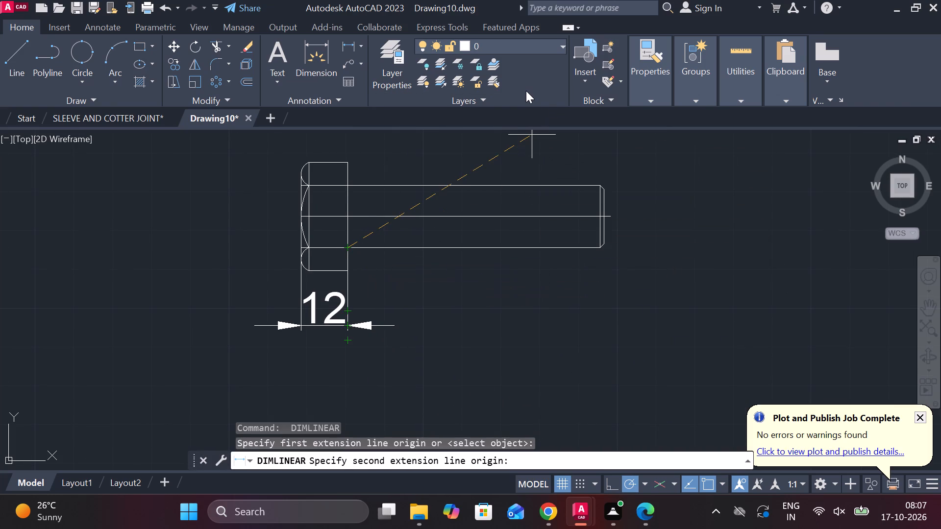
left_click(603, 251)
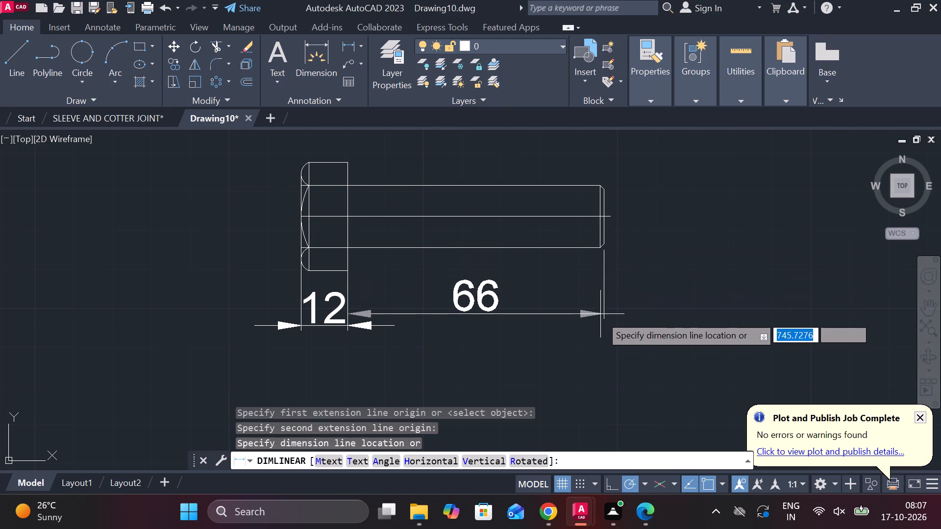
left_click(351, 328)
scroll(600, 309, "down", 2)
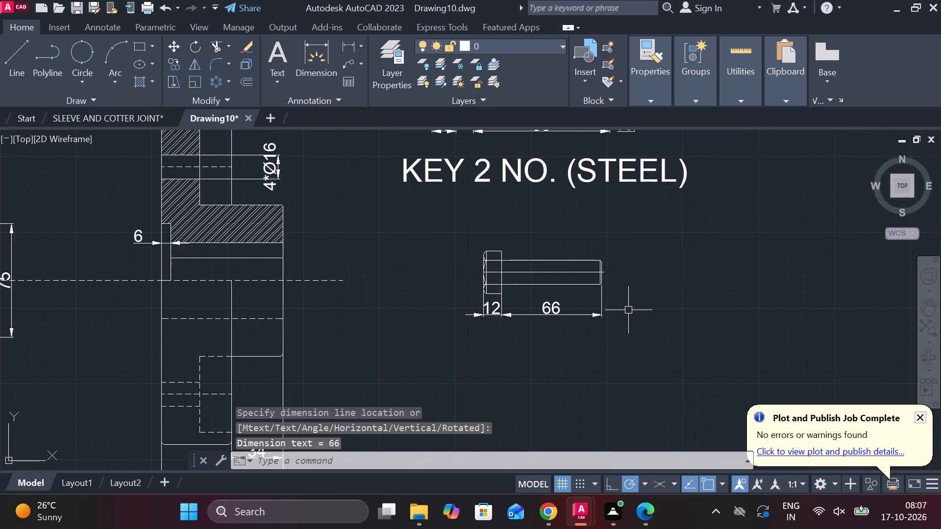
middle_click_drag(581, 308, 550, 320)
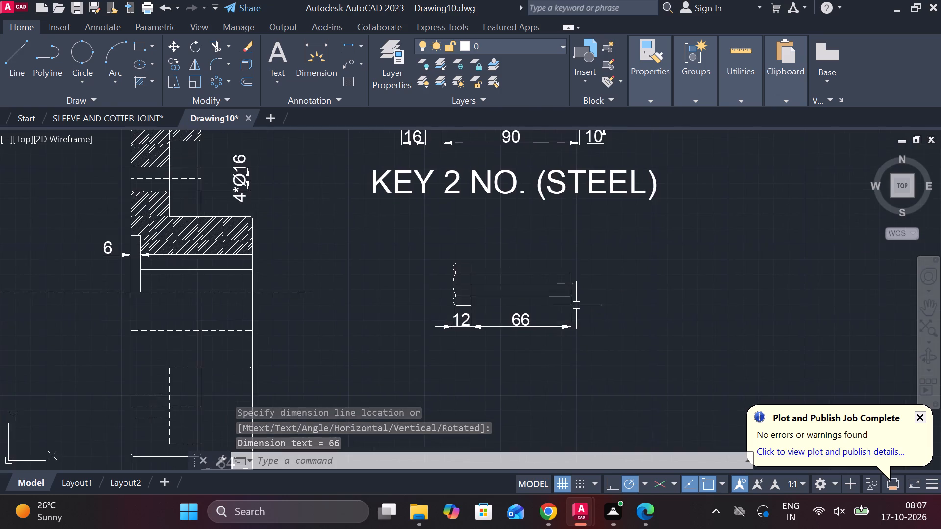
scroll(576, 304, "up", 3)
scroll(584, 294, "down", 1)
key("space")
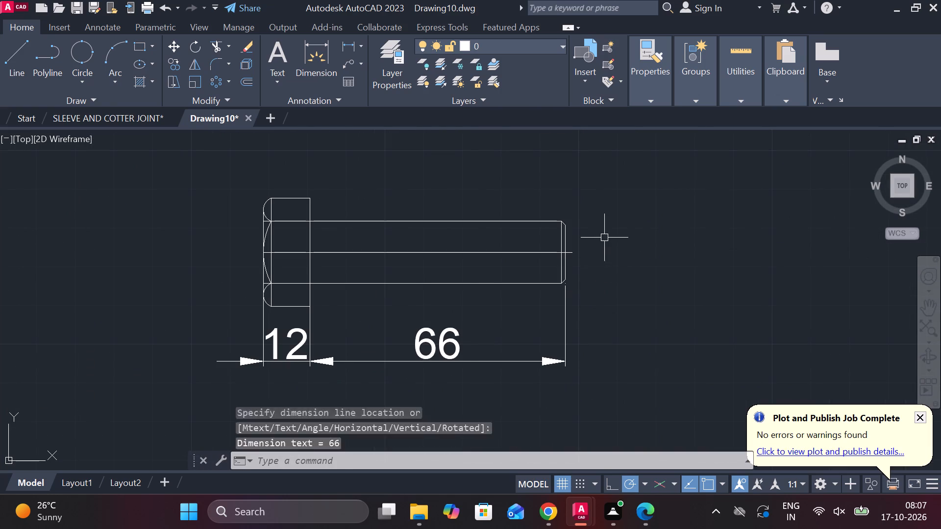
key("Escape")
Offset the vertical line at the start of the shank's end chamfer by 25 toward the head.
key("o")
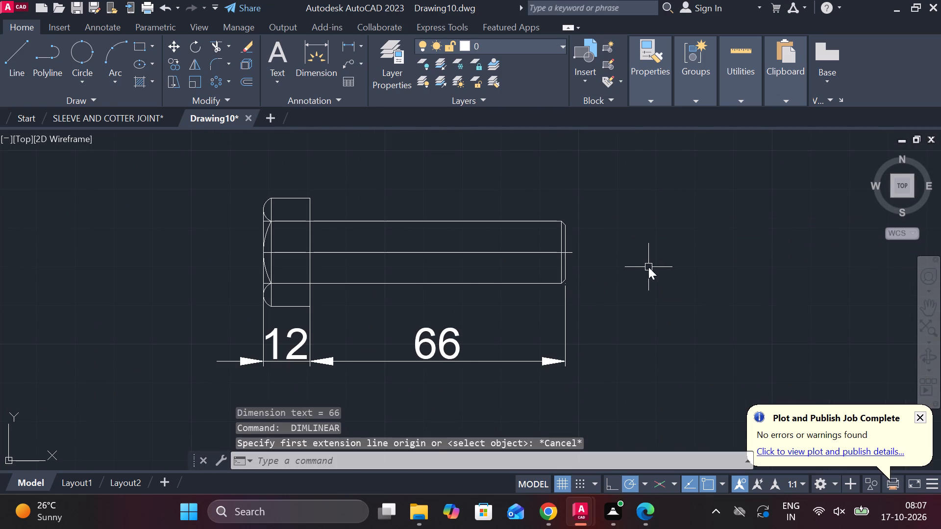
key("Return")
key("Return")
scroll(558, 256, "down", 3)
scroll(558, 256, "up", 4)
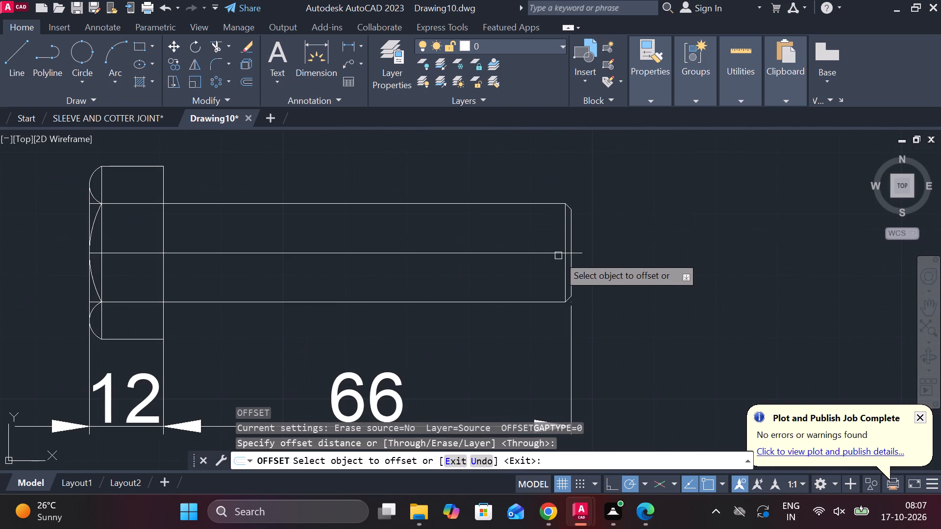
left_click(563, 229)
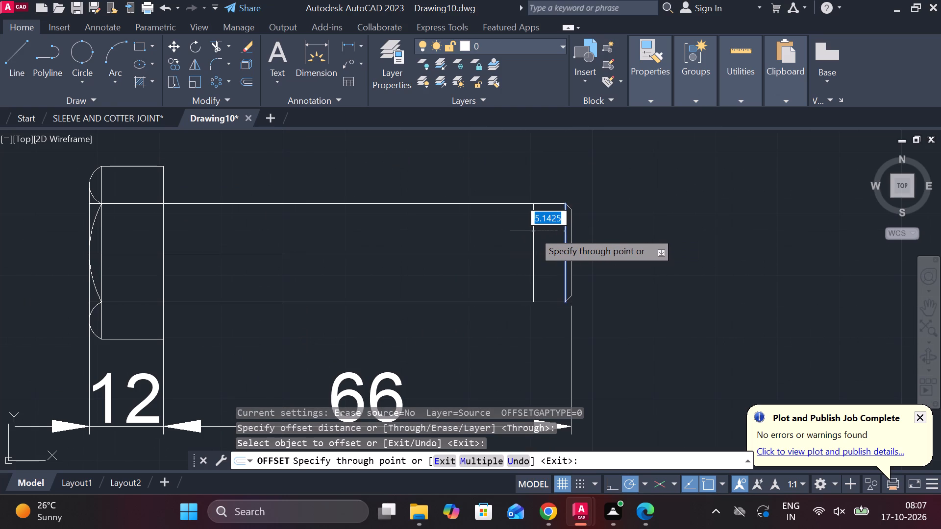
type("25")
key("space")
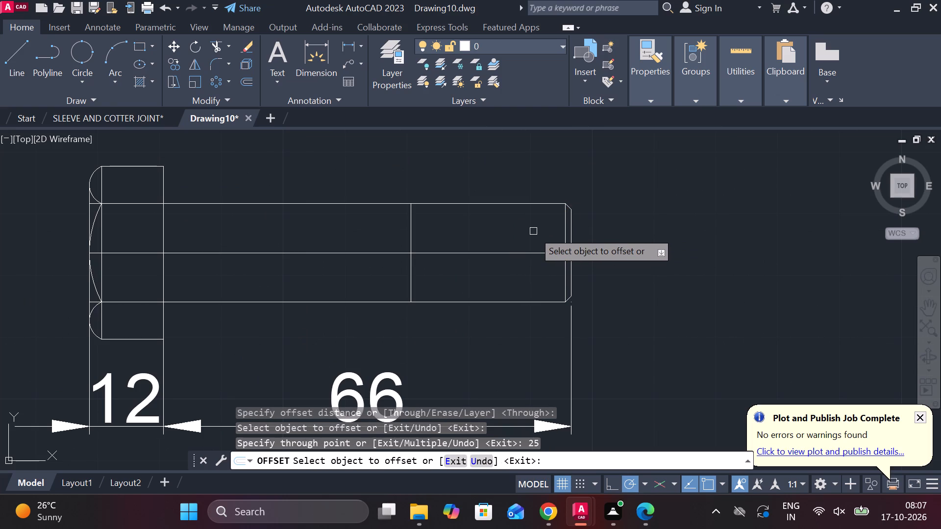
key("Escape")
Add a linear dimension above the shank between the offset line and the start of the end chamfer.
left_click(344, 49)
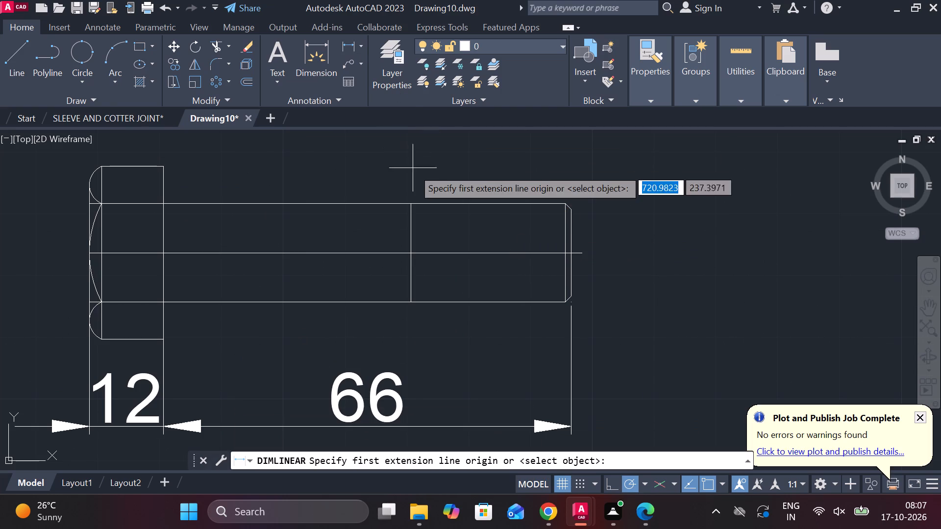
left_click(415, 206)
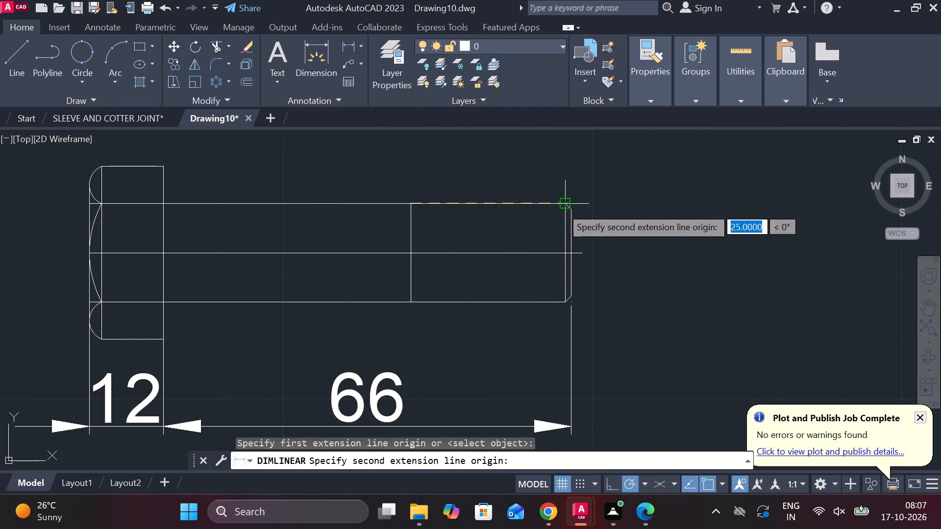
left_click(561, 207)
left_click(502, 168)
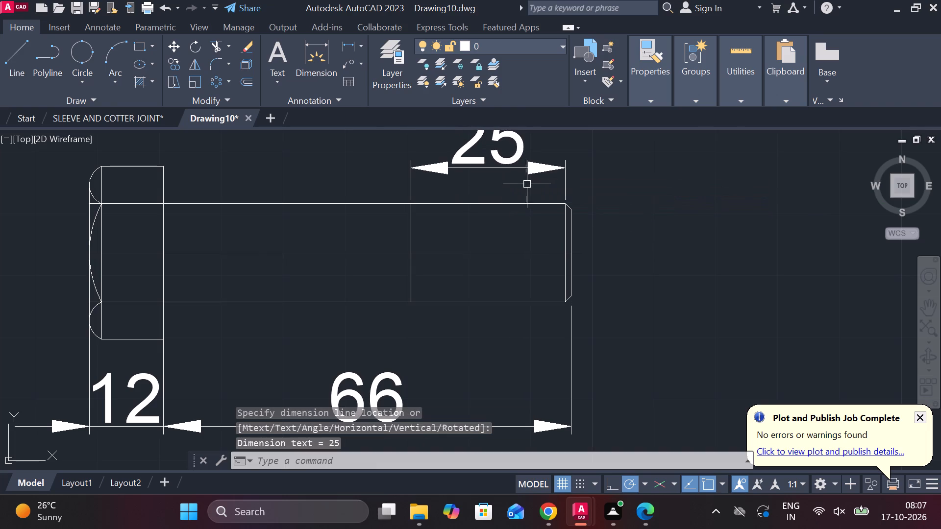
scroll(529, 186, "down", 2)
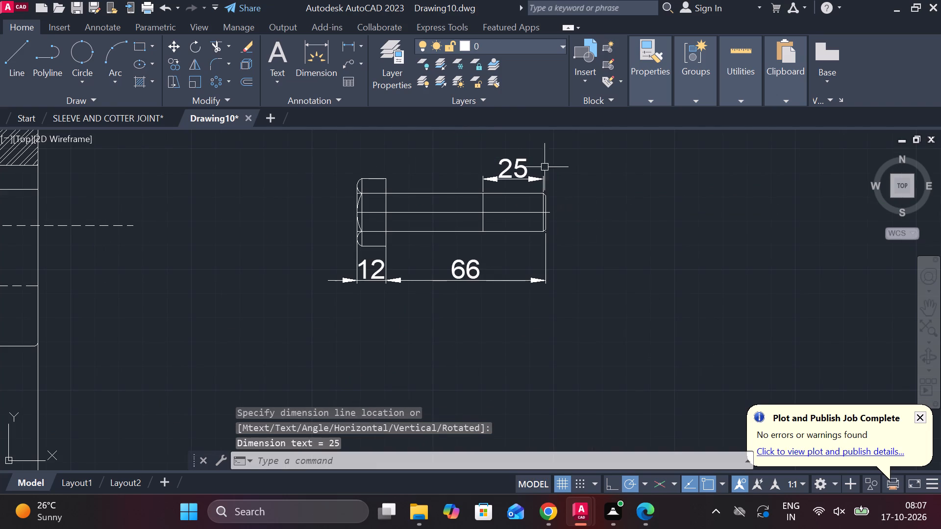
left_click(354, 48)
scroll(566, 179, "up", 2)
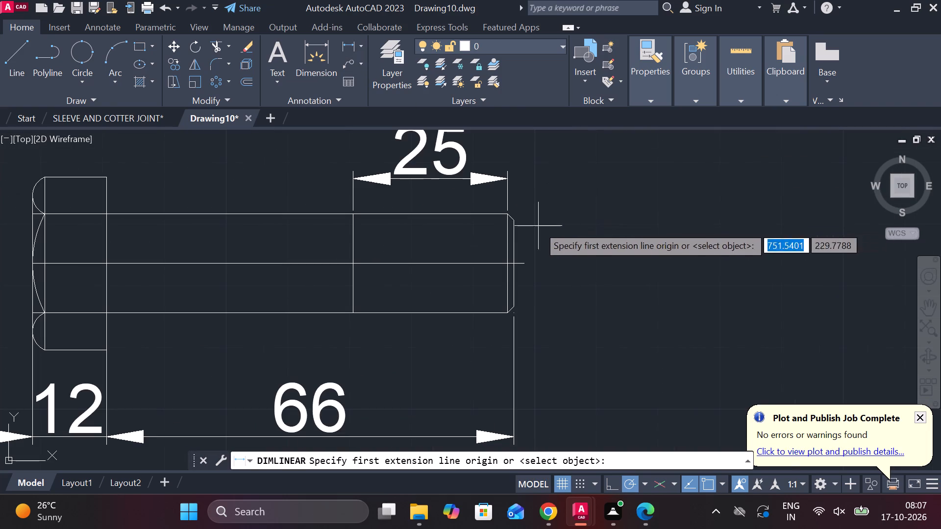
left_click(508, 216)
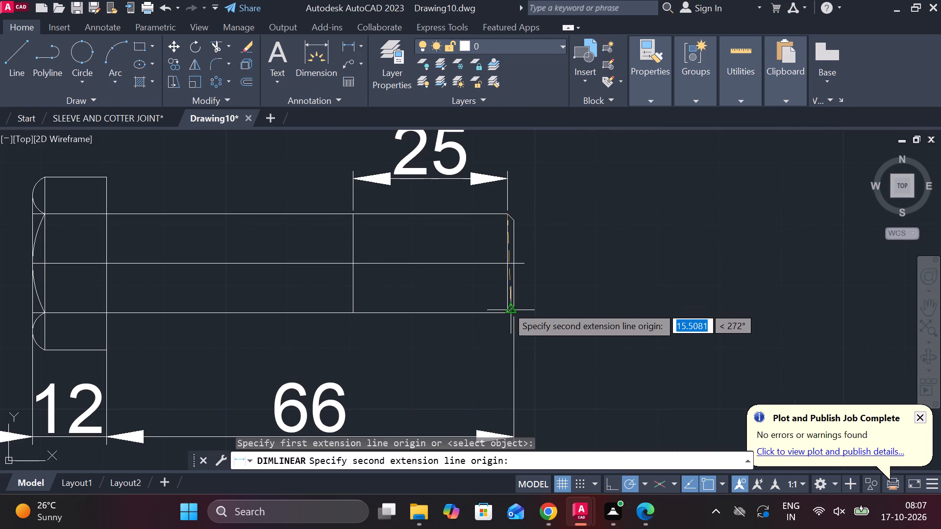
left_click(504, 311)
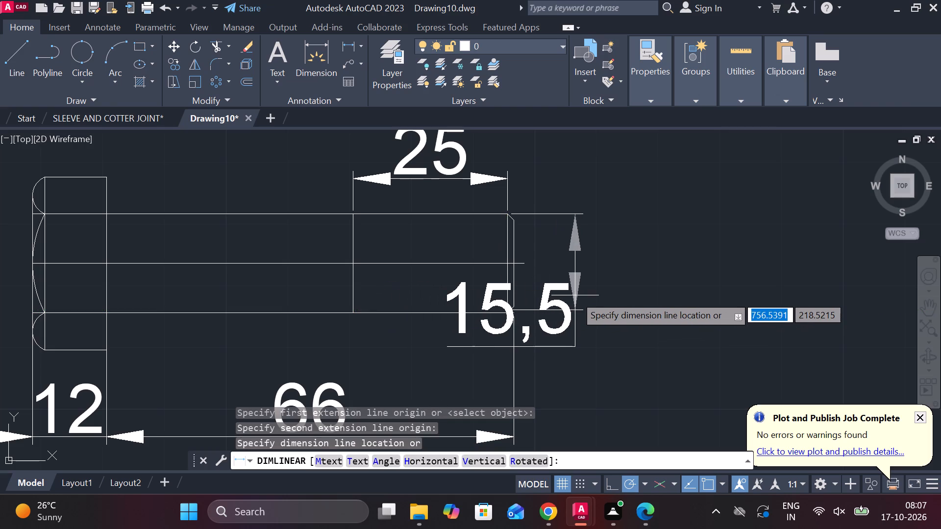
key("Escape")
Add a vertical linear dimension for the shank's diameter, placed beyond the chamfered end.
key("space")
scroll(532, 207, "up", 2)
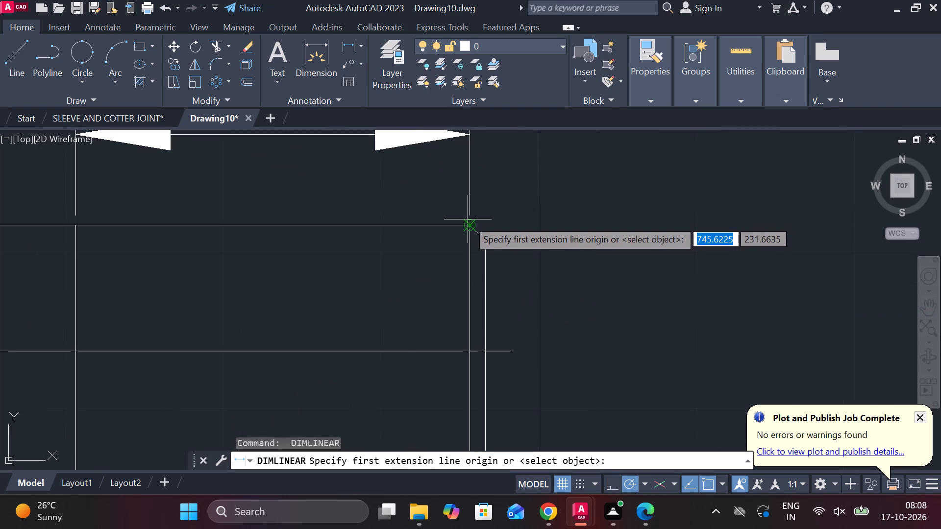
left_click(468, 226)
scroll(469, 255, "down", 2)
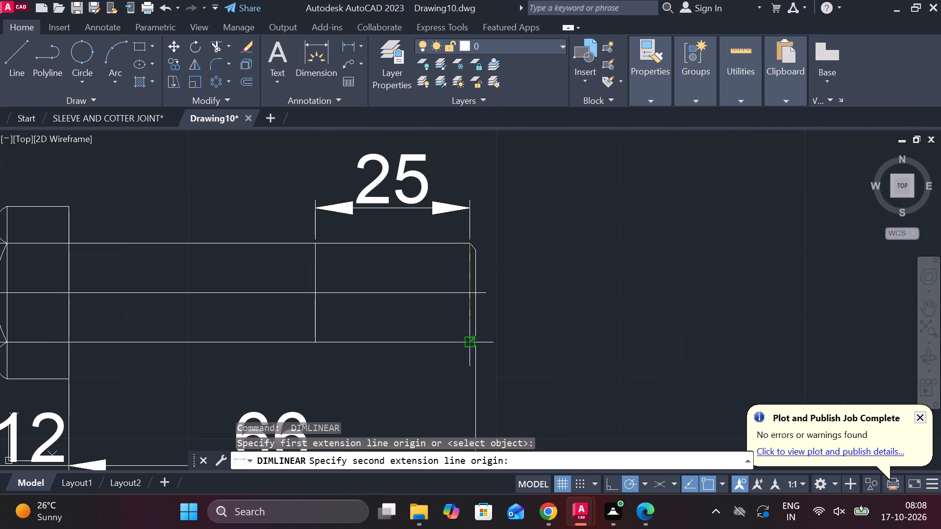
left_click(470, 340)
left_click(605, 309)
scroll(605, 309, "down", 2)
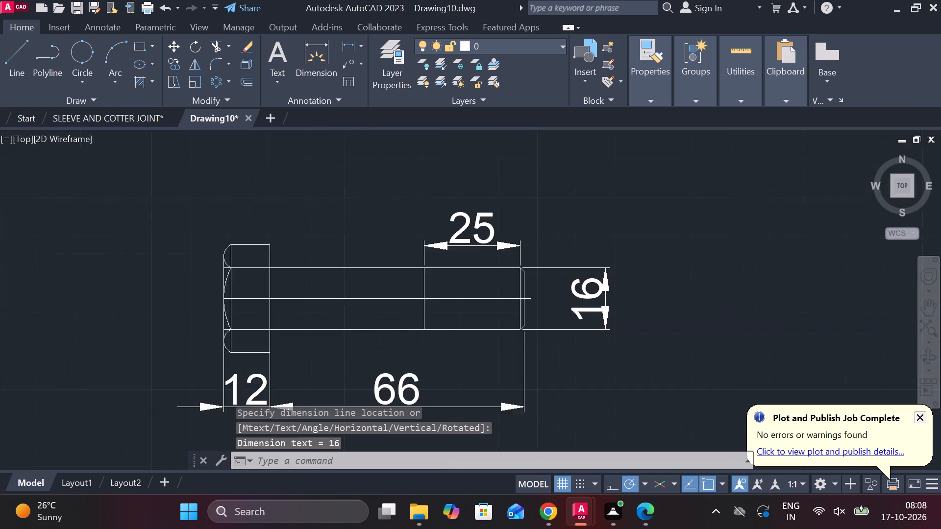
Add a diameter symbol in front of the 16 in the shank's vertical dimension text.
scroll(607, 309, "up", 2)
double_click(603, 302)
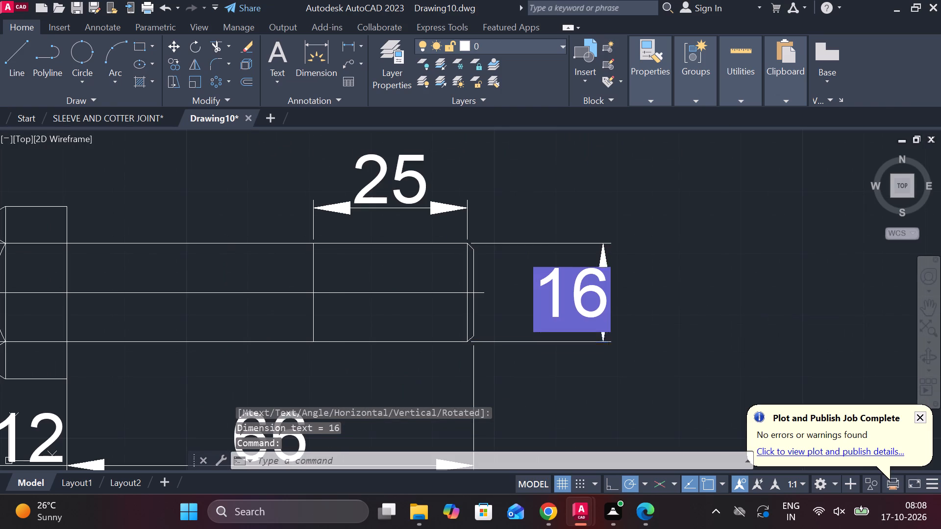
left_click(626, 83)
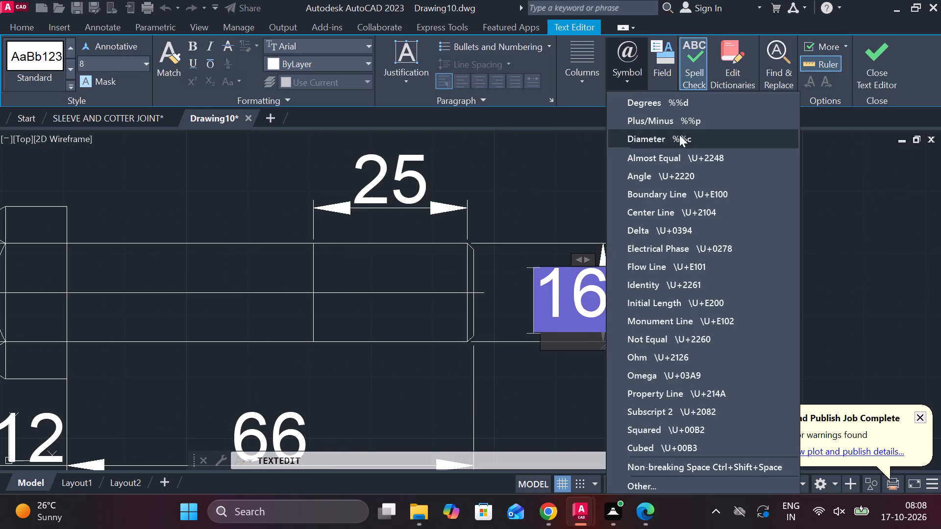
left_click(679, 135)
left_click(884, 72)
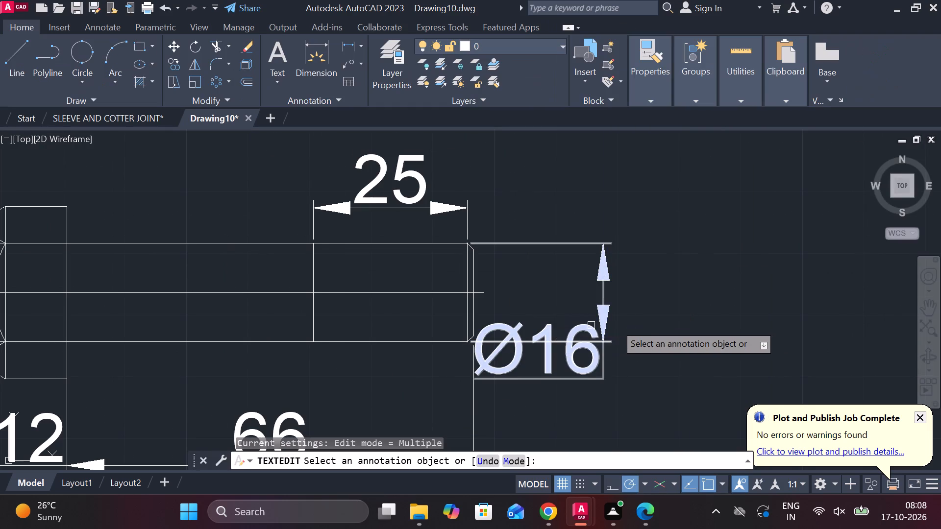
key("Escape")
Move the shank's diameter dimension text back alongside its vertical dimension line, centred between the extension lines.
left_click(603, 339)
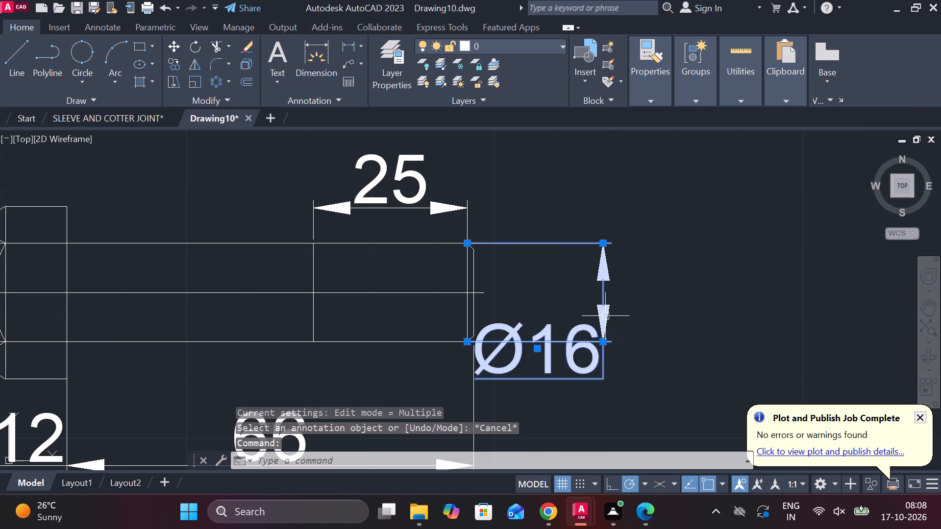
left_click(537, 351)
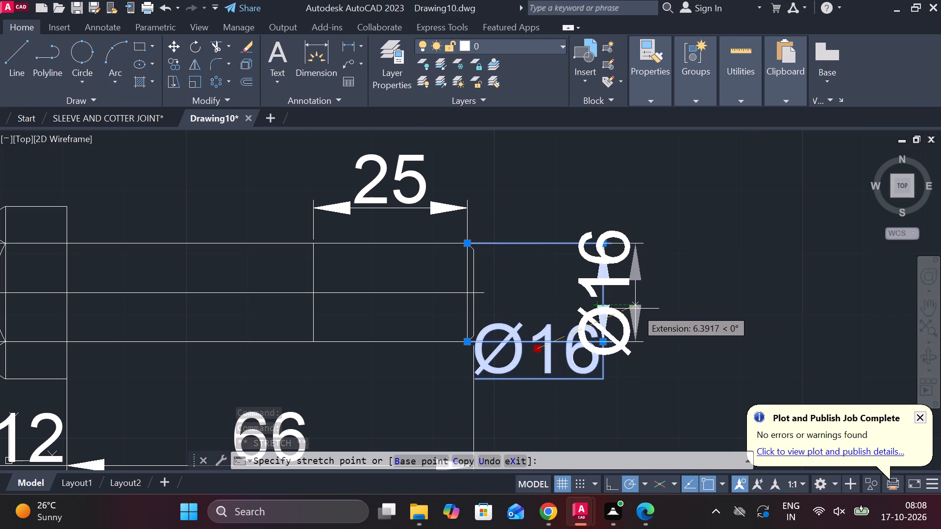
left_click(596, 307)
key("grave")
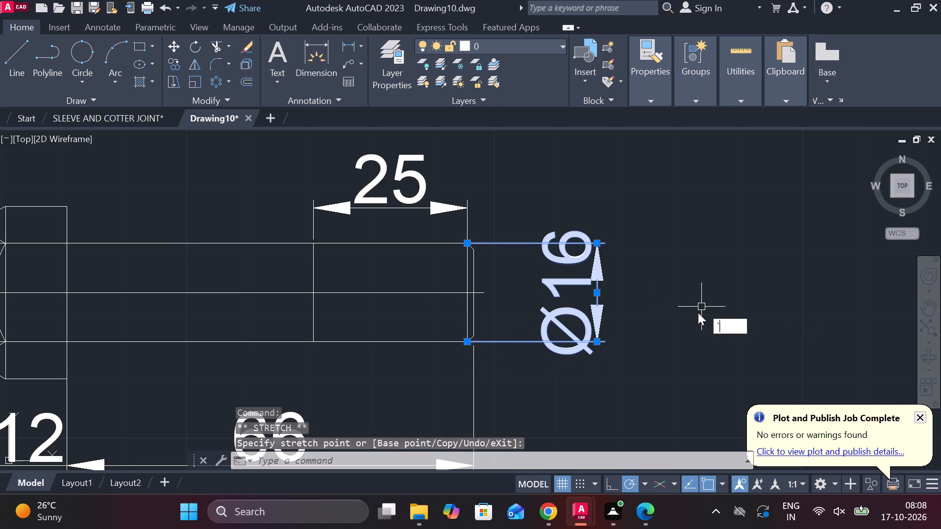
key("Escape")
key("Escape")
Copy the "KEY 2 NO. (STEEL)" label and place the copy beneath the bolt's length dimensions.
scroll(695, 313, "down", 3)
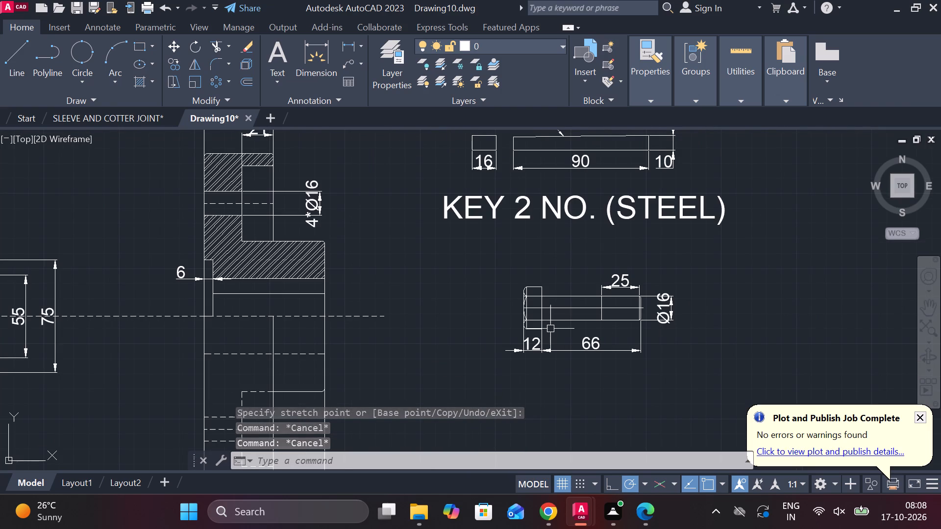
scroll(572, 309, "up", 1)
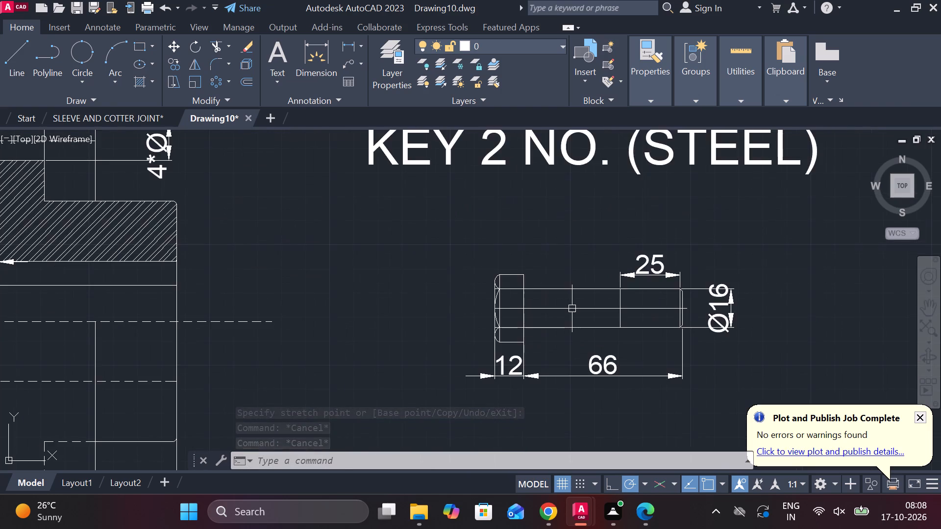
scroll(572, 309, "down", 1)
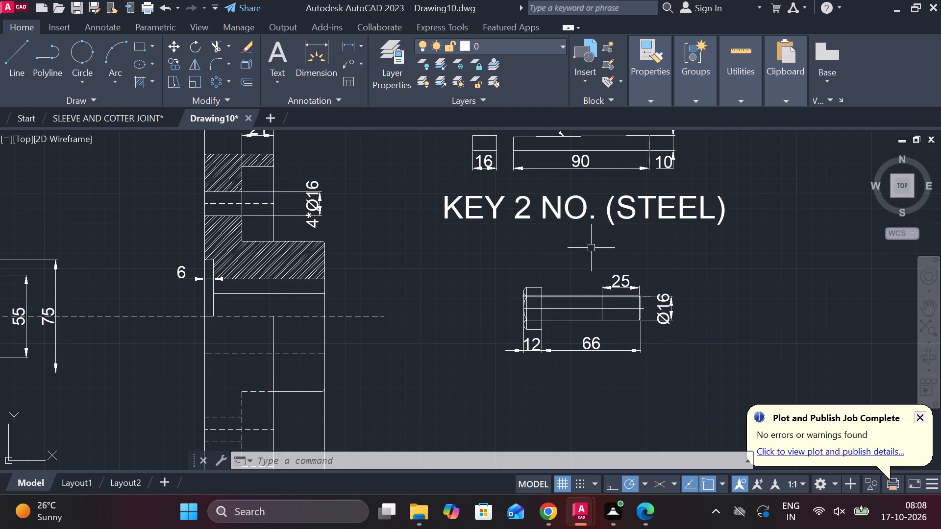
left_click(565, 217)
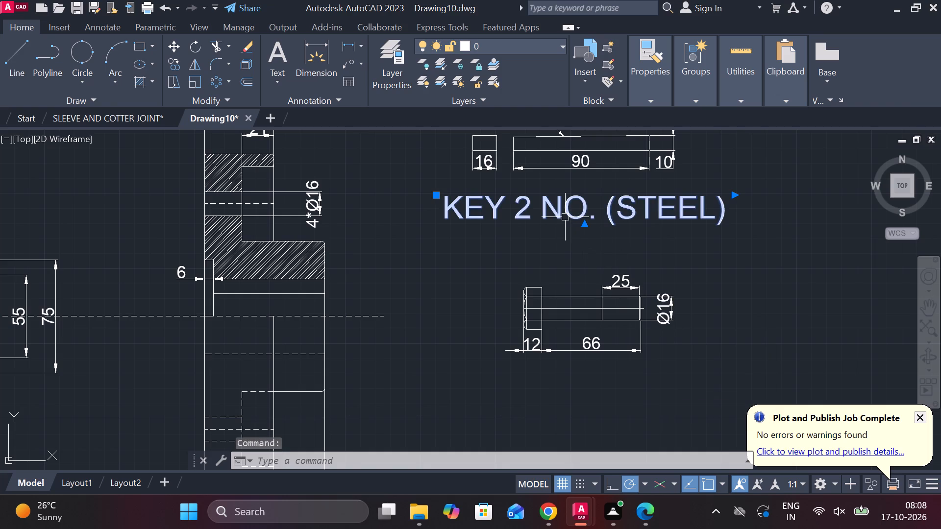
key("ctrl+c")
key("ctrl+v")
scroll(566, 372, "down", 1)
middle_click_drag(556, 374, 552, 374)
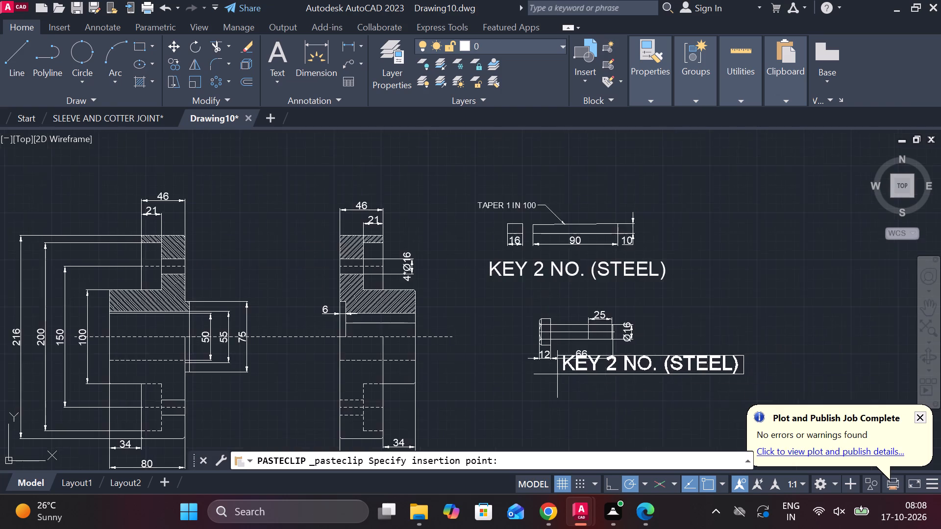
middle_click_drag(552, 374, 514, 325)
scroll(467, 358, "down", 1)
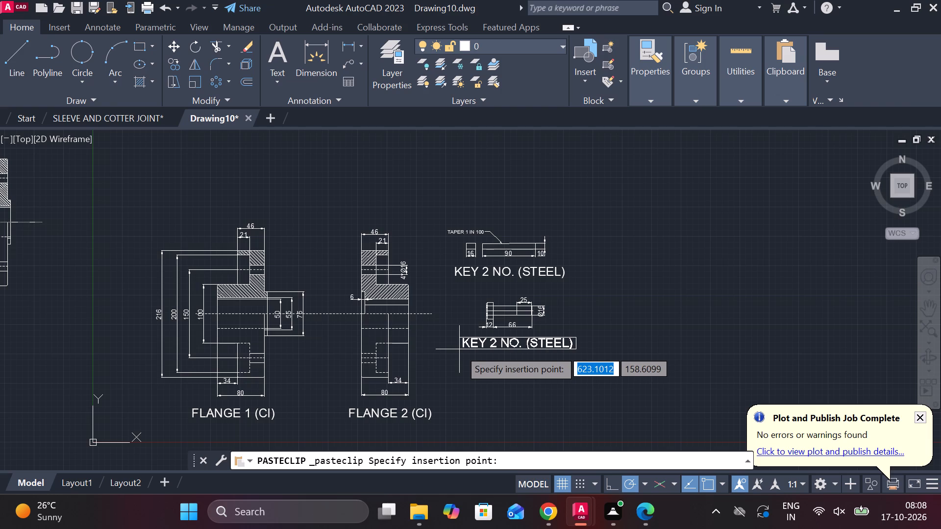
left_click(459, 349)
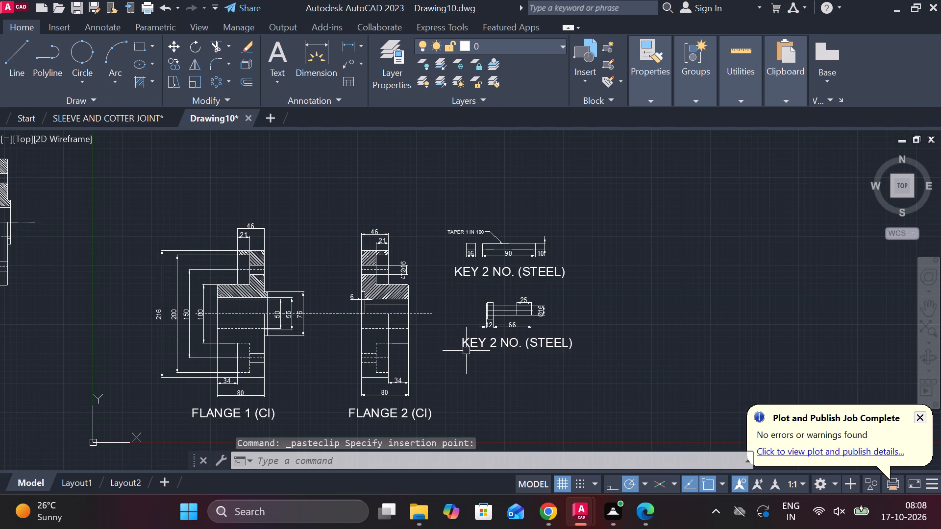
Change the copied label under the bolt to read "BOLT & NUT 4 NO. (STEEL)".
scroll(489, 351, "up", 2)
double_click(518, 338)
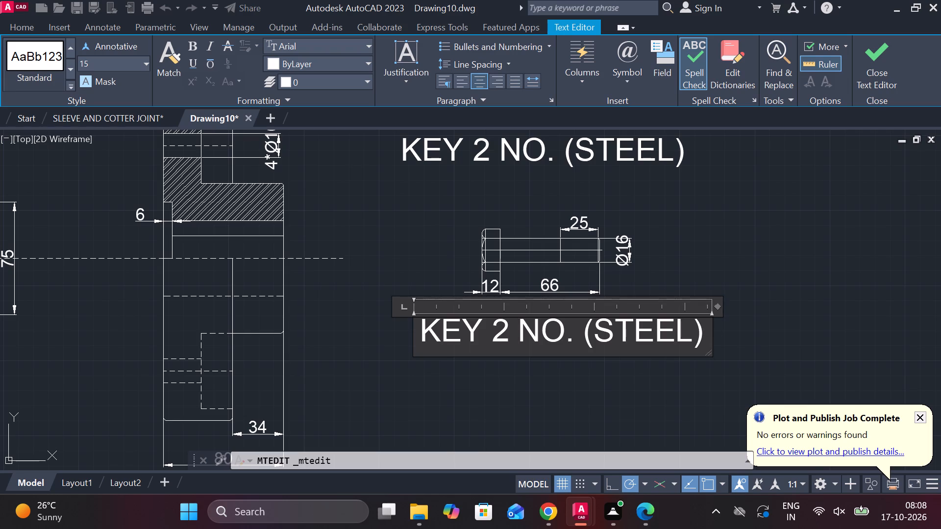
key("BackSpace")
key("BackSpace")
key("BackSpace")
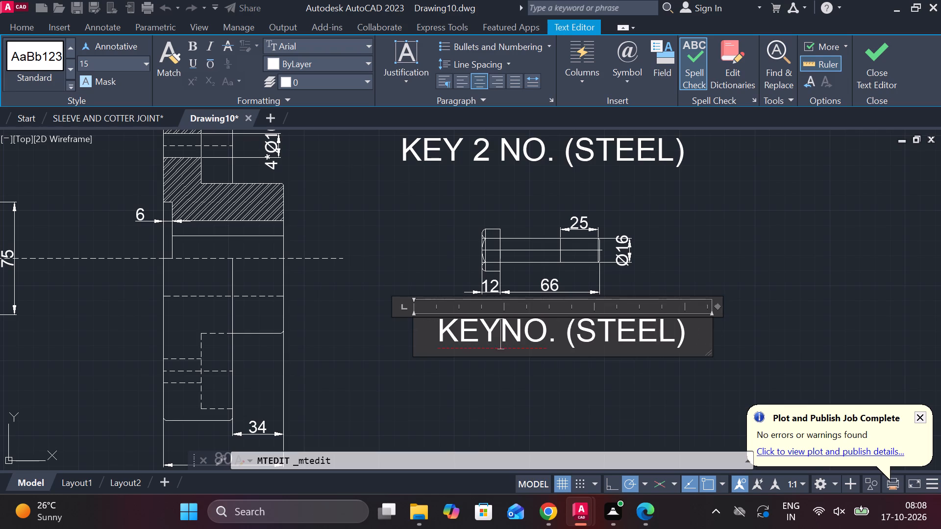
key("BackSpace")
key("BackSpace")
key("BackSpace")
type("BO")
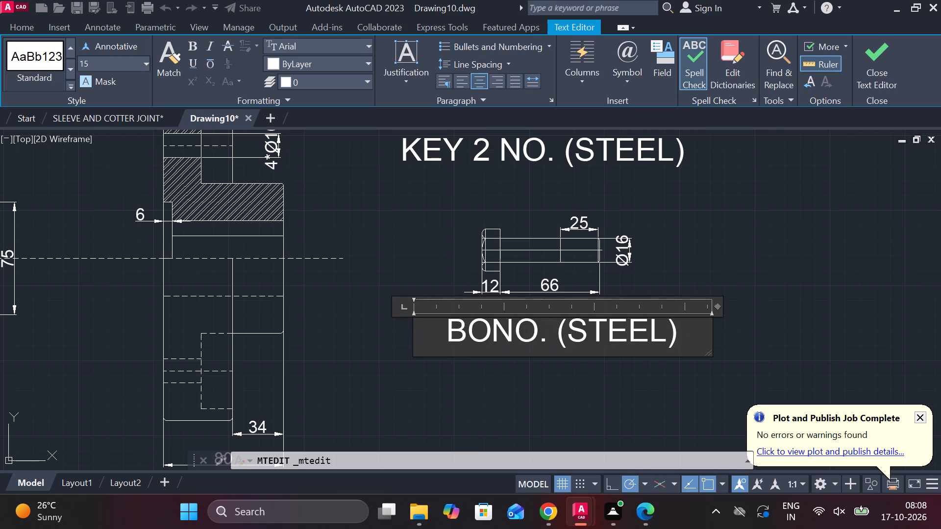
type("LT")
key("space")
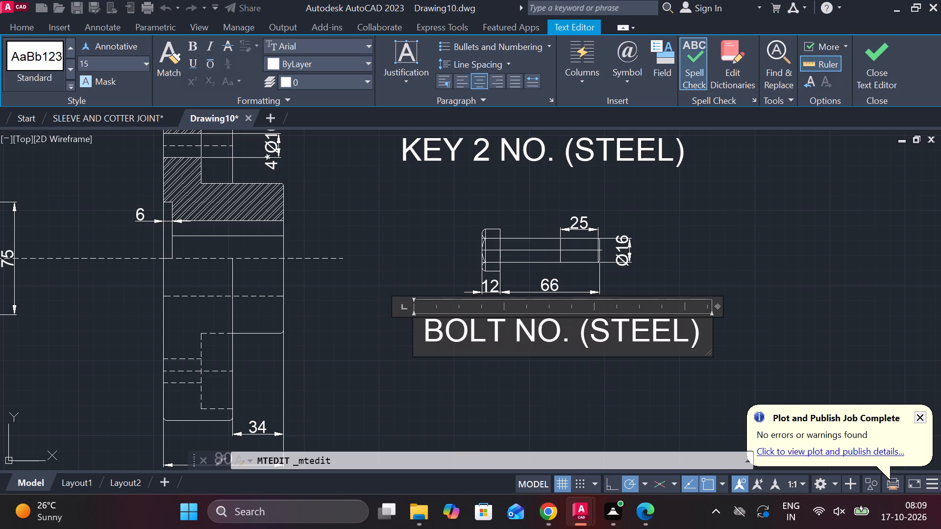
left_click(626, 79)
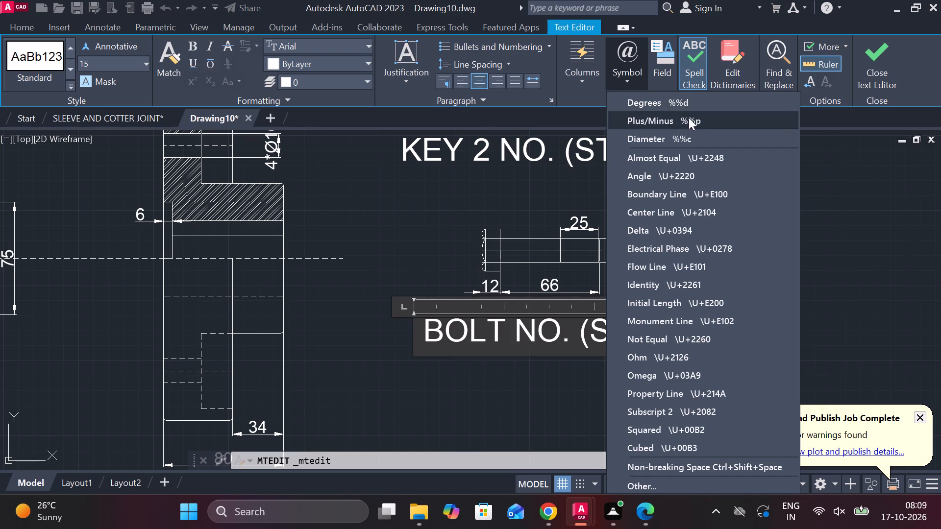
scroll(698, 335, "down", 3)
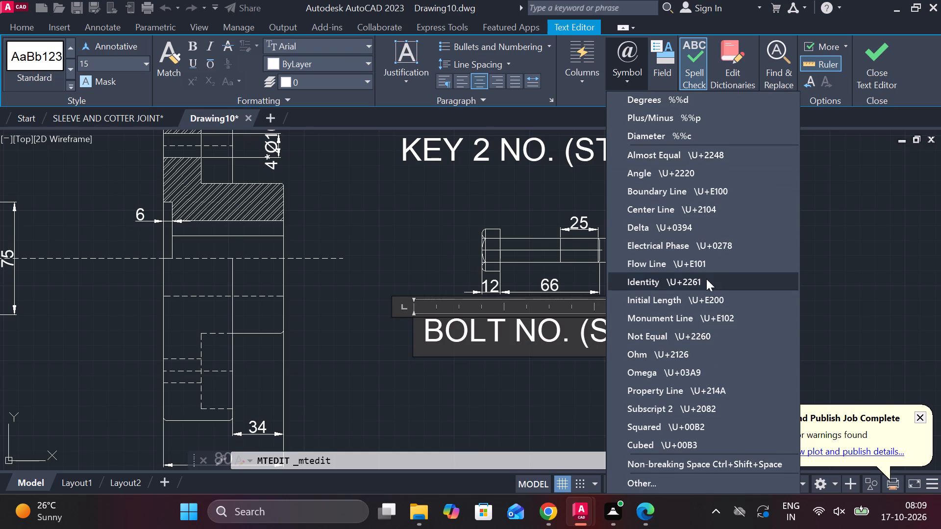
scroll(706, 274, "up", 3)
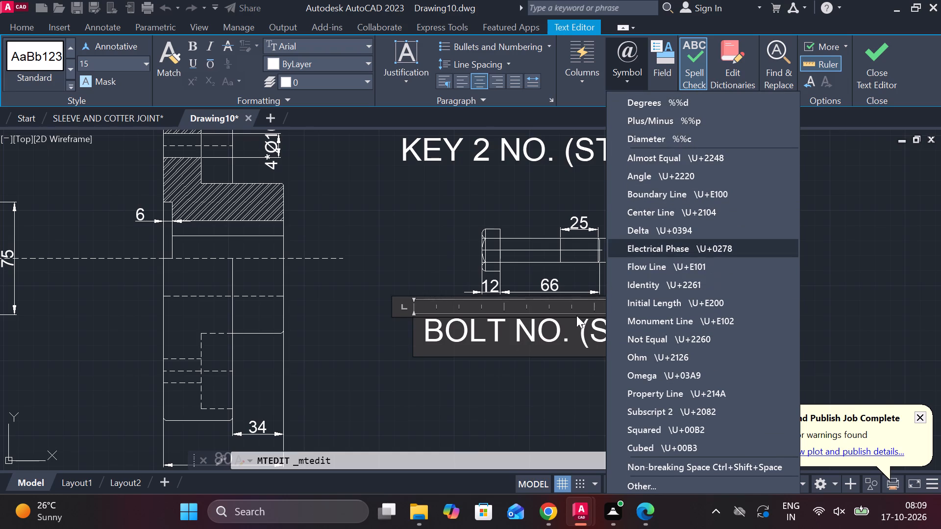
left_click(507, 329)
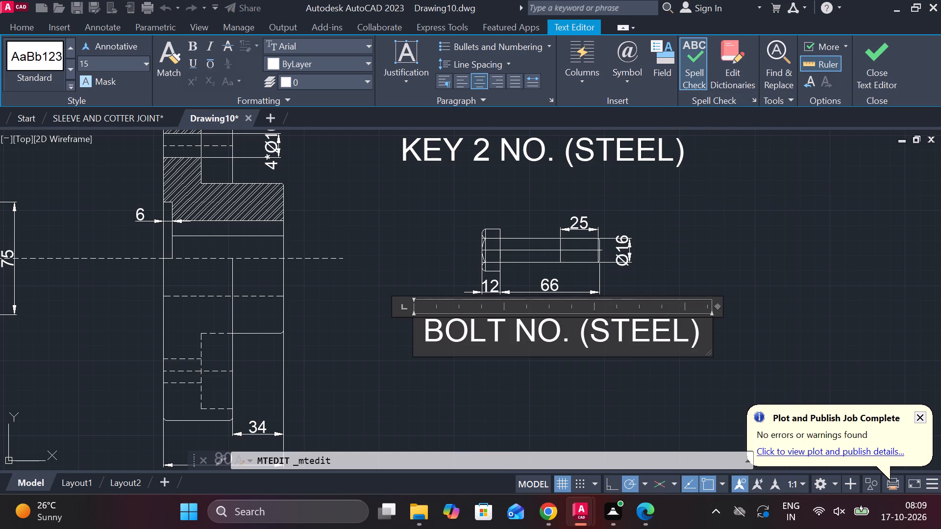
key("shift+ampersand")
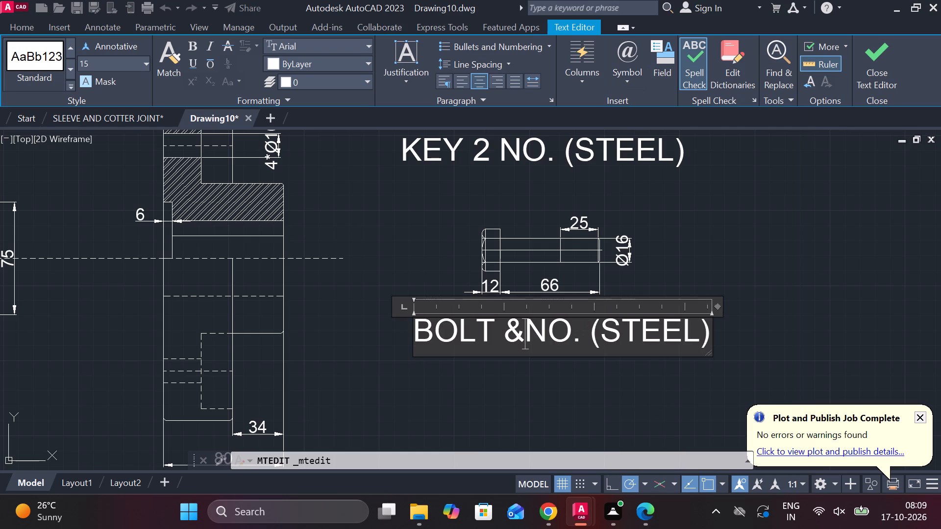
key("space")
type("NUT")
key("space")
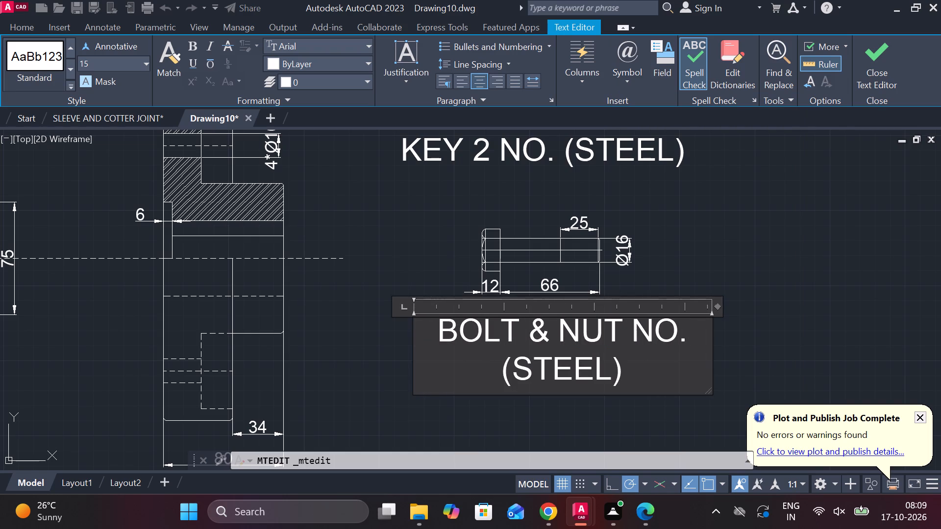
key("4")
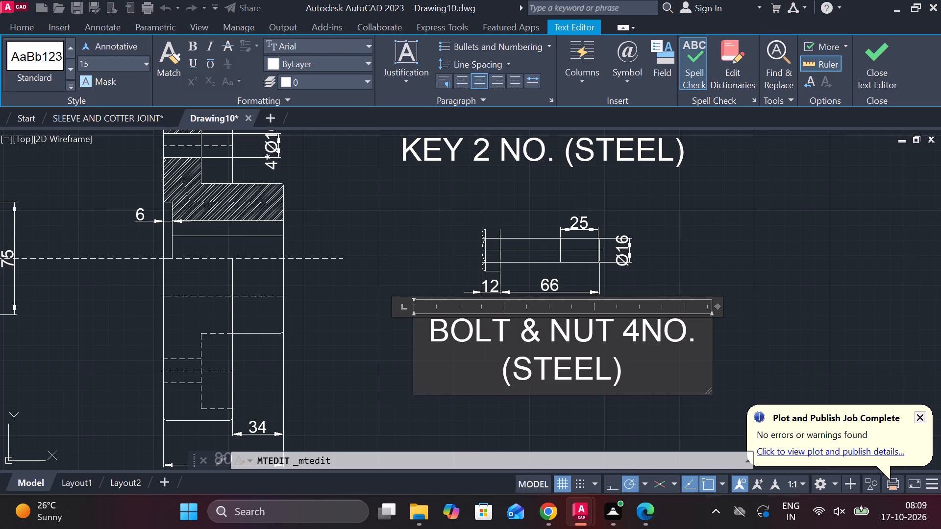
key("space")
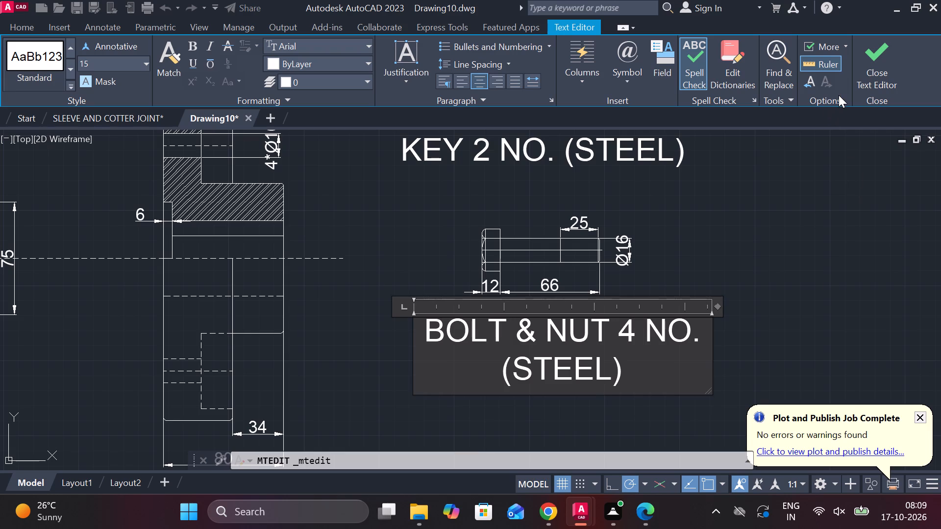
left_click(857, 70)
Lengthen the bolt's horizontal centre line past the chamfered end, extending it beyond the diameter dimension.
scroll(712, 210, "down", 2)
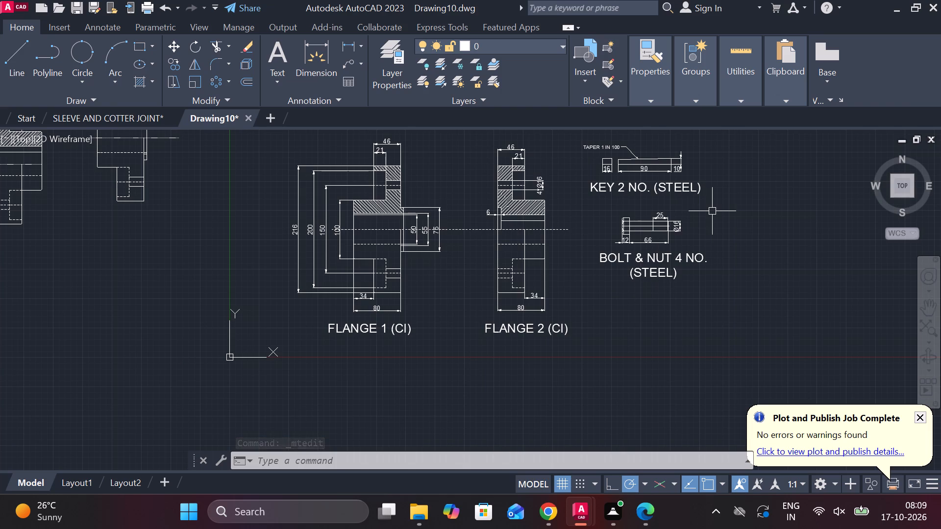
scroll(667, 211, "up", 2)
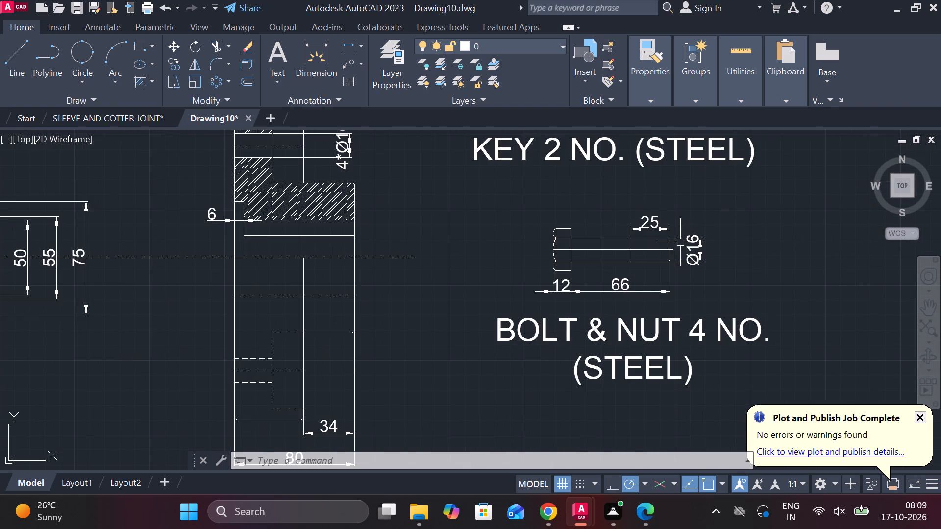
scroll(672, 244, "up", 2)
middle_click_drag(658, 246, 562, 240)
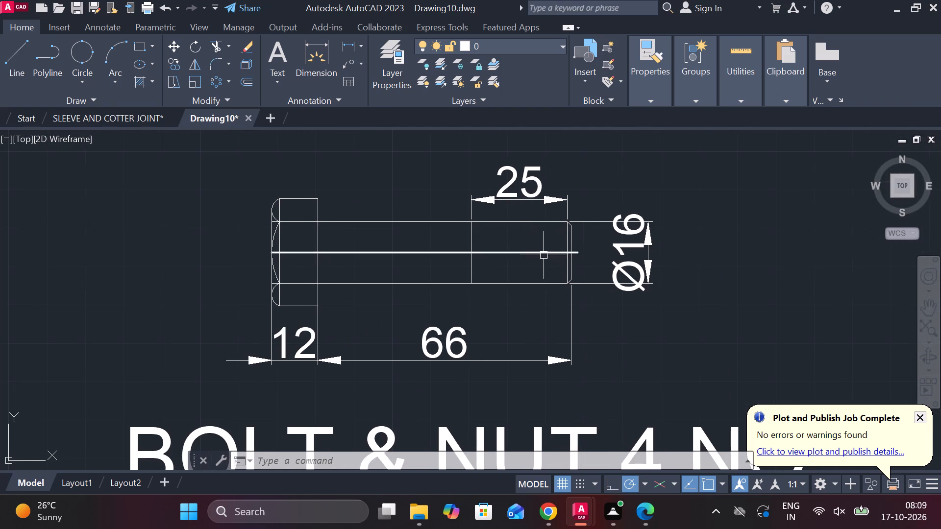
left_click(544, 255)
left_click(653, 284)
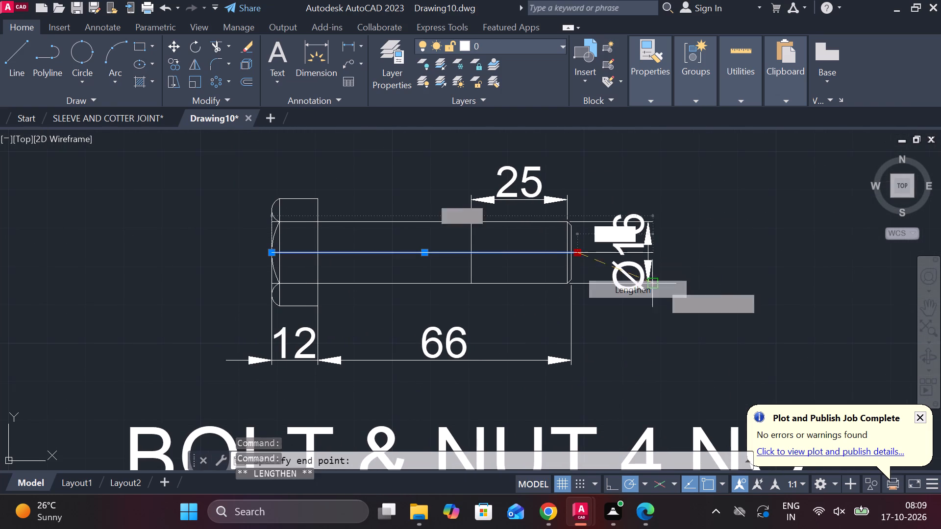
left_click(773, 263)
key("Escape")
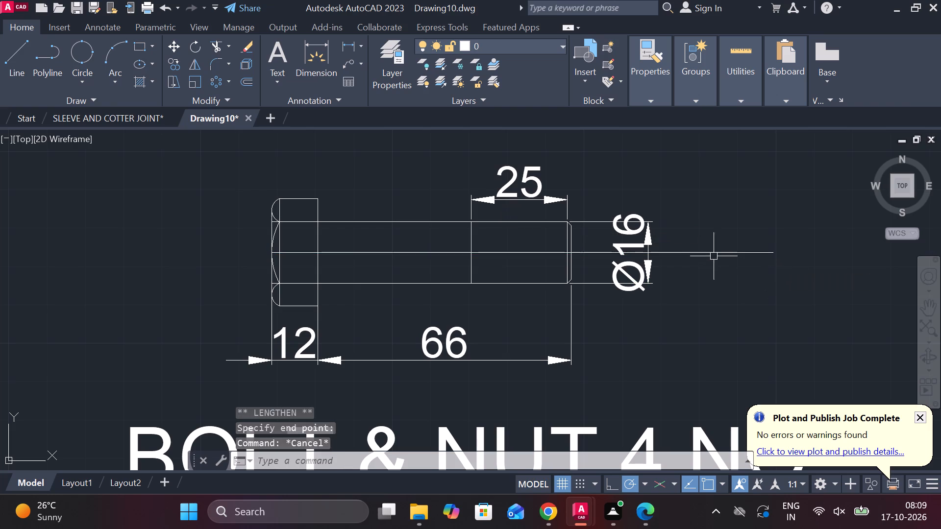
Set the linetype of the bolt's centre line to DASHED.
left_click(705, 251)
left_click(648, 102)
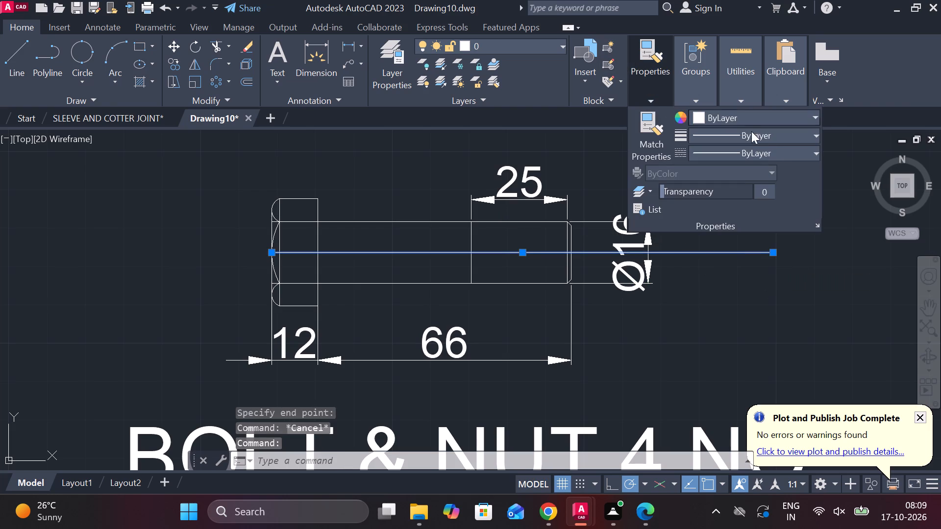
left_click(784, 146)
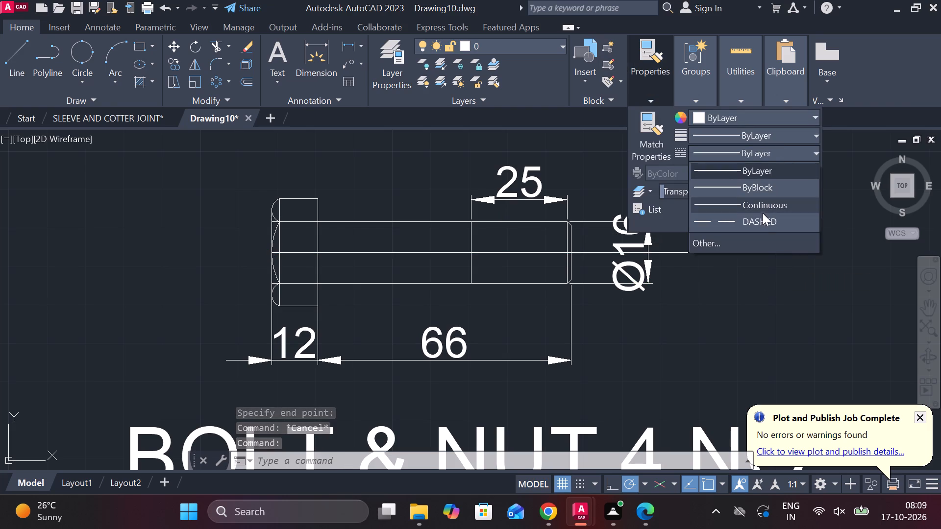
left_click(763, 218)
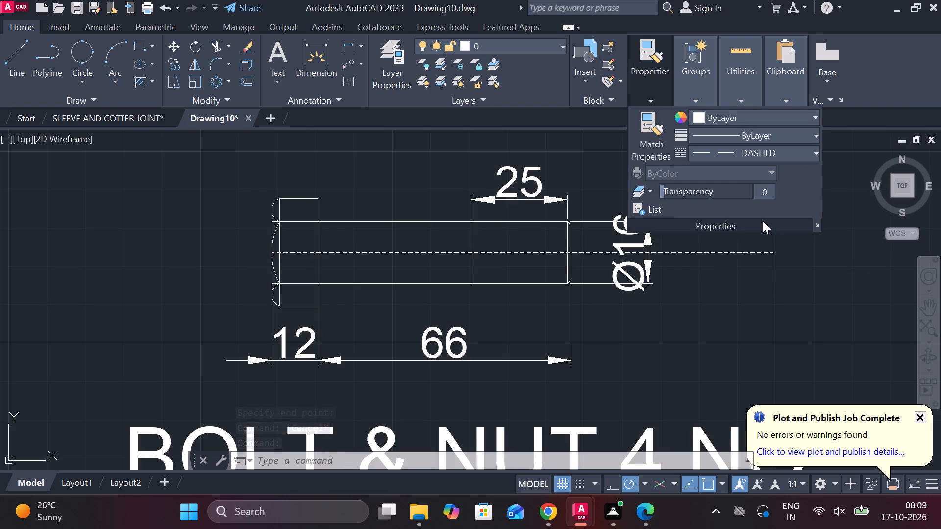
key("Escape")
scroll(777, 237, "down", 1)
key("Escape")
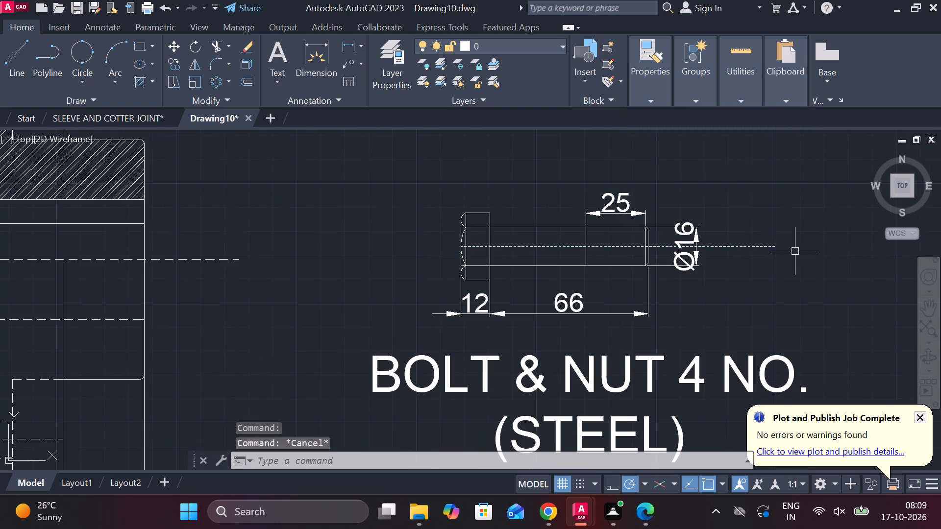
scroll(795, 260, "down", 2)
scroll(763, 277, "up", 2)
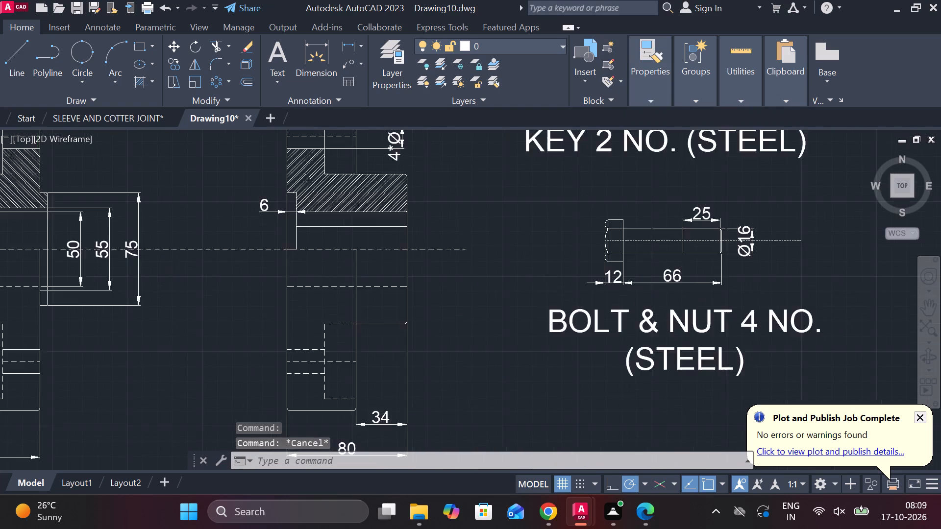
Copy the bolt's outline, without its dimensions and centre line, to the empty area below the undimensioned flange sections.
middle_click_drag(719, 272, 526, 316)
scroll(548, 301, "up", 1)
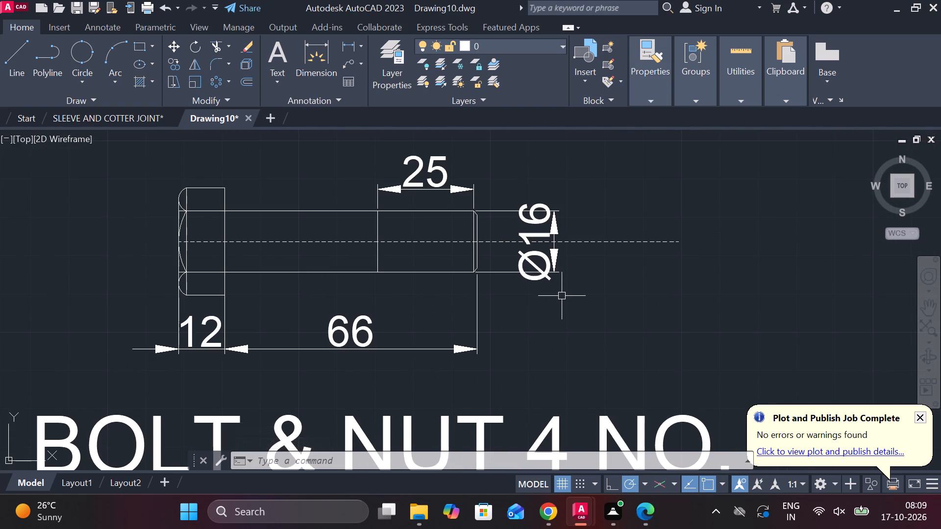
scroll(562, 296, "down", 1)
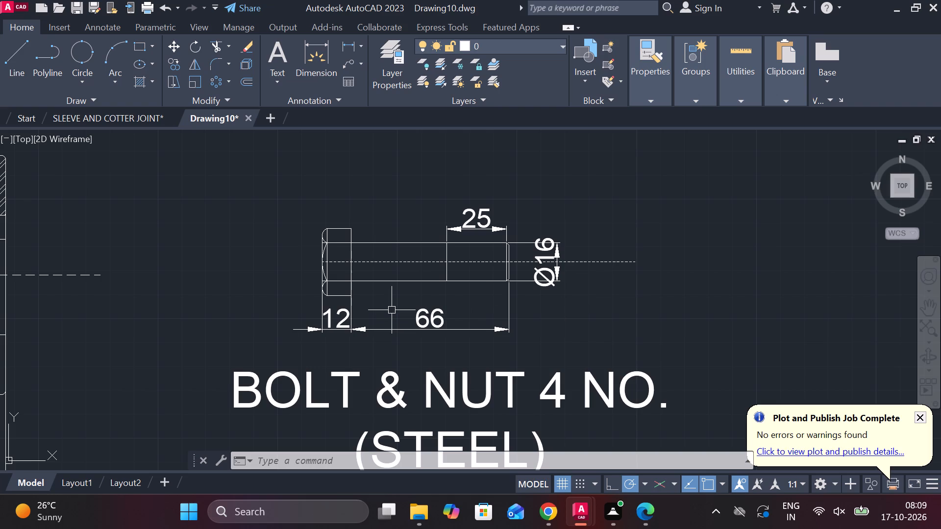
scroll(392, 310, "up", 2)
scroll(393, 305, "down", 1)
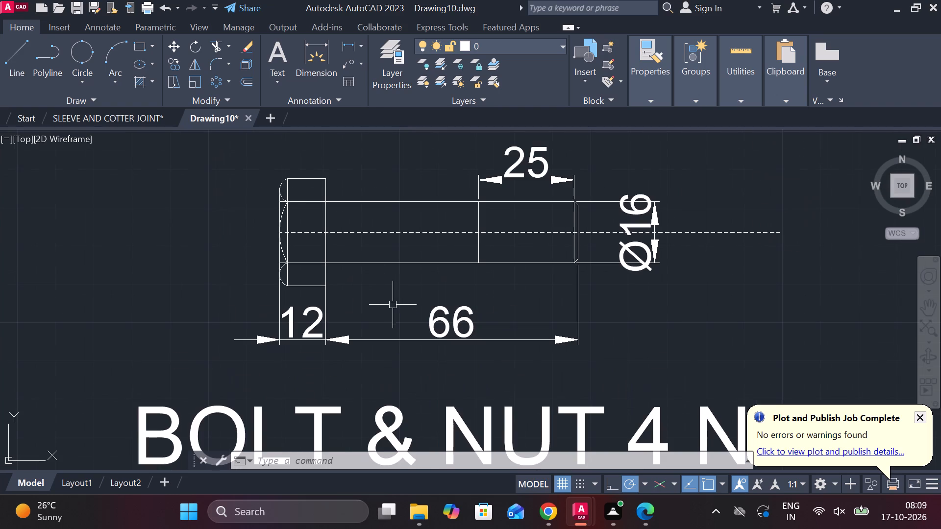
left_click(257, 169)
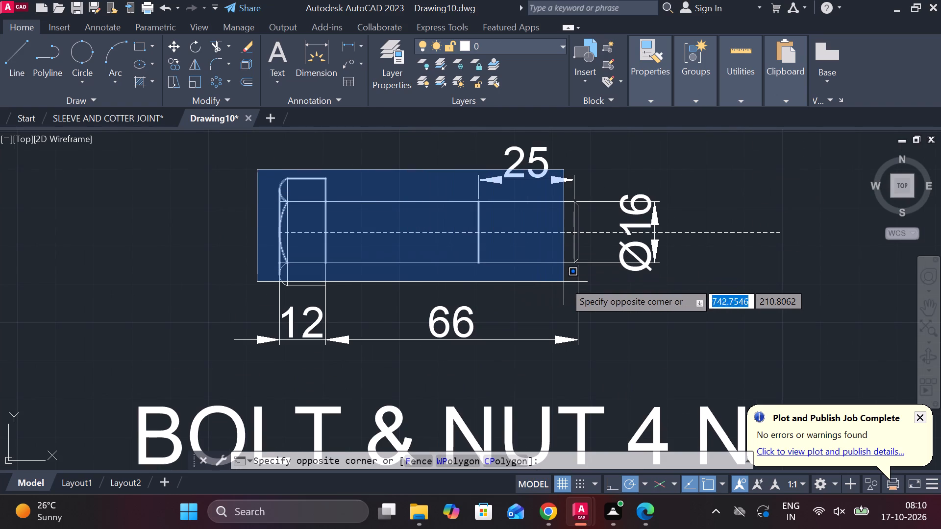
left_click(582, 282)
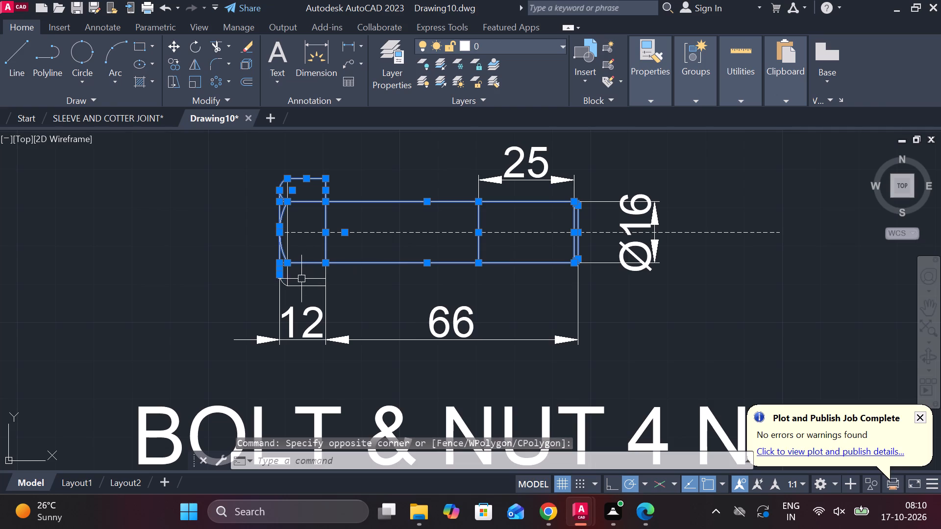
left_click(308, 285)
scroll(310, 285, "up", 2)
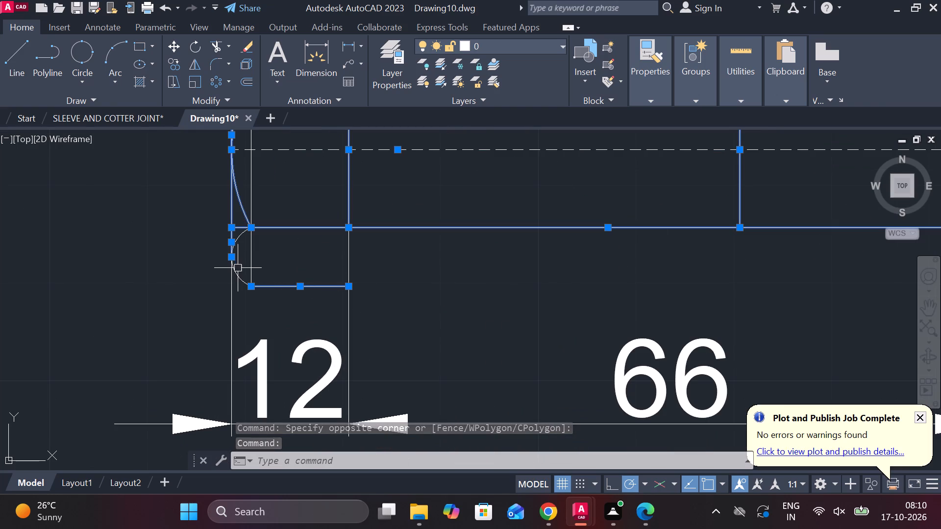
left_click(238, 281)
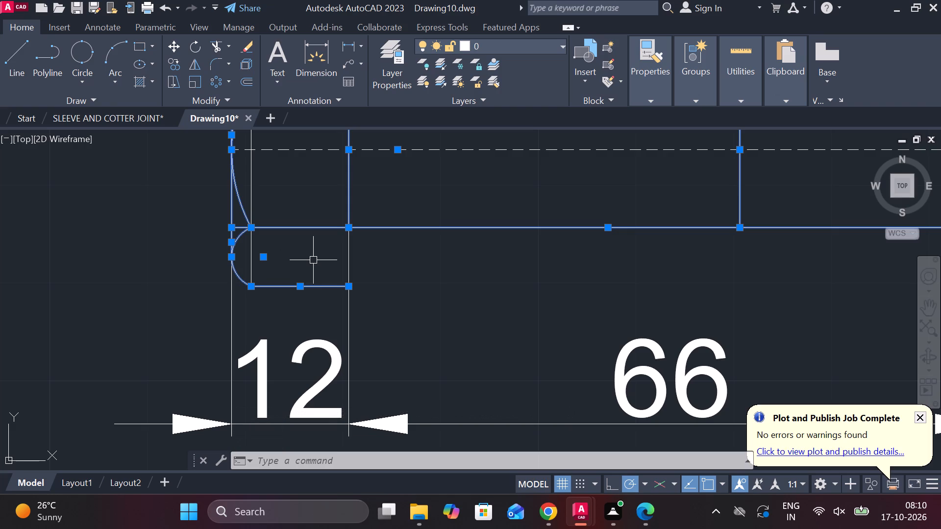
scroll(342, 241, "down", 2)
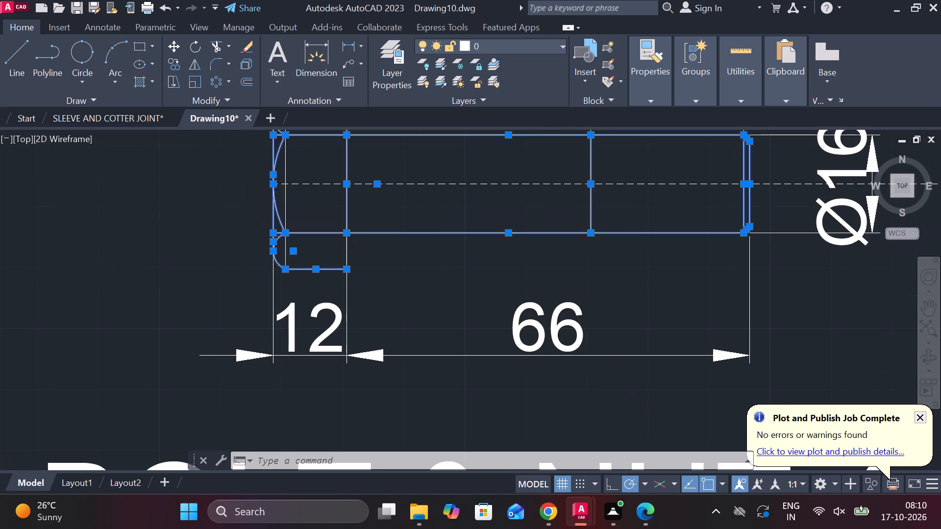
type("CO")
key("Return")
left_click(687, 278)
scroll(687, 278, "down", 1)
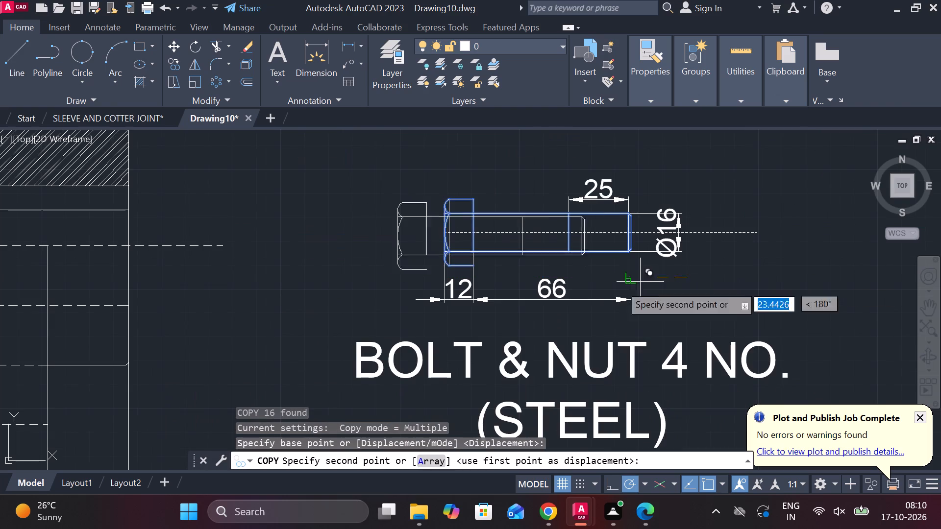
scroll(587, 294, "down", 2)
scroll(587, 294, "up", 2)
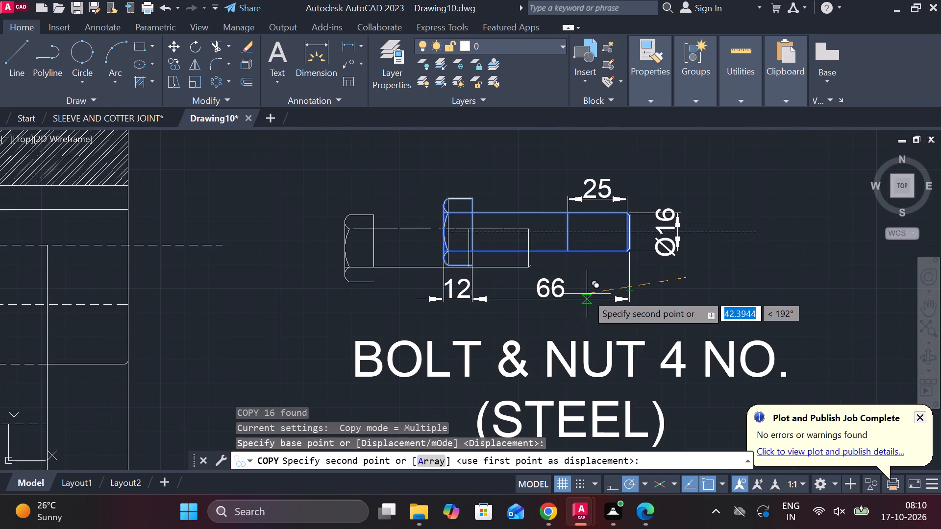
scroll(638, 268, "up", 3)
scroll(641, 268, "down", 6)
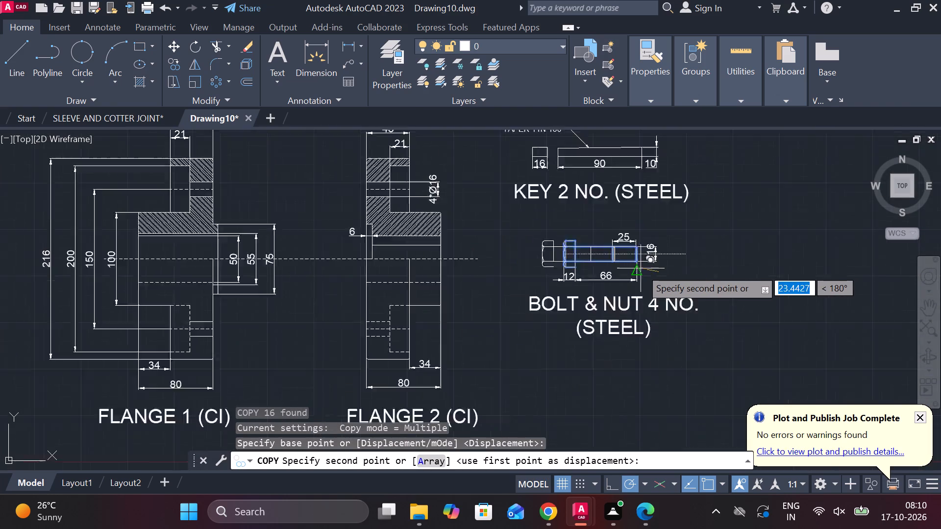
scroll(641, 268, "down", 1)
scroll(288, 305, "up", 1)
middle_click(328, 303)
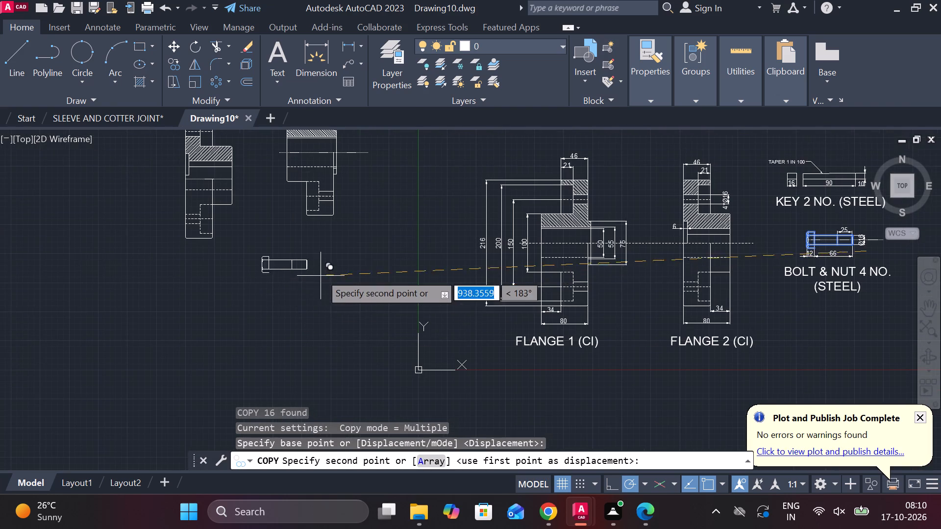
scroll(320, 272, "up", 2)
left_click(322, 272)
scroll(323, 272, "up", 1)
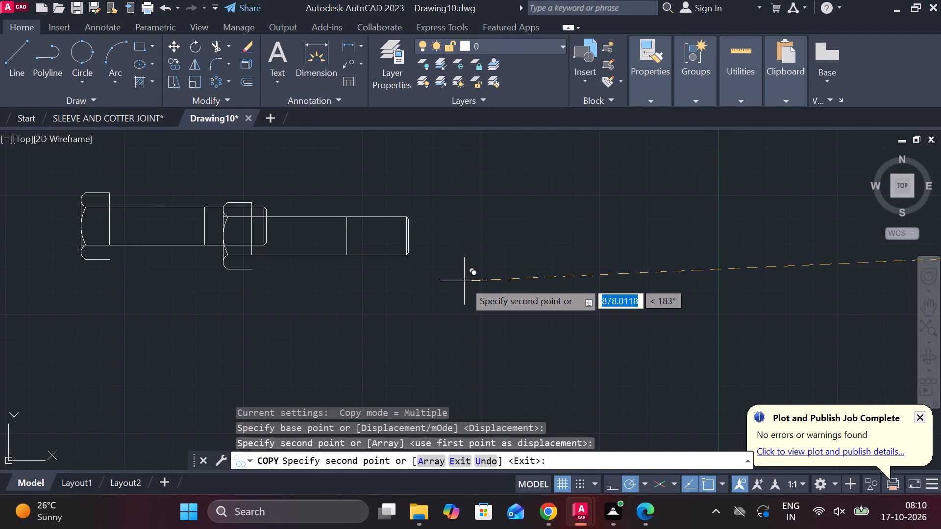
key("Escape")
Stretch the copied bolt's vertical line between head and shank down to the end of the head's bottom edge.
middle_click_drag(288, 284, 461, 331)
scroll(218, 322, "up", 1)
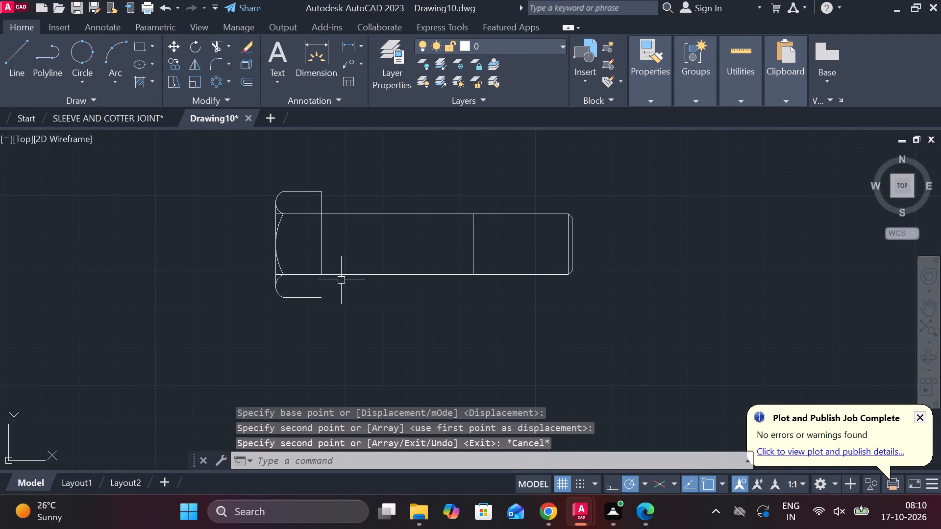
left_click(320, 262)
scroll(333, 279, "up", 2)
left_click(302, 266)
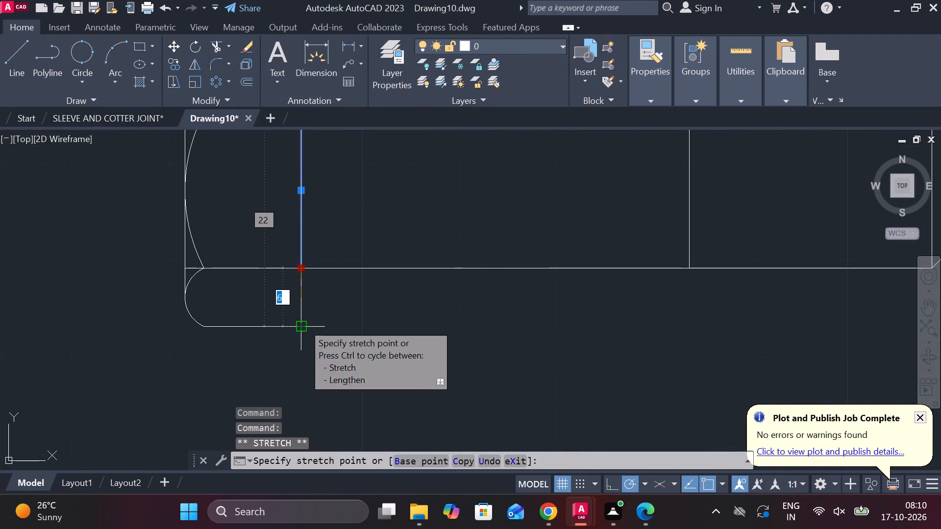
left_click(303, 323)
key("Escape")
scroll(400, 299, "down", 4)
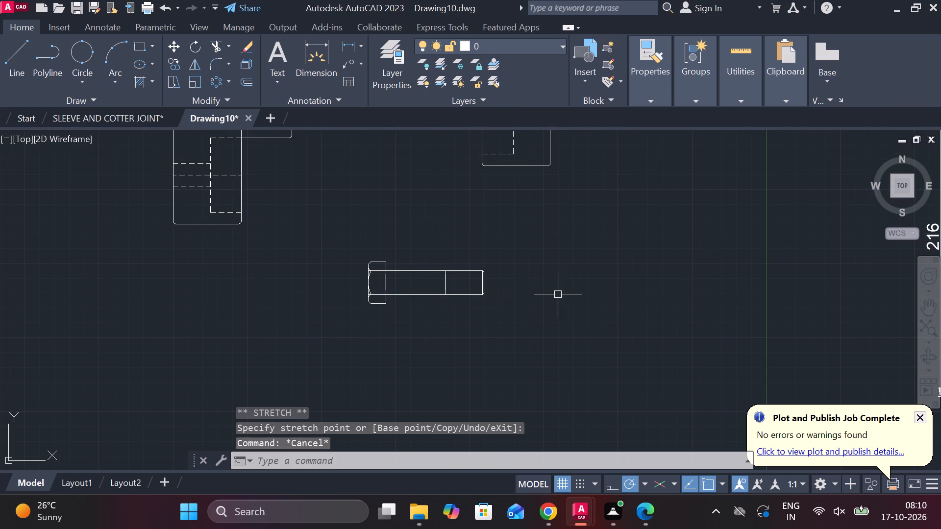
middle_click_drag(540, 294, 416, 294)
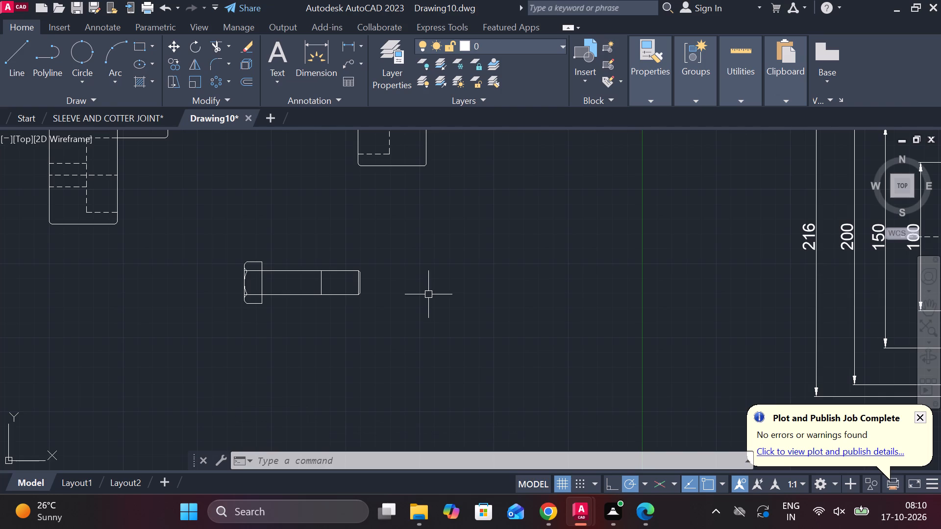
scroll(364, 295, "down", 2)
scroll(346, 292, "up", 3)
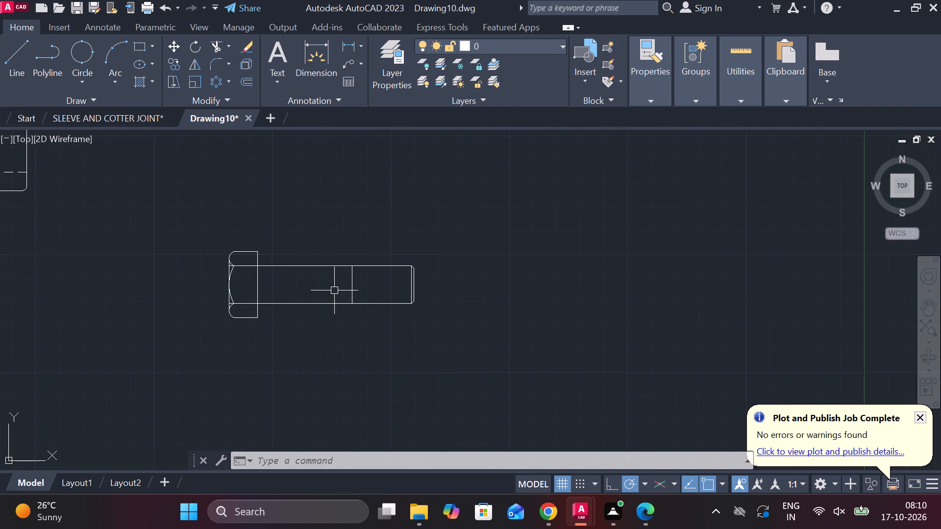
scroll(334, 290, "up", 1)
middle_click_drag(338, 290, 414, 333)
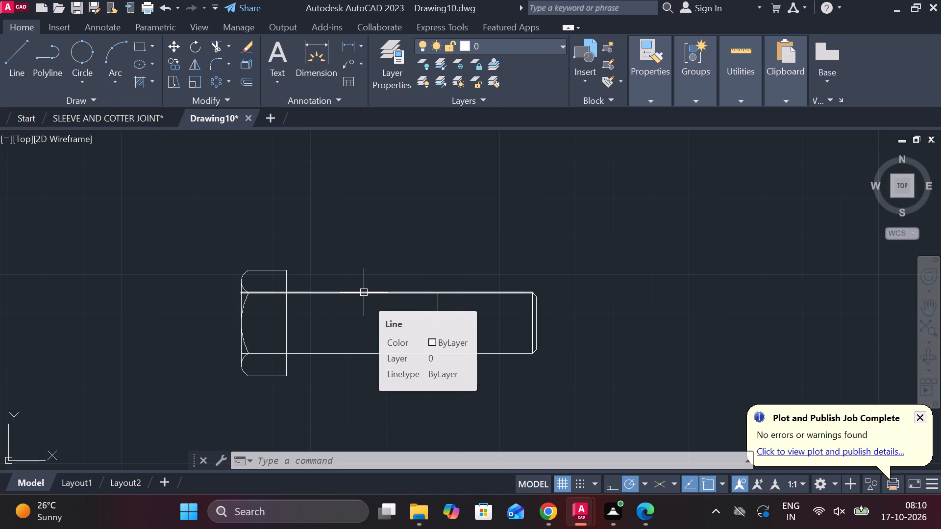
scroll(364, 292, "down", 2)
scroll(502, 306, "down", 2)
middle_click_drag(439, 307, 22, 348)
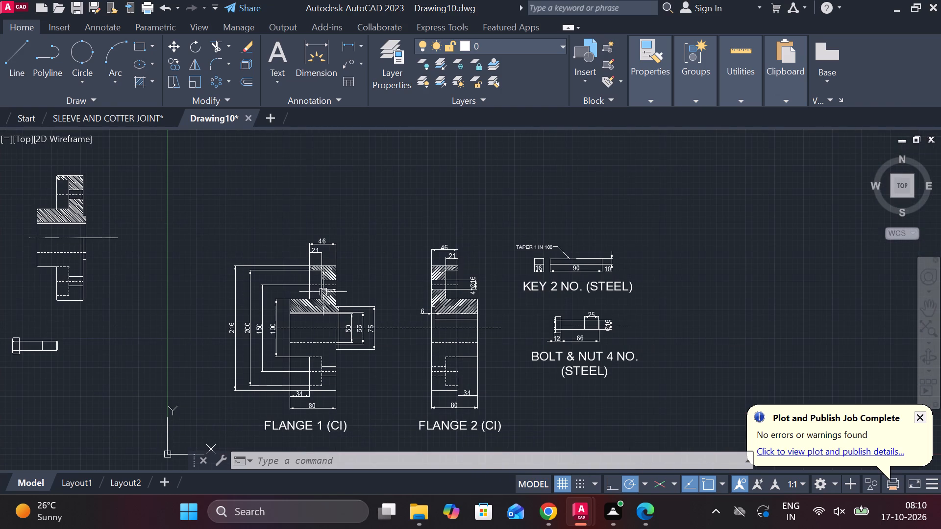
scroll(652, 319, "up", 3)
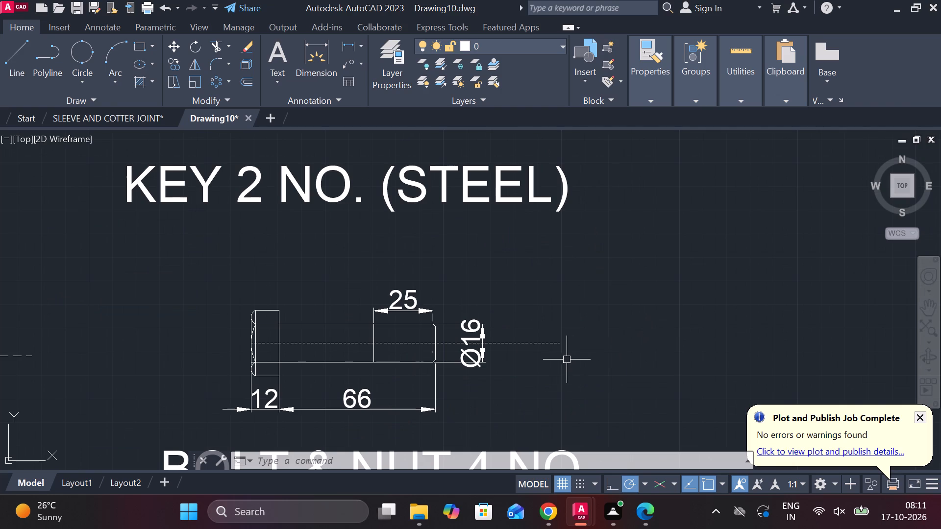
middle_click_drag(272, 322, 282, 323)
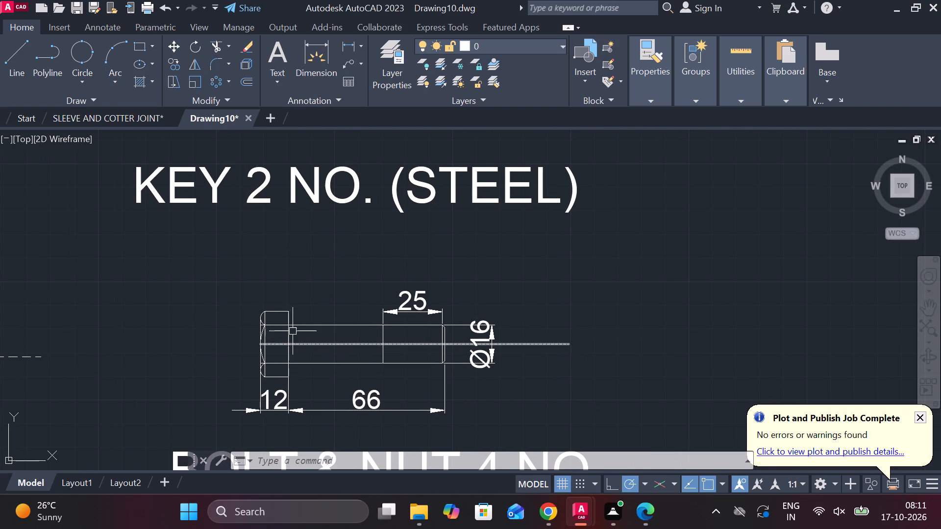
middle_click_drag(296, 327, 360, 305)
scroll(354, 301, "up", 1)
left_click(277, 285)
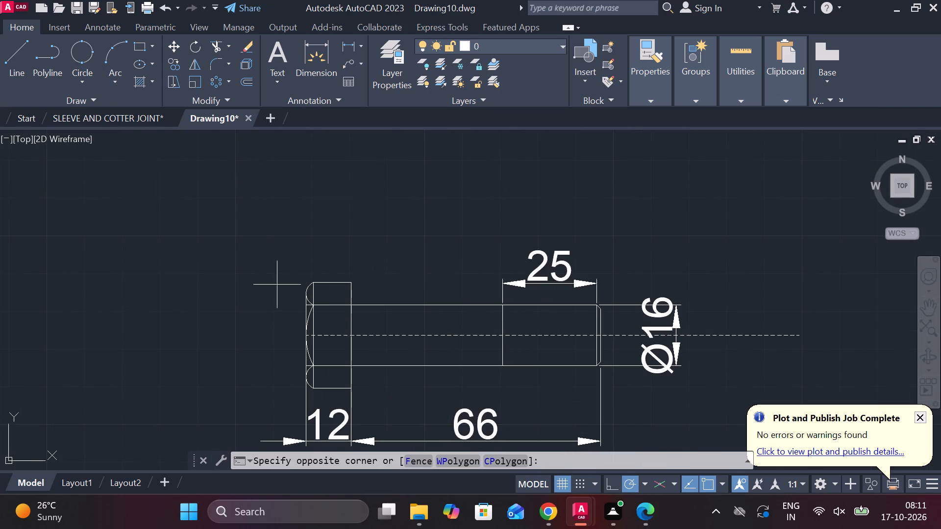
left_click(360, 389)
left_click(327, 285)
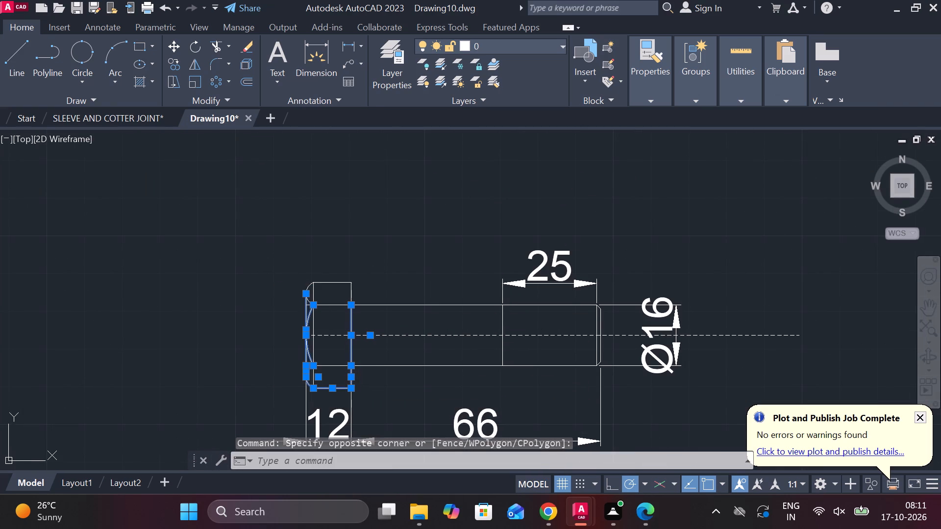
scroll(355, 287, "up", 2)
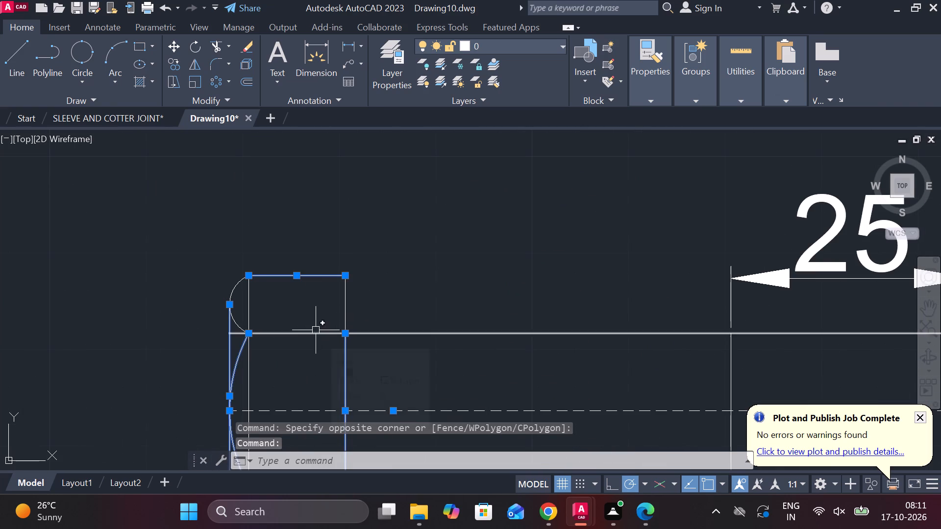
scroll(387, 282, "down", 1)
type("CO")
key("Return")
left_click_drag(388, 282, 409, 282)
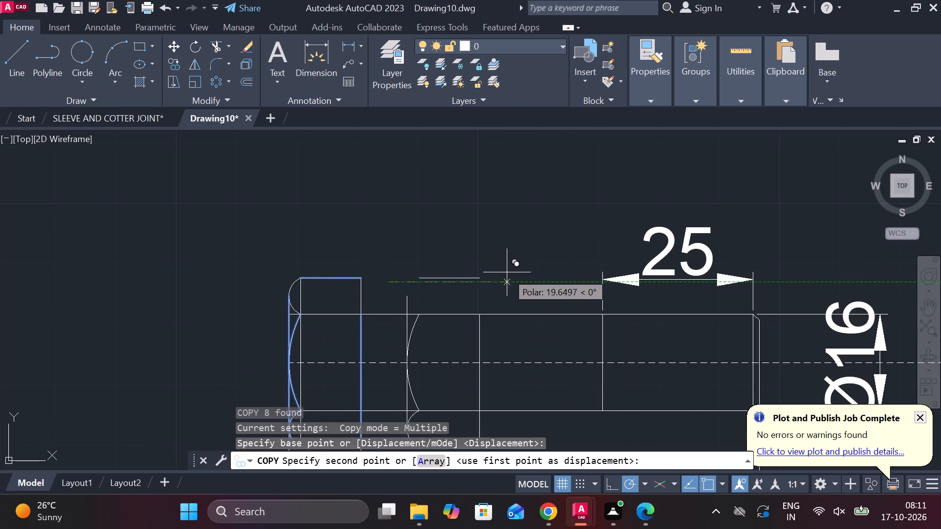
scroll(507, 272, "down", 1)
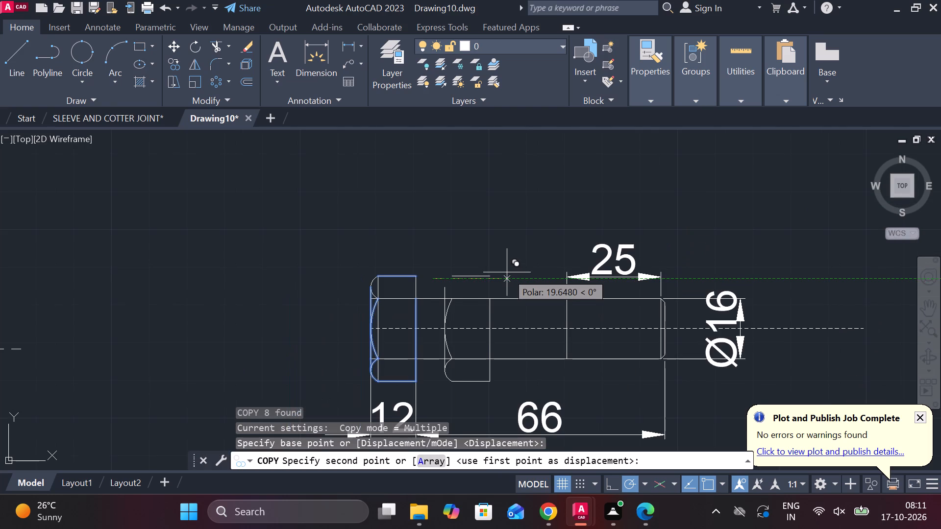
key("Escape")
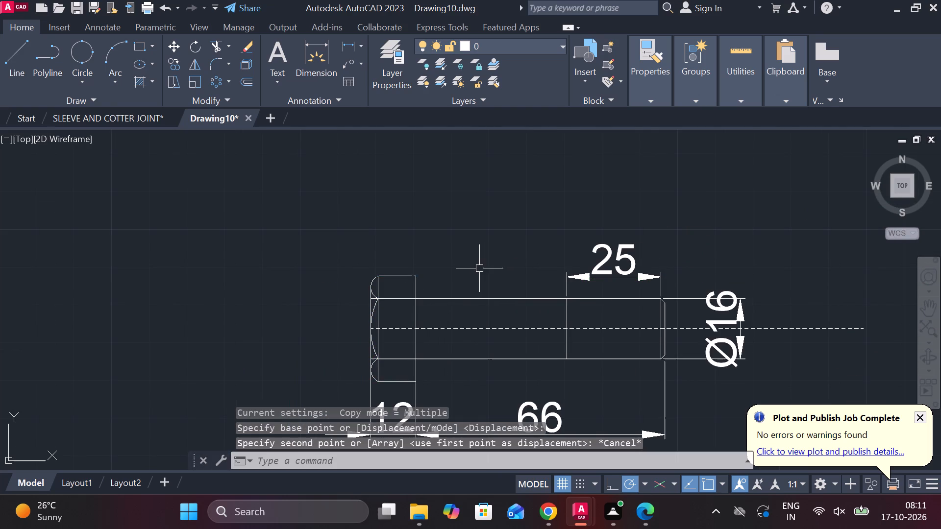
Copy the bolt head's edges, arcs and inner vertical lines to the empty area beyond the bolt, starting the nut view.
scroll(416, 276, "up", 2)
left_click(363, 275)
left_click(301, 288)
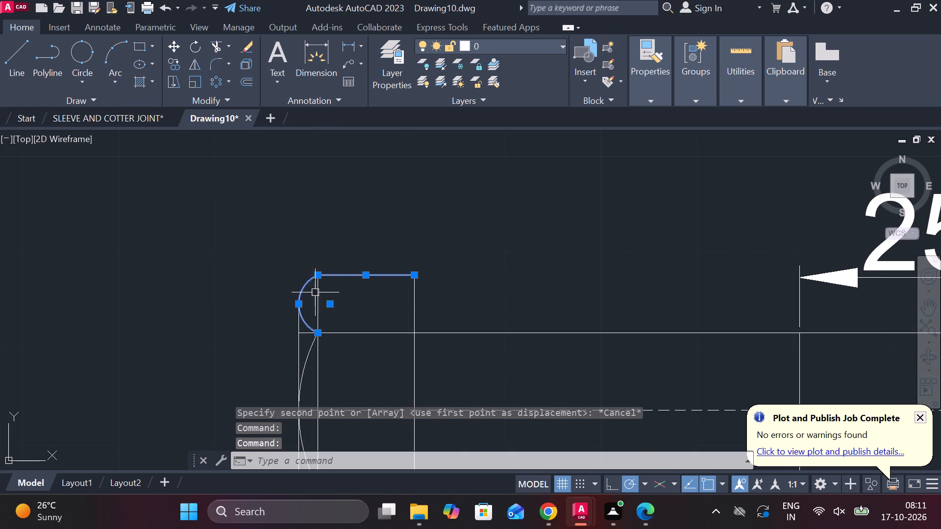
left_click(310, 345)
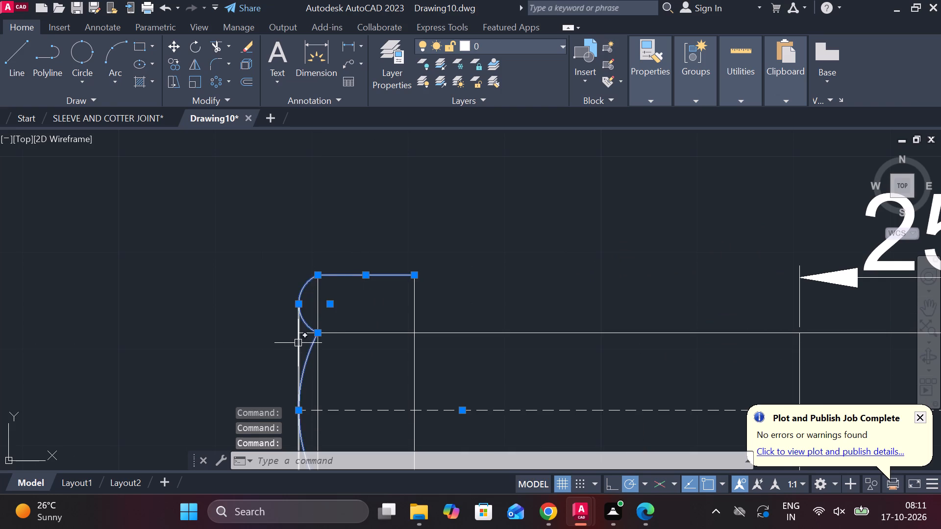
left_click(298, 343)
middle_click_drag(341, 349, 367, 288)
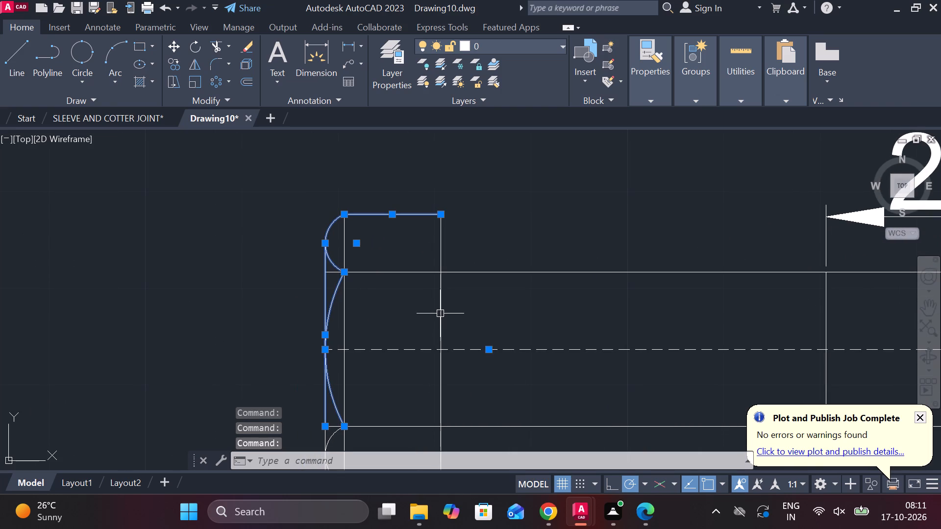
left_click(441, 313)
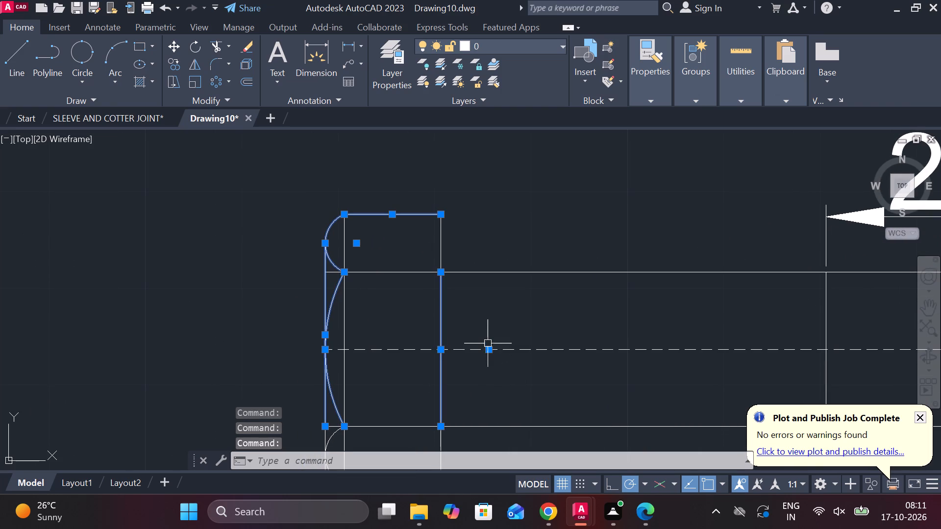
left_click(488, 347, "shift")
middle_click_drag(461, 361, 459, 322)
scroll(459, 322, "down", 1)
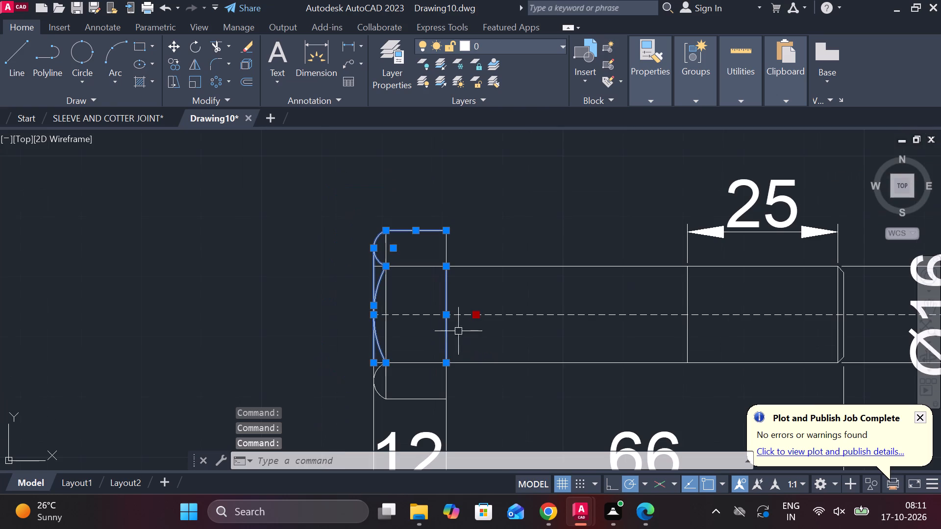
left_click(397, 400)
scroll(396, 397, "up", 2)
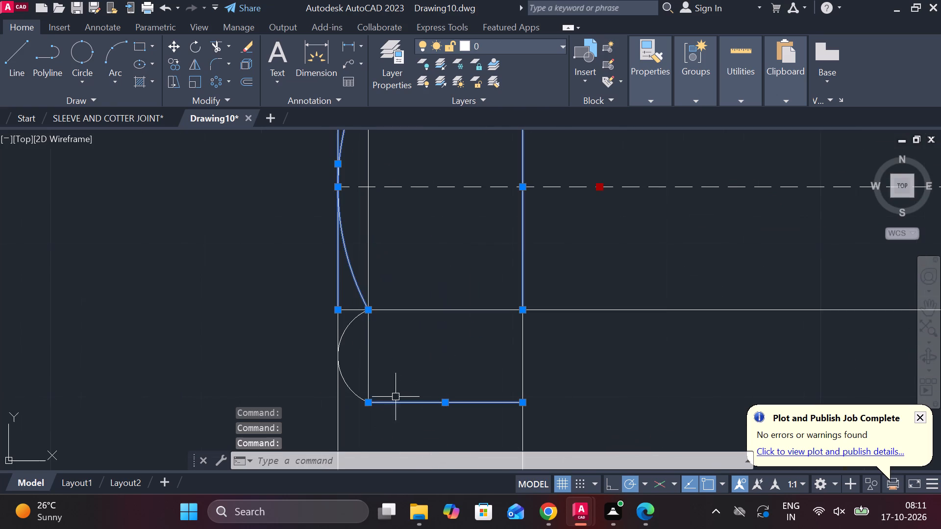
left_click(349, 327)
left_click(369, 352)
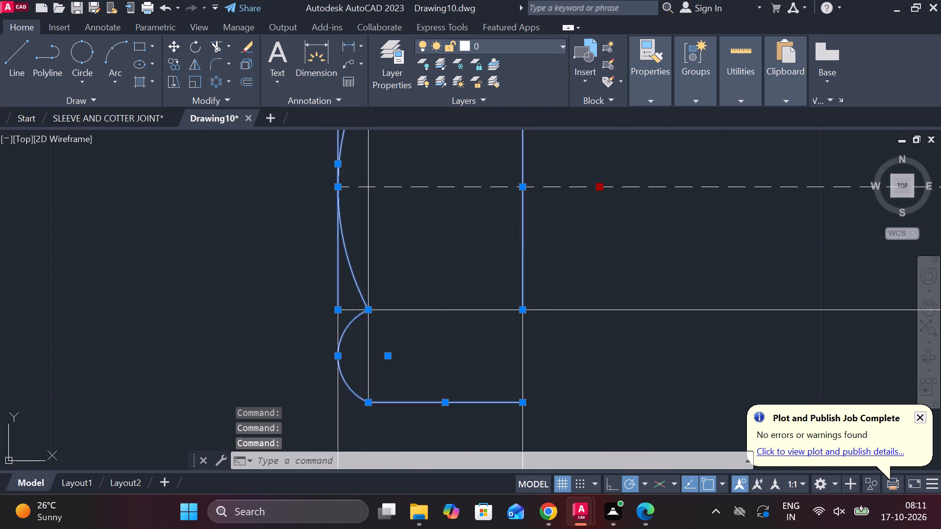
left_click(521, 345)
scroll(523, 348, "down", 2)
type("CO")
key("Return")
left_click(565, 359)
scroll(622, 354, "down", 1)
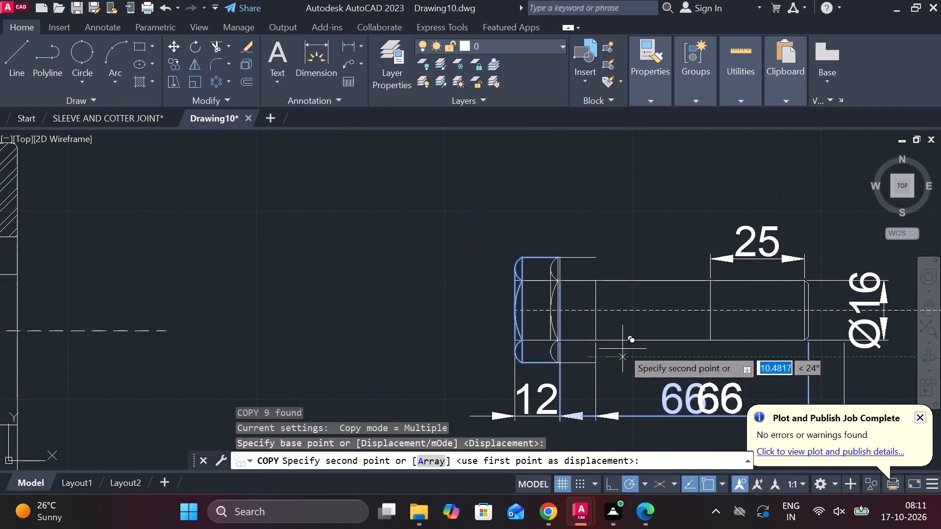
scroll(622, 346, "down", 1)
middle_click_drag(587, 270, 327, 337)
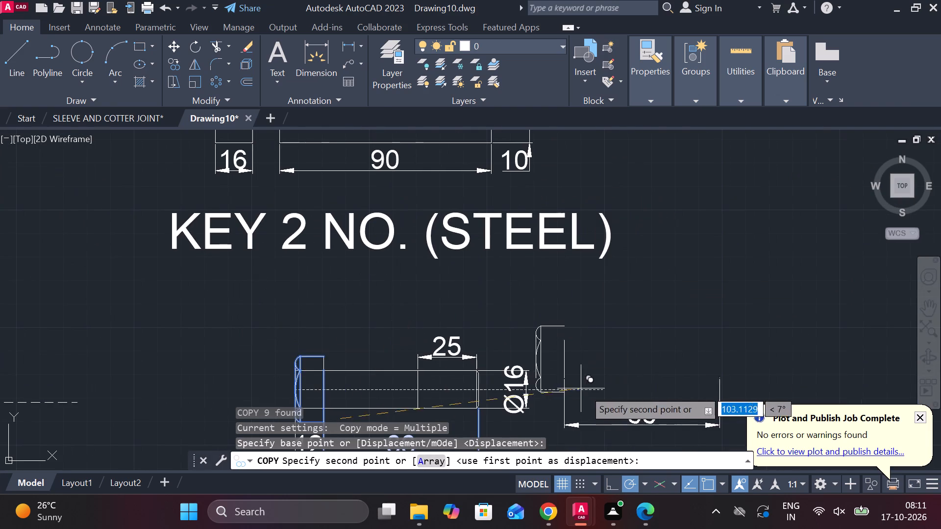
left_click(708, 327)
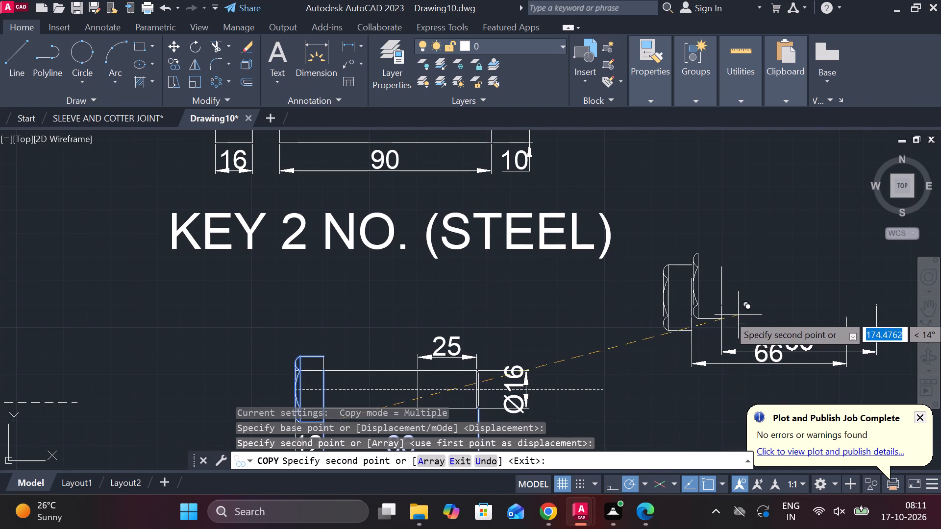
key("Escape")
Erase the stray 66 dimension and the short vertical line on the open side of the copied head.
left_click(738, 362)
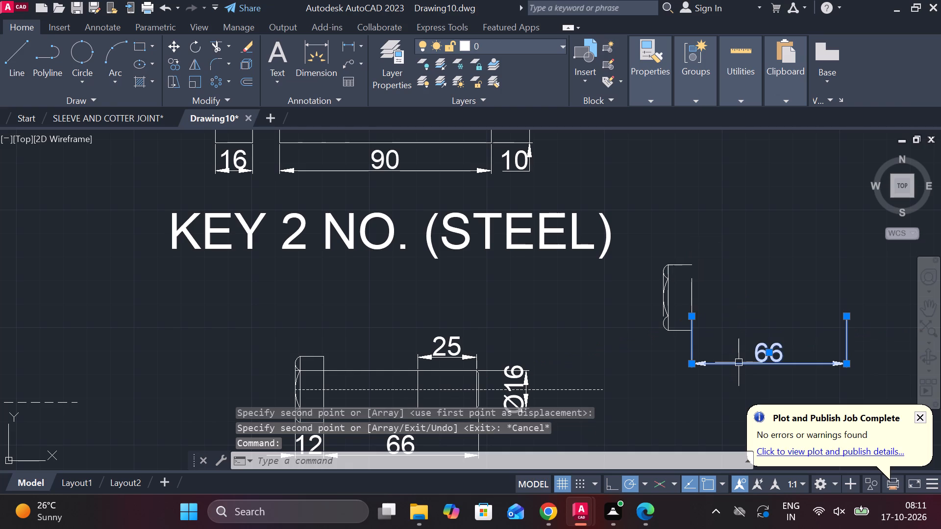
type("E")
key("space")
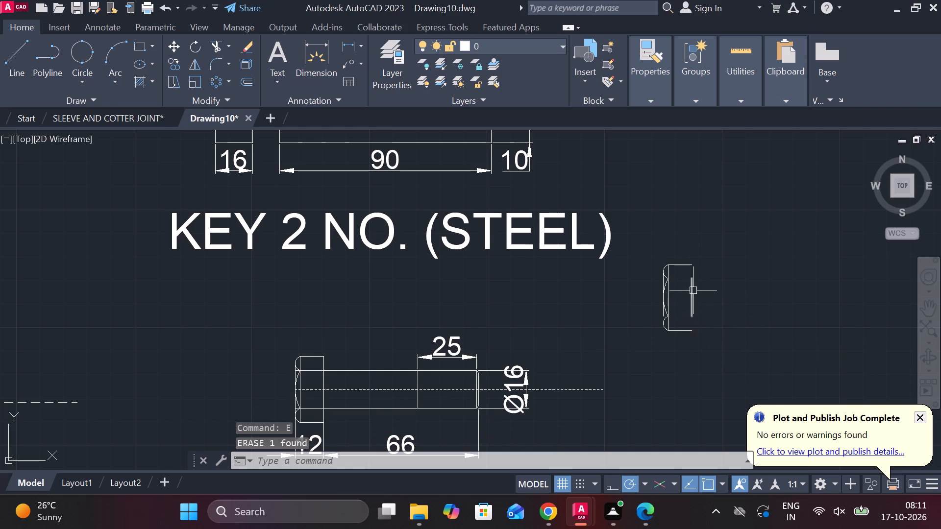
left_click(691, 289)
type("E")
key("space")
Check the length of the copied head's top edge with a linear dimension.
scroll(696, 289, "up", 1)
left_click(675, 250)
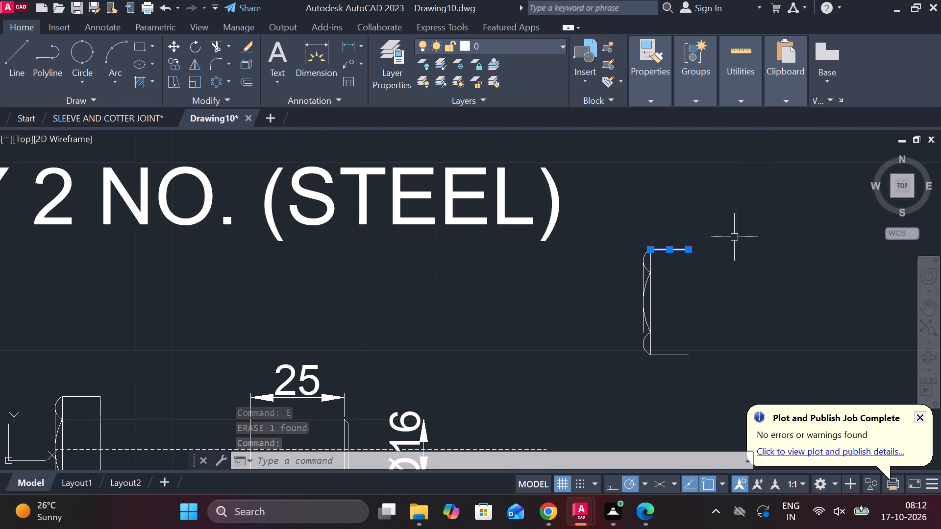
key("Escape")
left_click(347, 53)
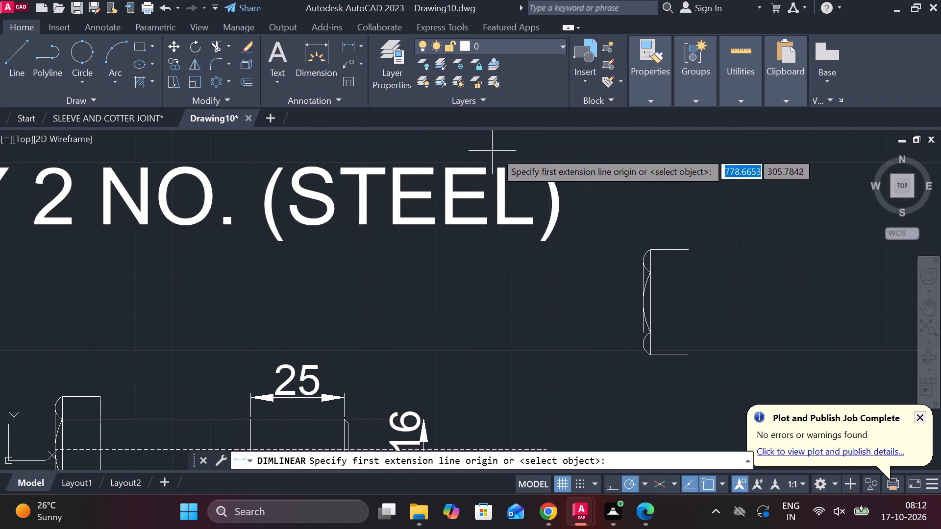
left_click(646, 251)
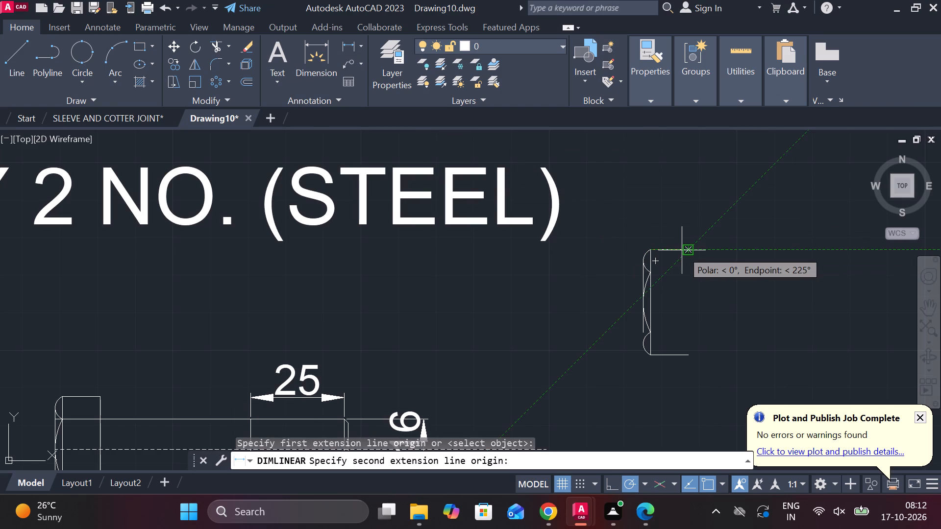
left_click(688, 252)
scroll(688, 238, "up", 1)
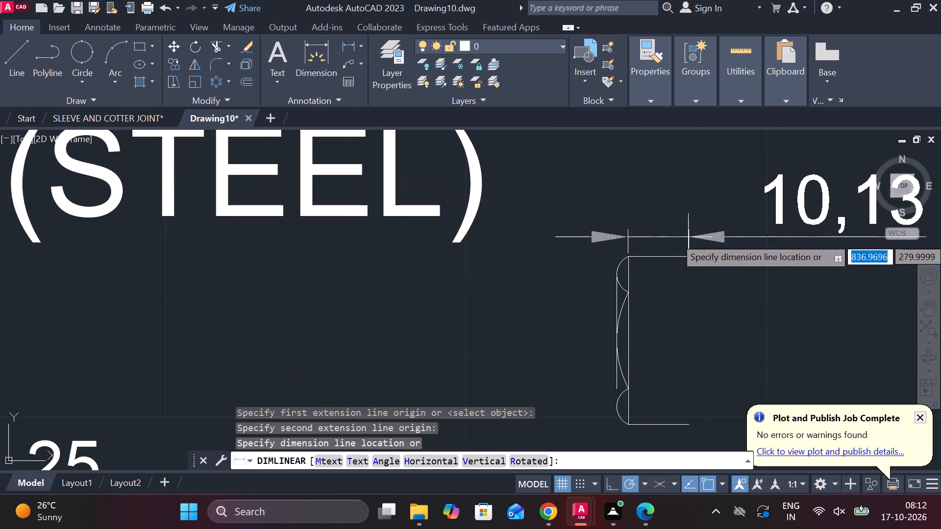
key("Escape")
Erase the top and bottom horizontal edges of the copied head.
left_click(678, 254)
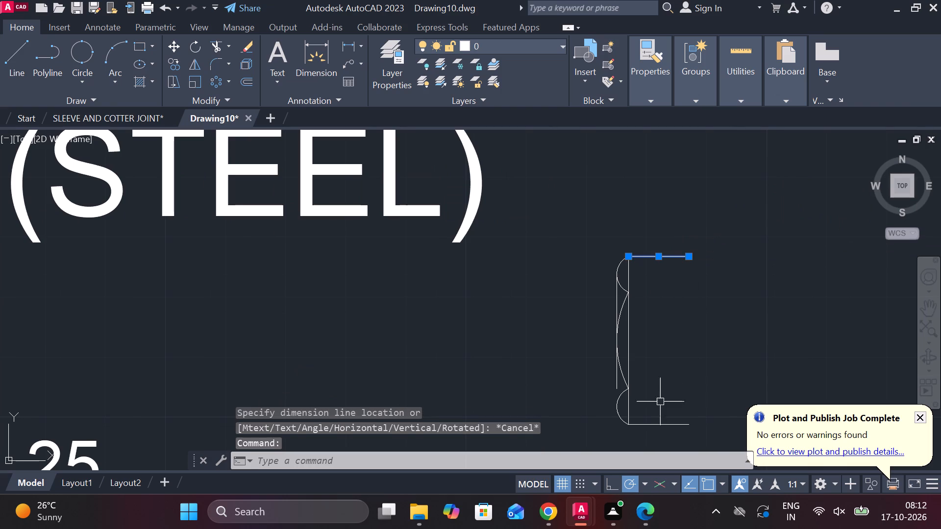
left_click(654, 427)
type("E")
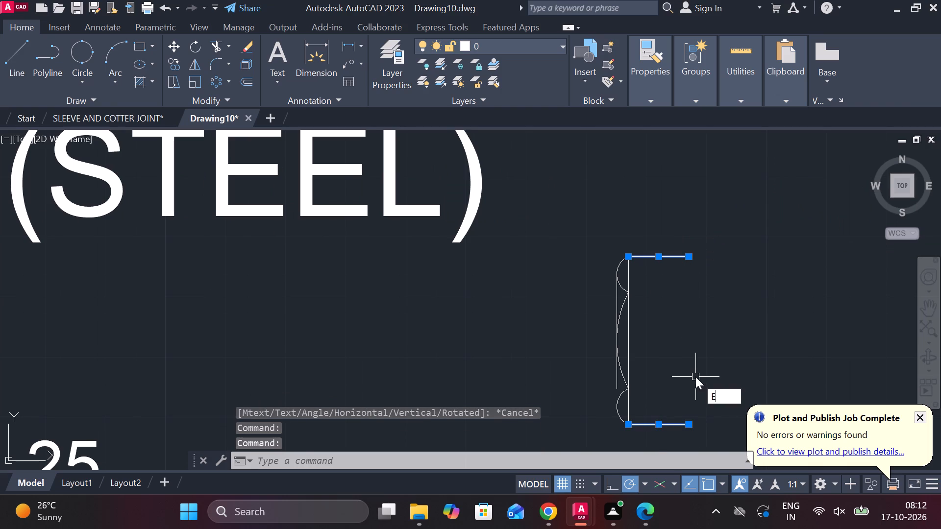
key("space")
Draw the nut's new outline with lines: 14 horizontally from the bottom corner, up to the top level, and back to the top corner.
key("l")
key("Return")
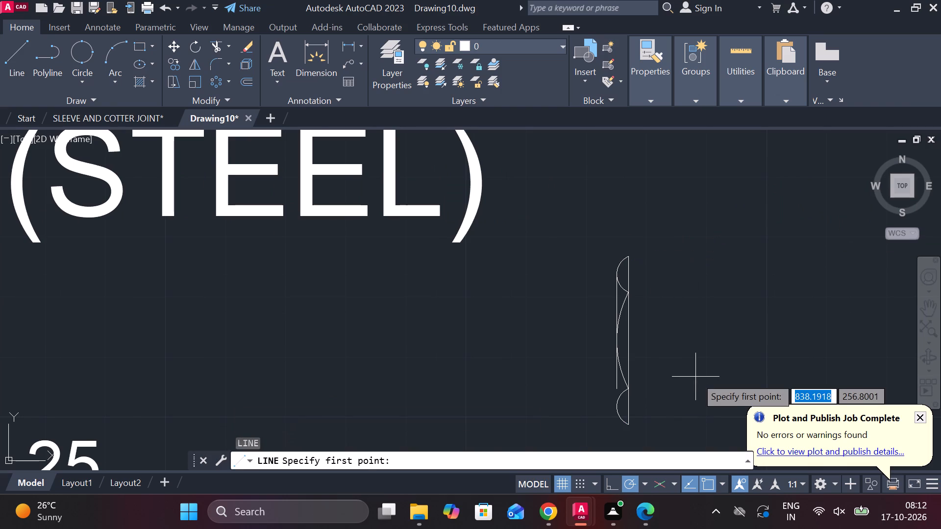
scroll(695, 377, "up", 2)
scroll(650, 344, "down", 1)
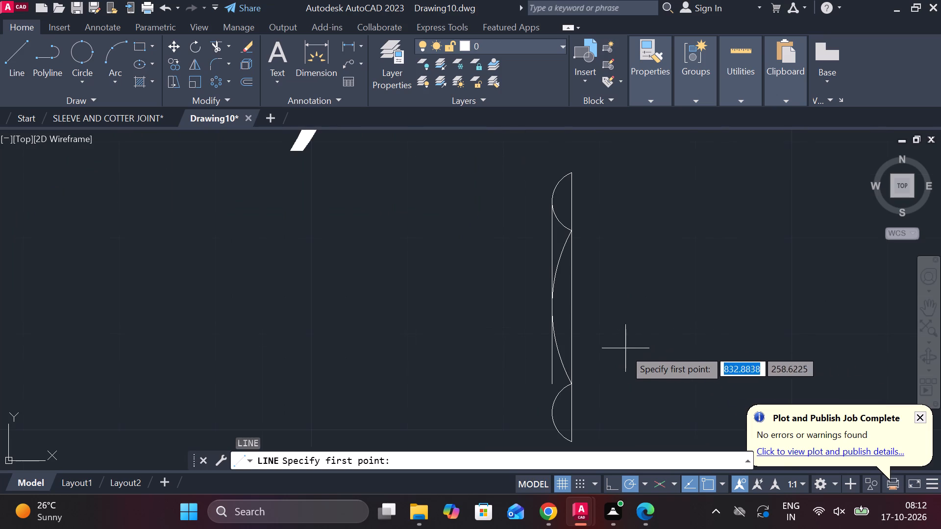
middle_click_drag(623, 350, 571, 284)
left_click(526, 373)
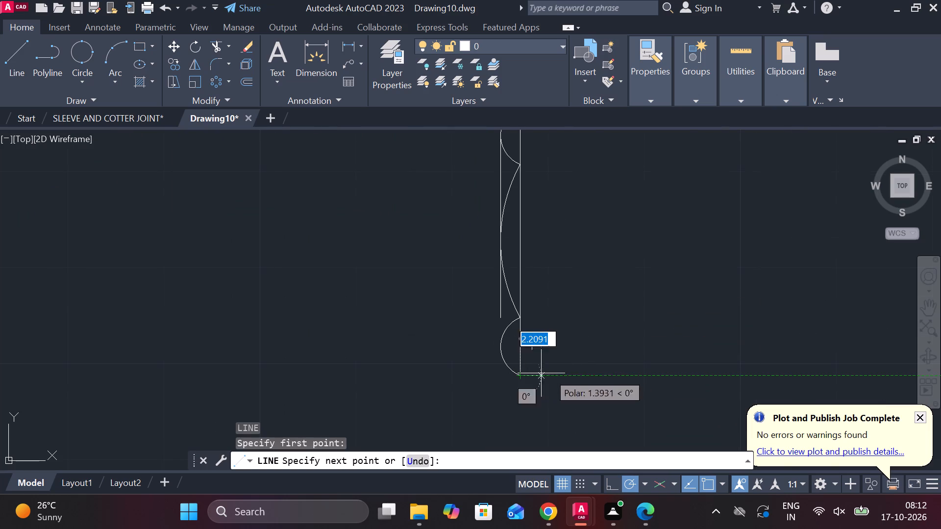
type("14")
key("space")
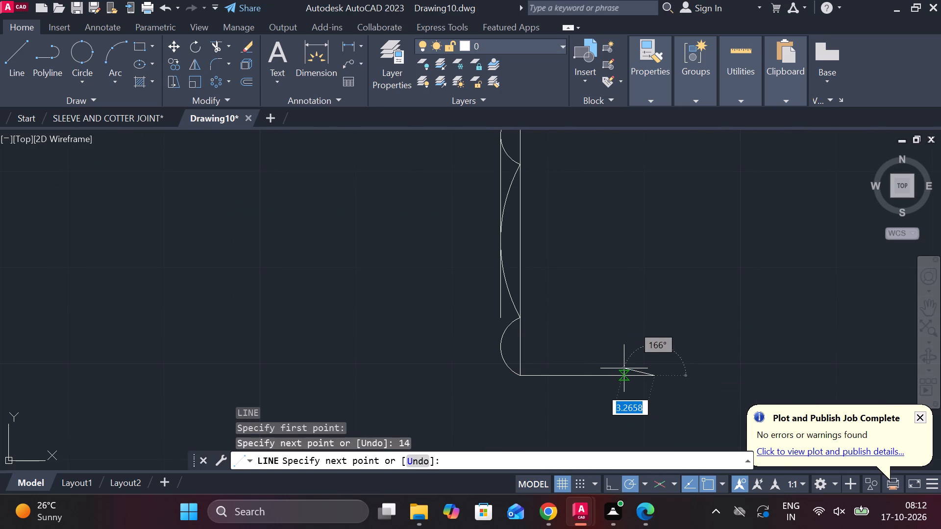
middle_click_drag(665, 230, 659, 356)
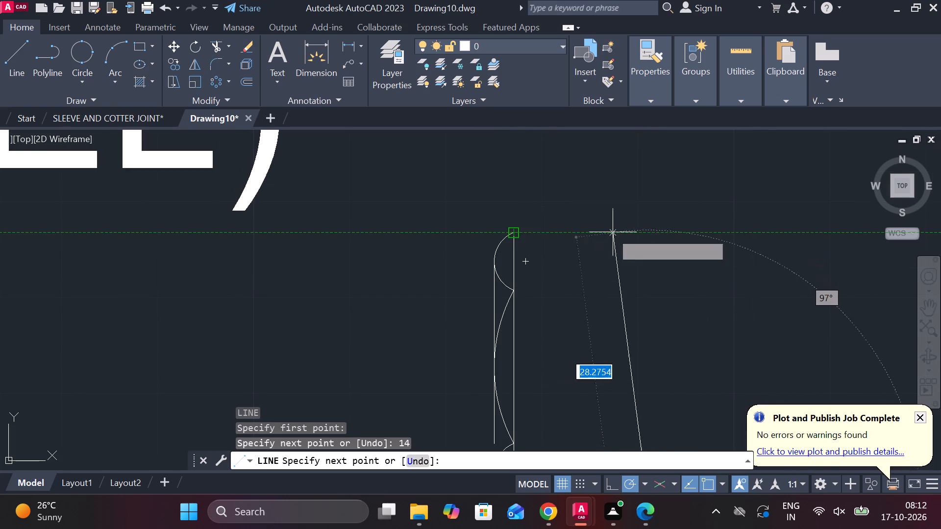
left_click(643, 232)
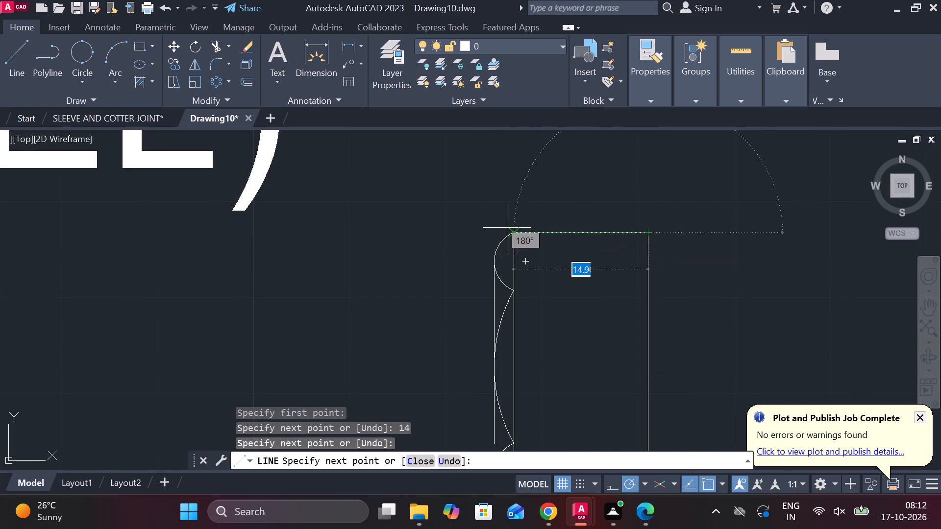
left_click(516, 233)
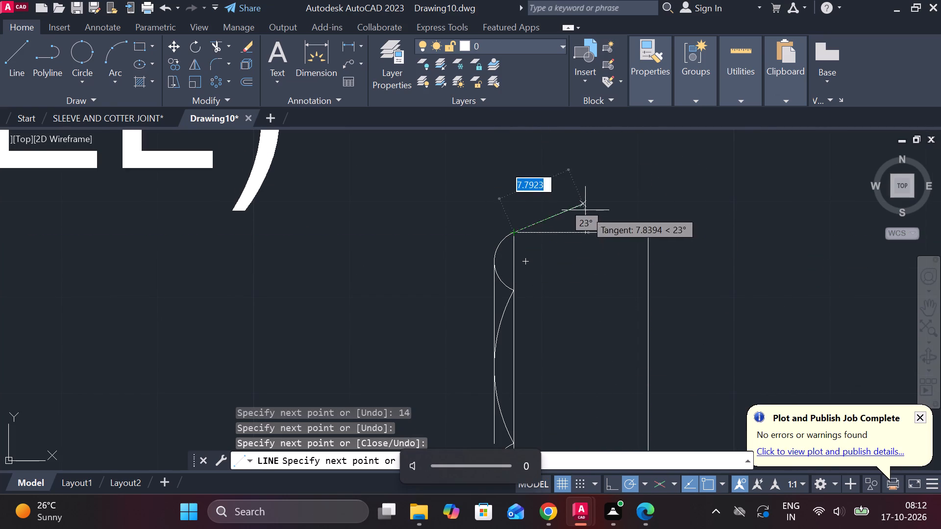
key("Escape")
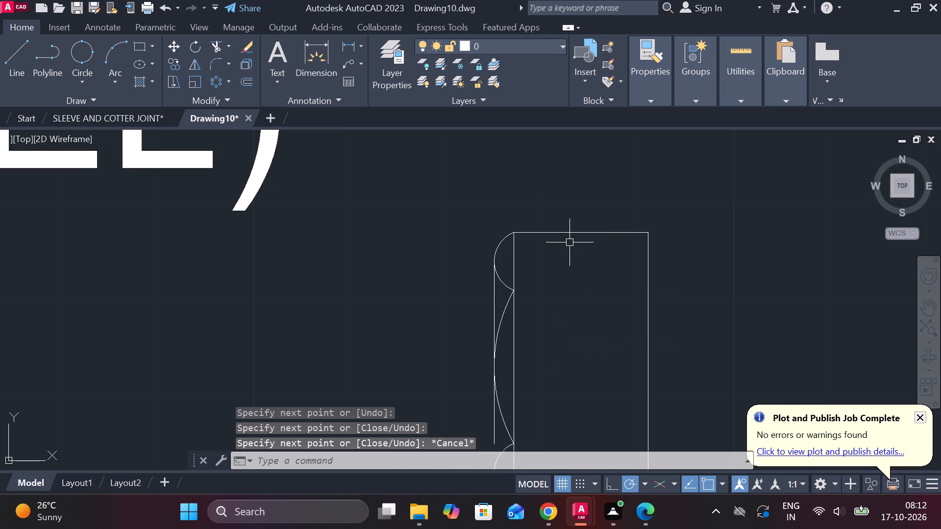
Extend the nut's outer vertical face line down to the lower corner arc.
scroll(557, 311, "down", 2)
scroll(556, 329, "up", 1)
middle_click_drag(556, 330, 556, 330)
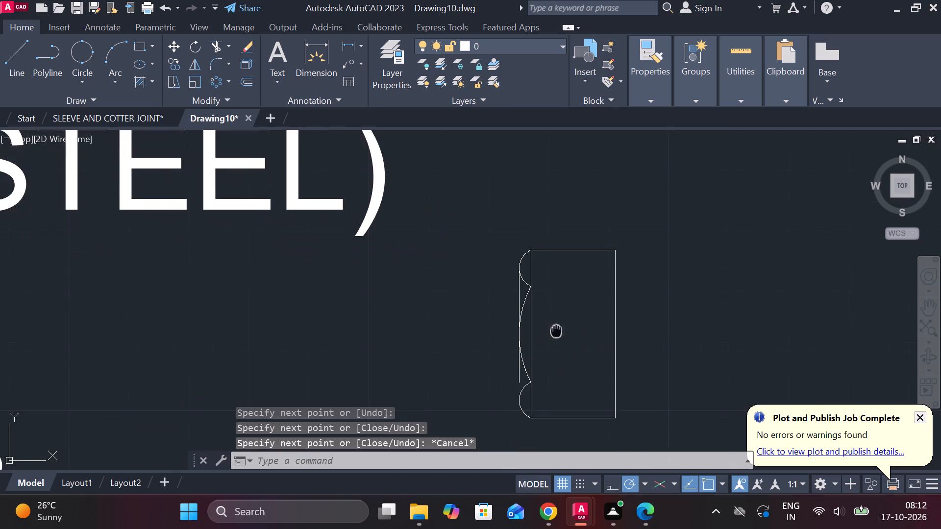
middle_click_drag(556, 330, 573, 257)
scroll(520, 300, "up", 2)
type("EX")
key("space")
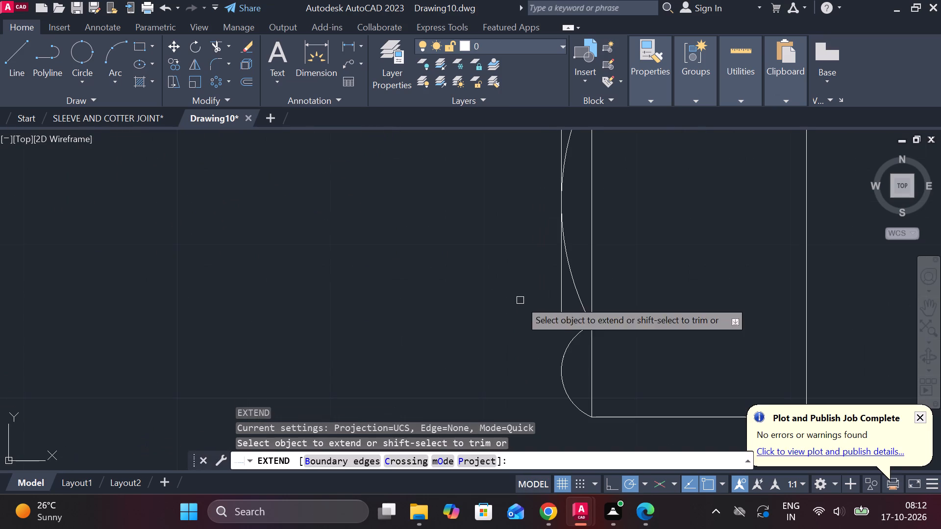
left_click(562, 291)
scroll(628, 290, "down", 2)
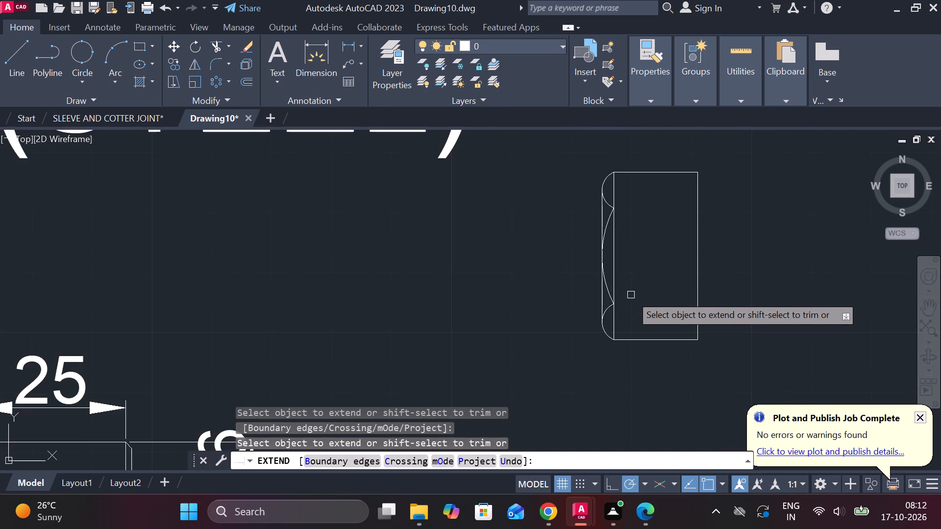
scroll(631, 295, "down", 1)
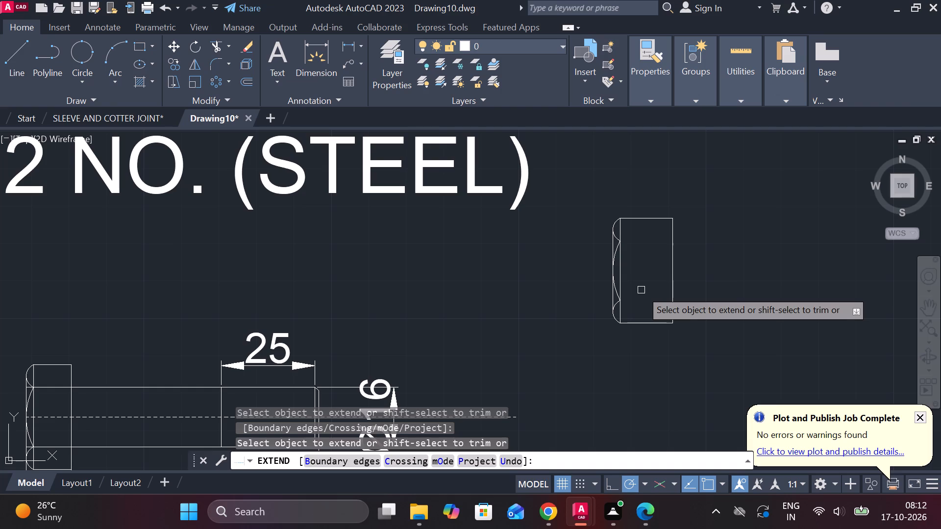
key("Escape")
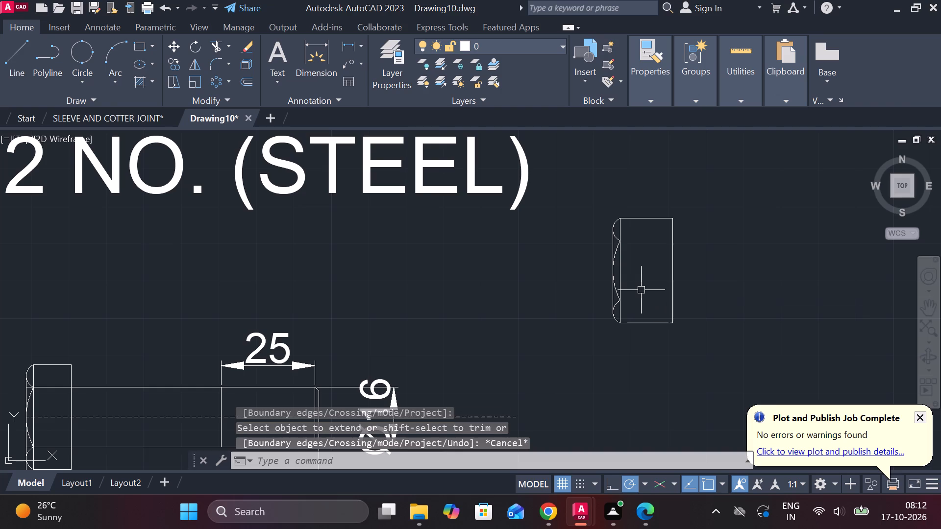
Draw a horizontal line across the nut from the junction of its upper and middle arcs to the opposite vertical edge.
key("l")
key("Return")
scroll(620, 229, "up", 2)
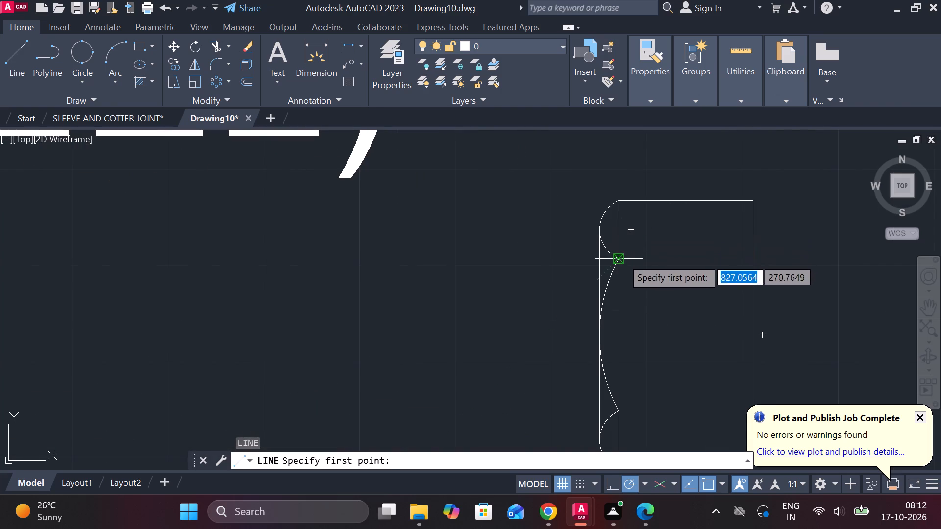
left_click(621, 258)
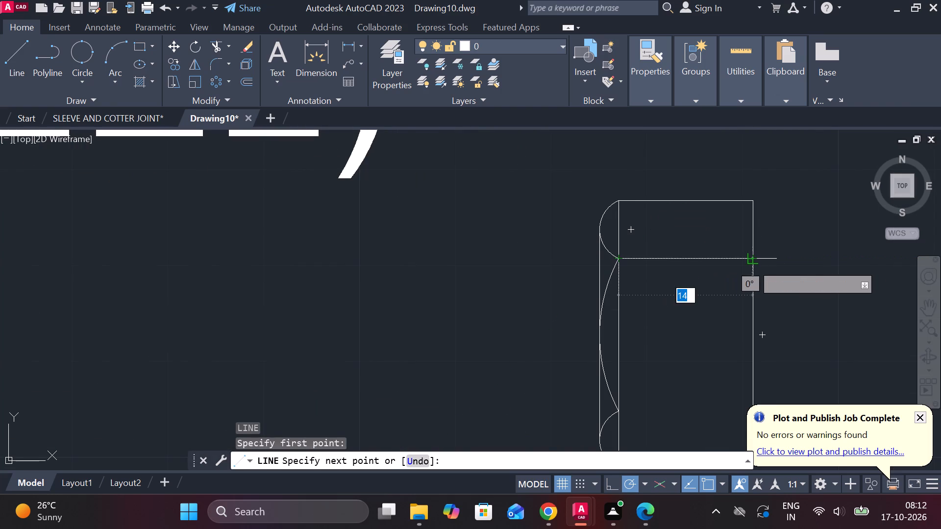
left_click(752, 264)
scroll(768, 262, "down", 1)
key("Escape")
middle_click_drag(772, 274, 711, 251)
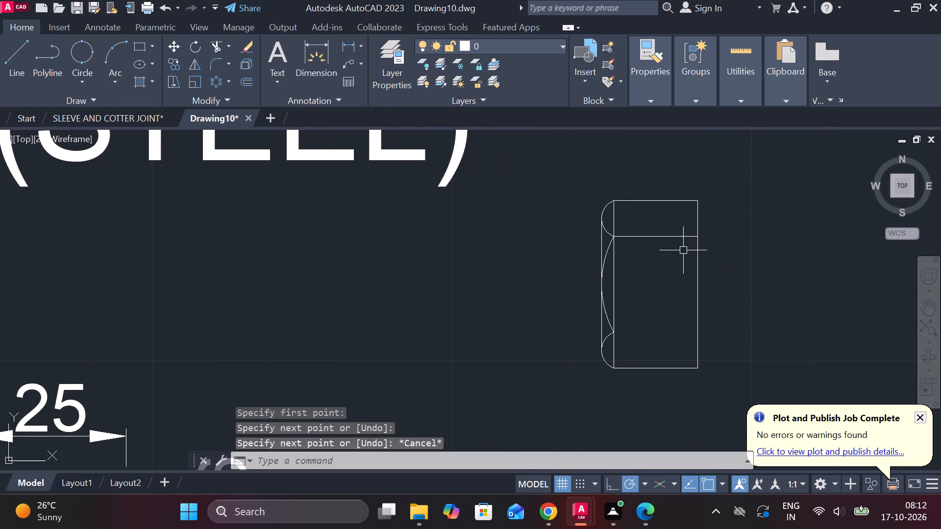
Draw a horizontal line across the nut from the junction of its middle and lower arcs to the opposite vertical edge.
key("space")
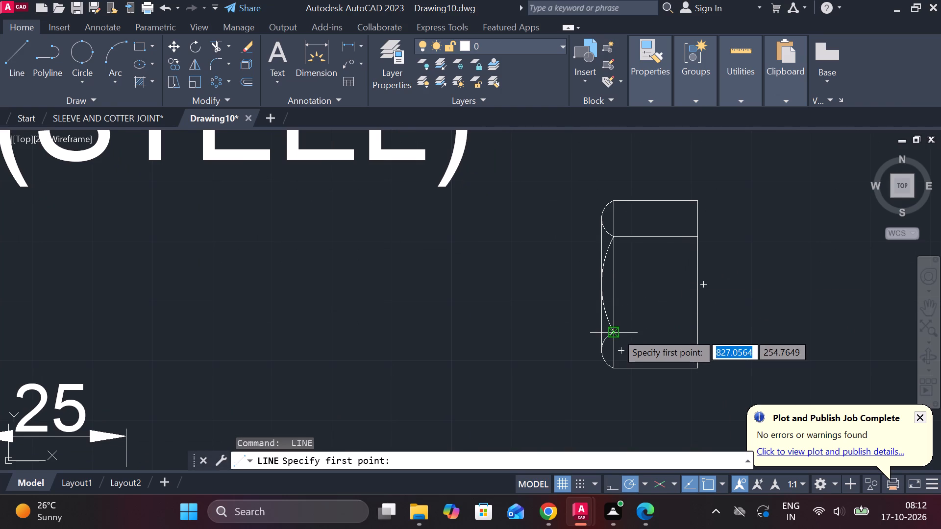
left_click(617, 333)
left_click(699, 331)
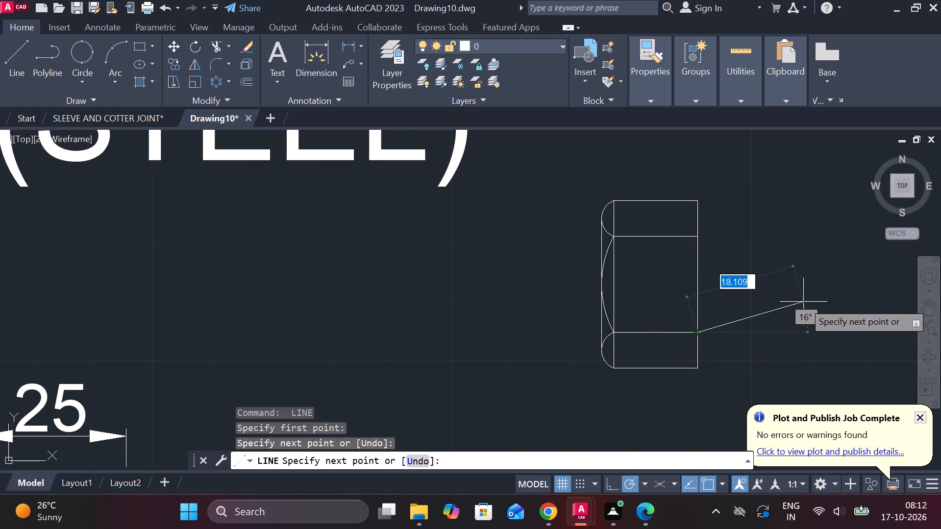
key("Escape")
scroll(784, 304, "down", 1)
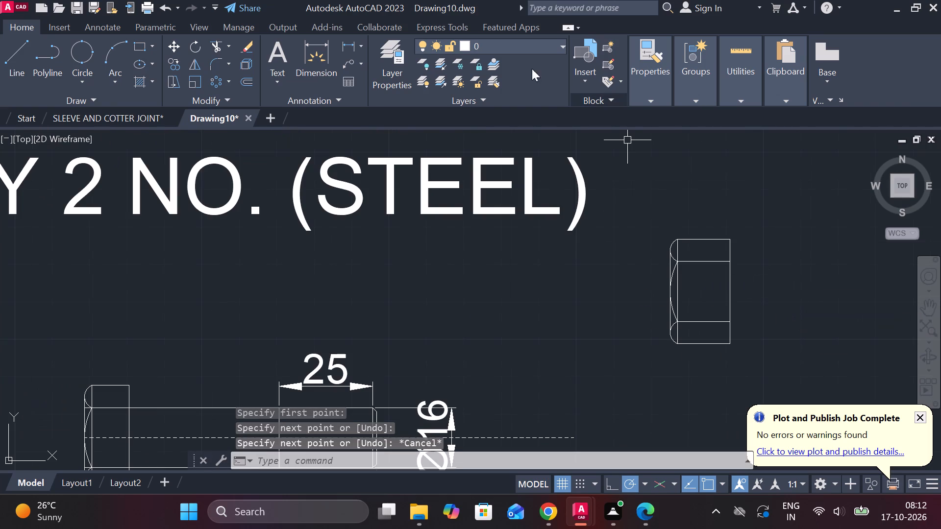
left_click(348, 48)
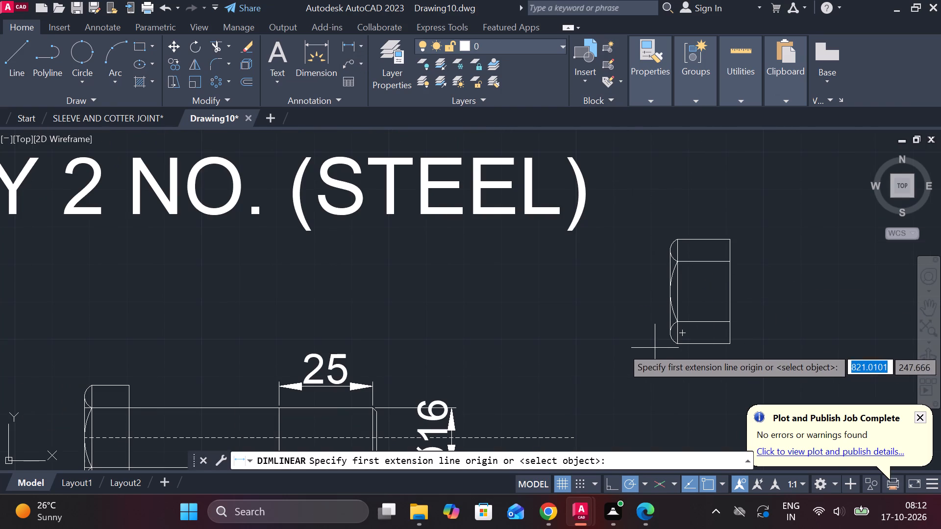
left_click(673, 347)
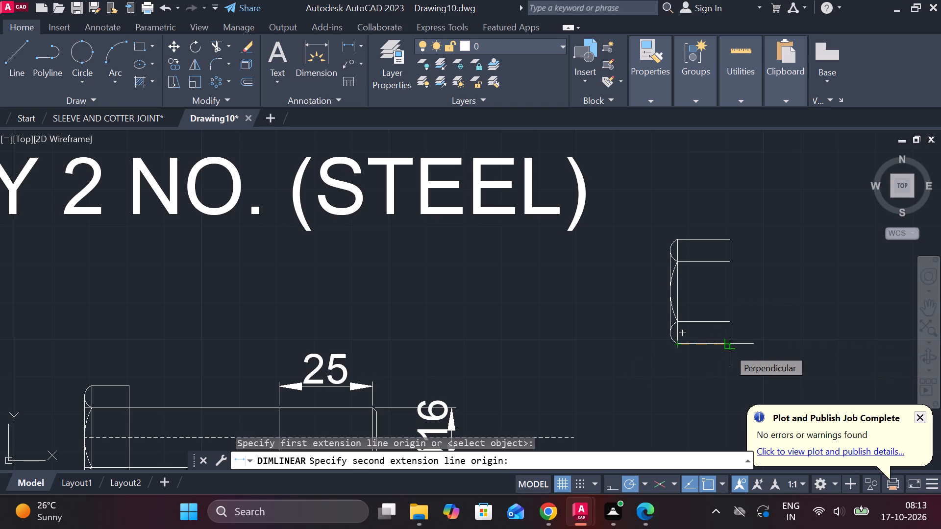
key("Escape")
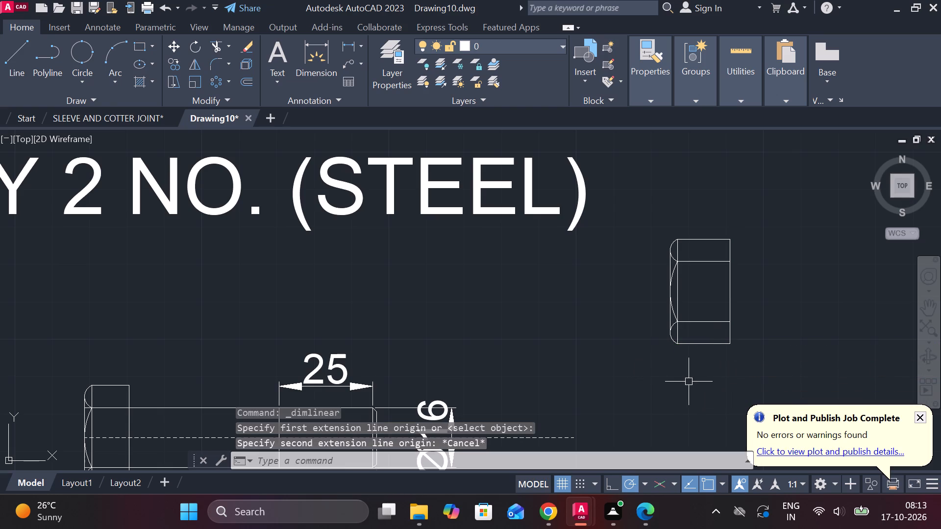
Rotate the whole nut 180° about the lower corner of its flat face so its rounded side faces away from the bolt.
left_click(644, 229)
left_click(779, 369)
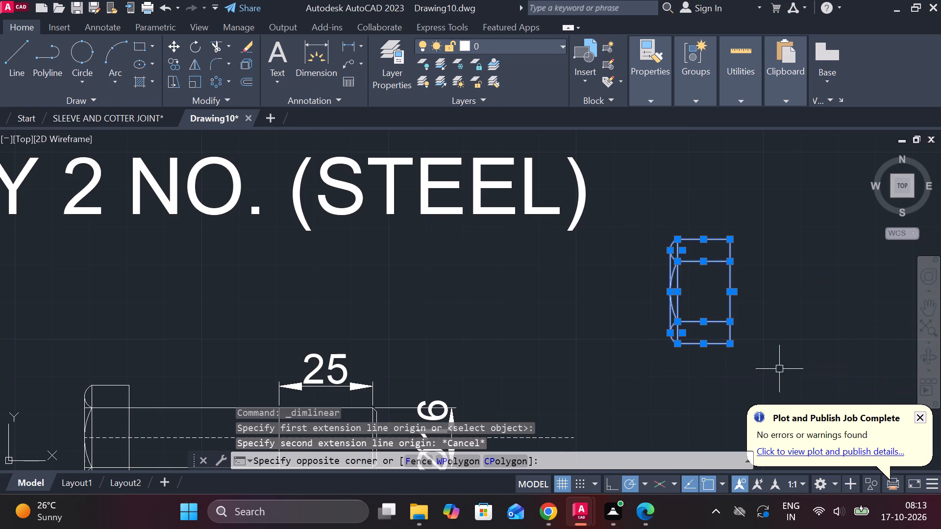
left_click(194, 49)
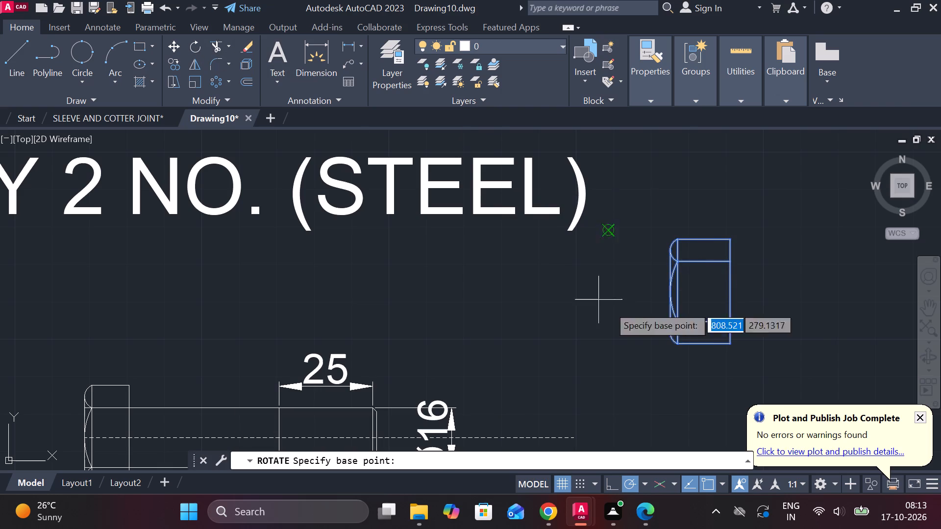
left_click(725, 345)
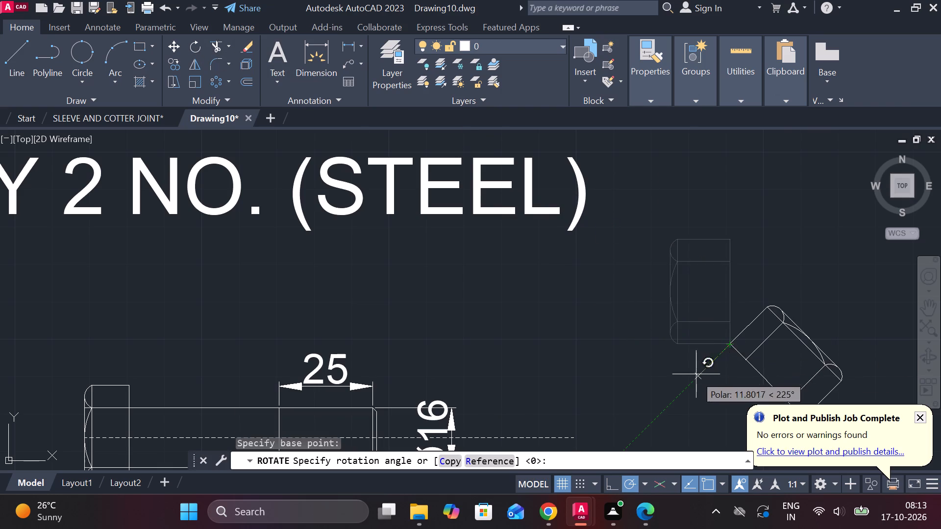
left_click(639, 349)
Copy the rotated nut to the free space just beyond the threaded end of the undimensioned bolt.
middle_click_drag(630, 349, 533, 258)
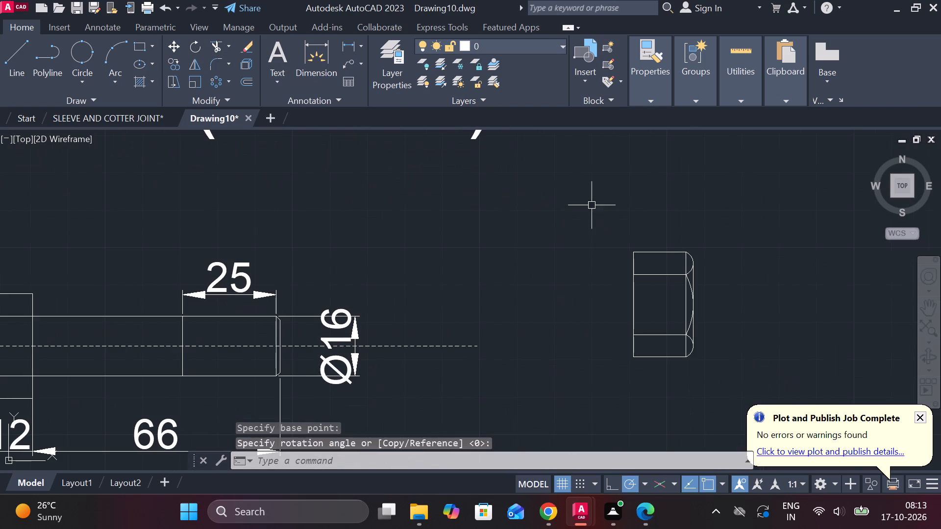
left_click_drag(578, 185, 599, 208)
left_click(725, 395)
type("CO")
key("Return")
left_click(727, 340)
scroll(710, 344, "down", 3)
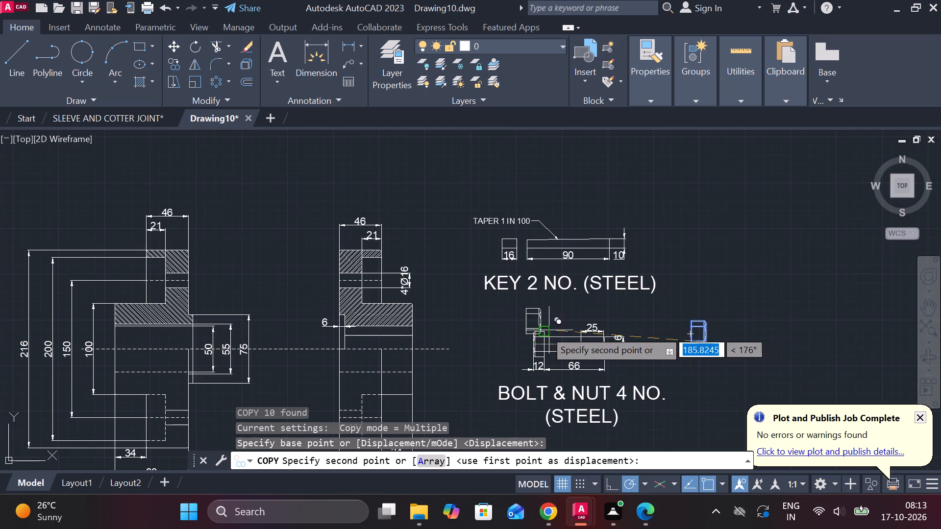
scroll(496, 325, "down", 3)
scroll(317, 328, "up", 2)
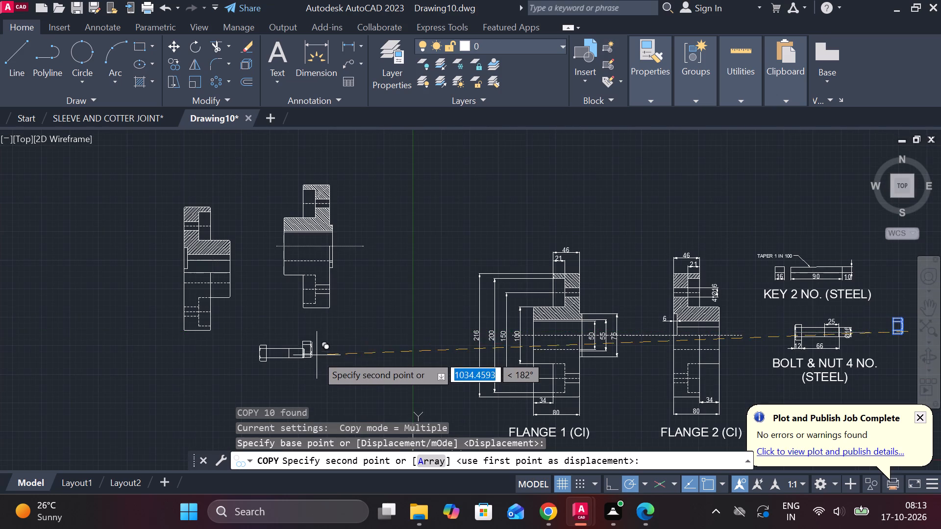
scroll(317, 356, "up", 3)
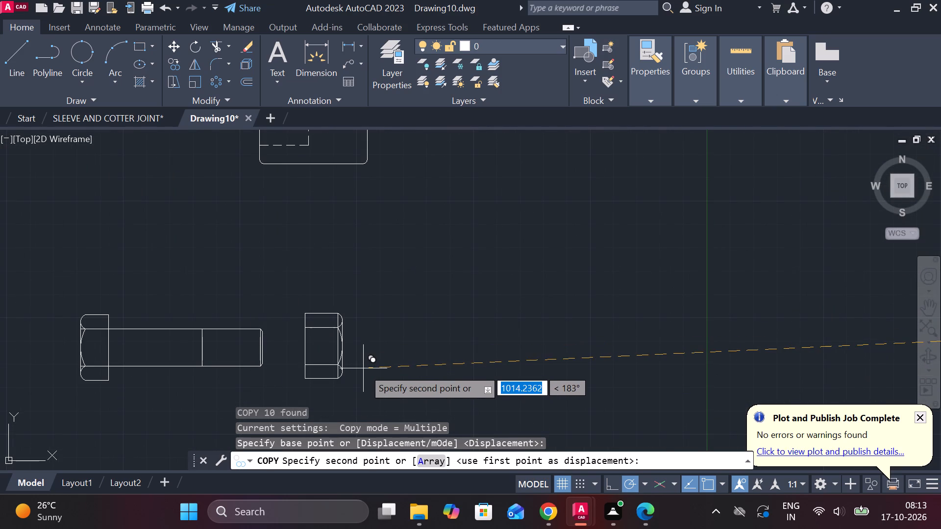
left_click(363, 368)
scroll(371, 365, "down", 3)
key("Escape")
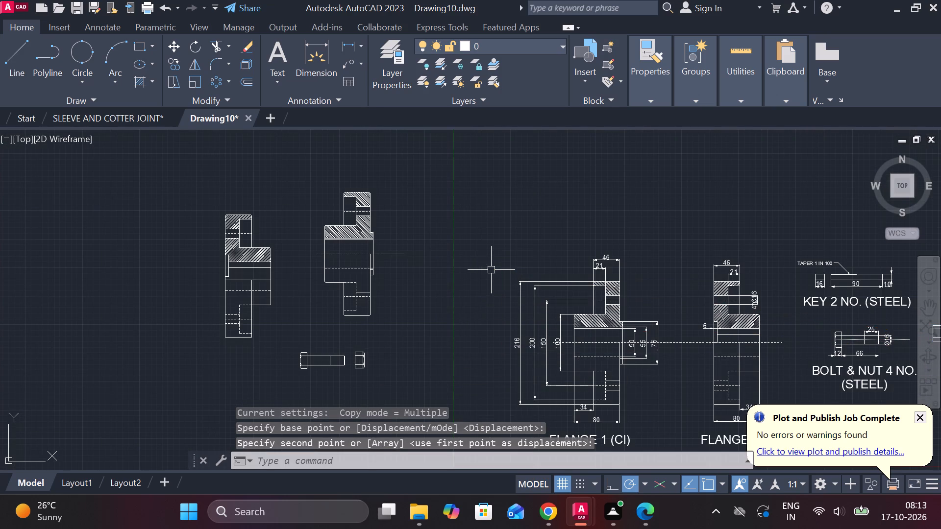
Move the original nut by the midpoint of its flat face onto the dimensioned bolt's centre line, beyond the Ø16 dimension.
middle_click_drag(680, 293, 391, 260)
scroll(707, 291, "up", 3)
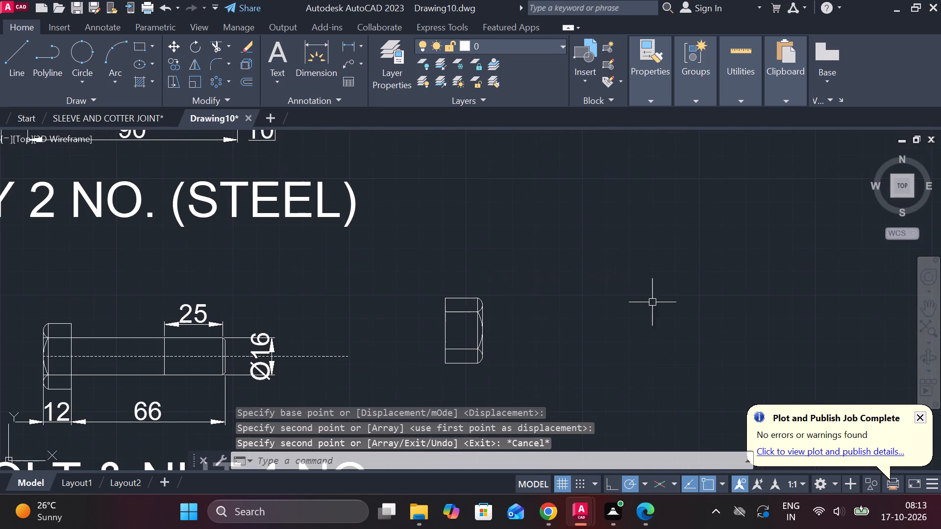
left_click_drag(407, 270, 417, 278)
middle_click_drag(537, 364, 548, 335)
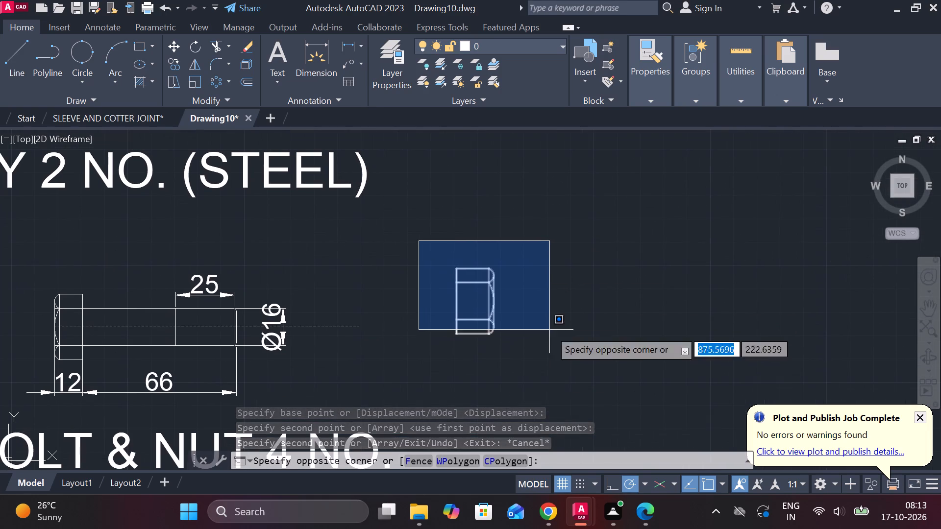
left_click(553, 367)
key("m")
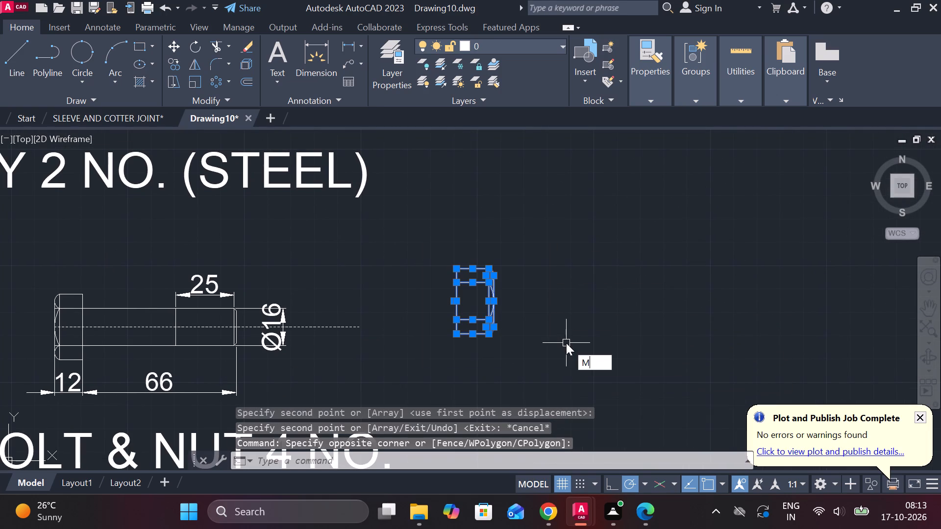
key("Return")
scroll(464, 322, "up", 2)
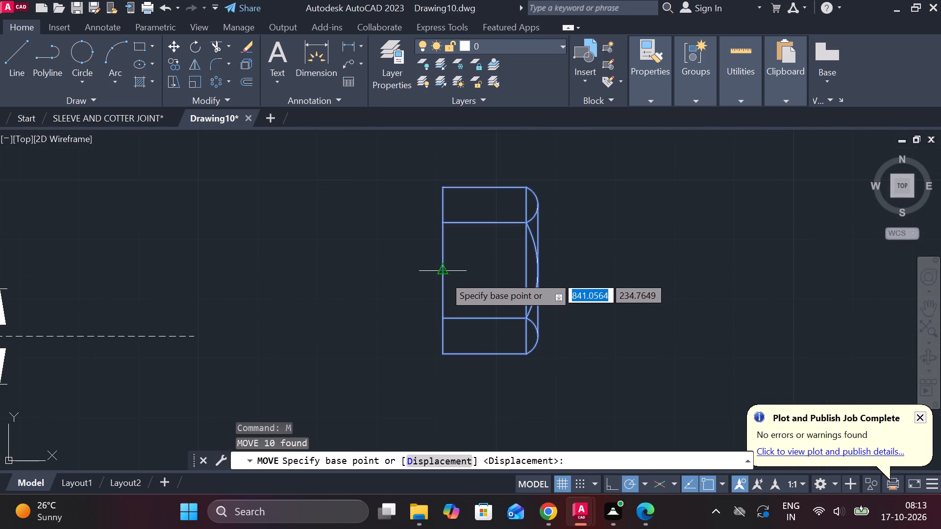
left_click(444, 276)
scroll(444, 276, "down", 2)
middle_click_drag(418, 306, 596, 309)
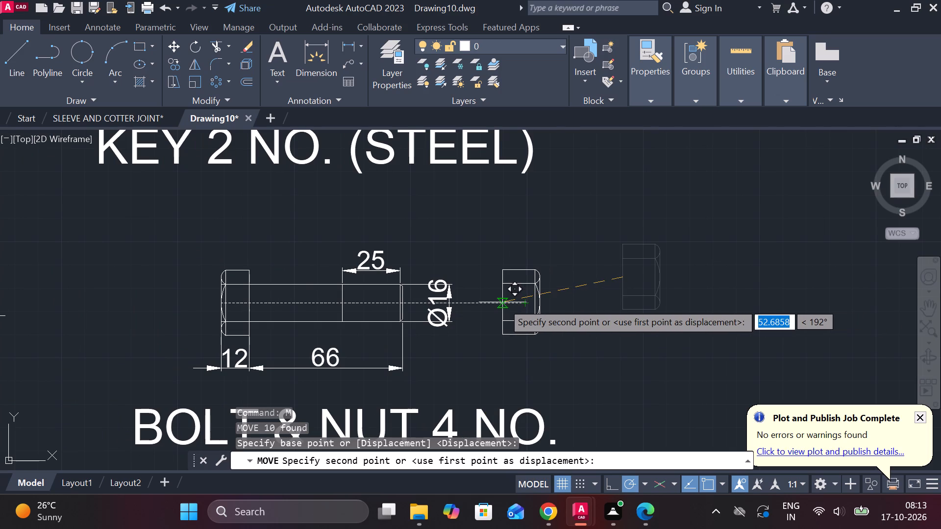
left_click(502, 302)
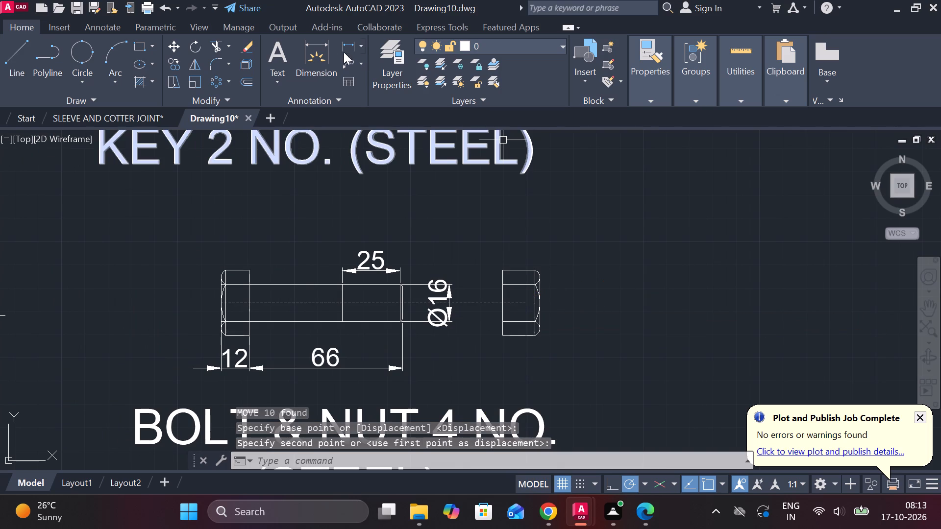
Add a linear dimension for the nut's thickness below it, level with the bolt's length dimensions.
left_click(355, 51)
scroll(481, 338, "up", 2)
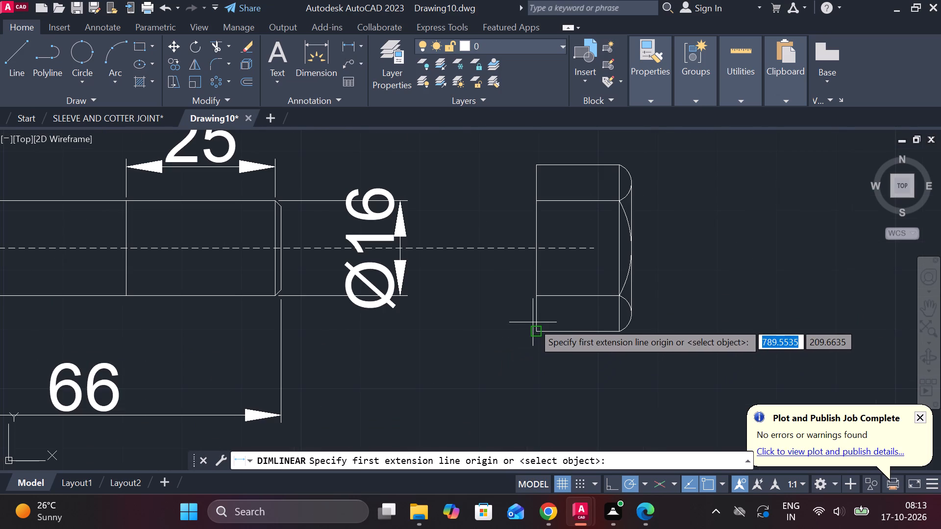
left_click(533, 322)
left_click(619, 327)
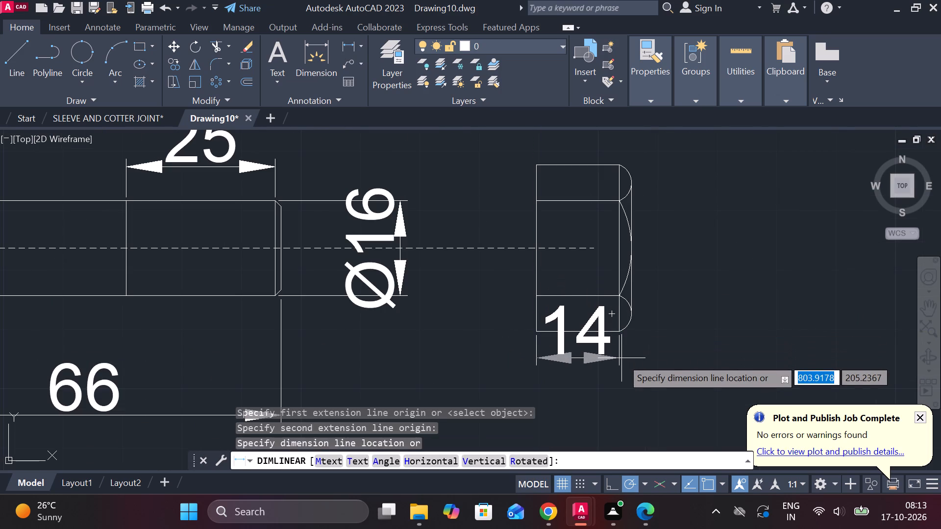
scroll(621, 358, "down", 2)
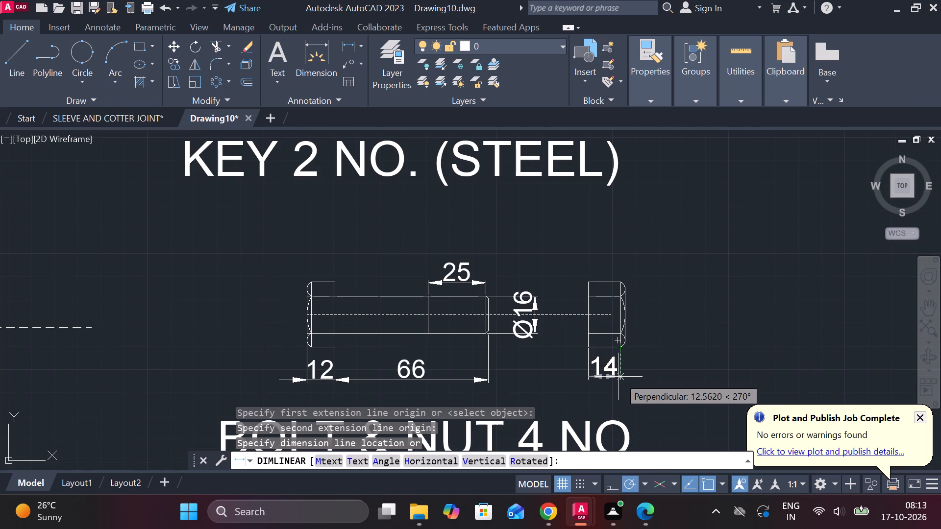
left_click(619, 377)
key("Escape")
Look over the labelled flange, key, bolt and nut drawings and the free space around them.
scroll(705, 371, "down", 2)
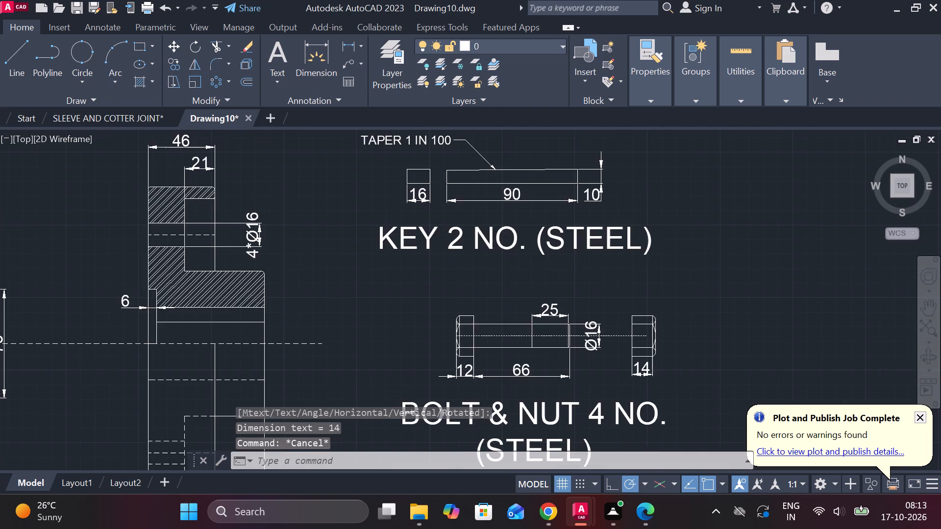
middle_click_drag(693, 371, 661, 297)
scroll(664, 294, "down", 1)
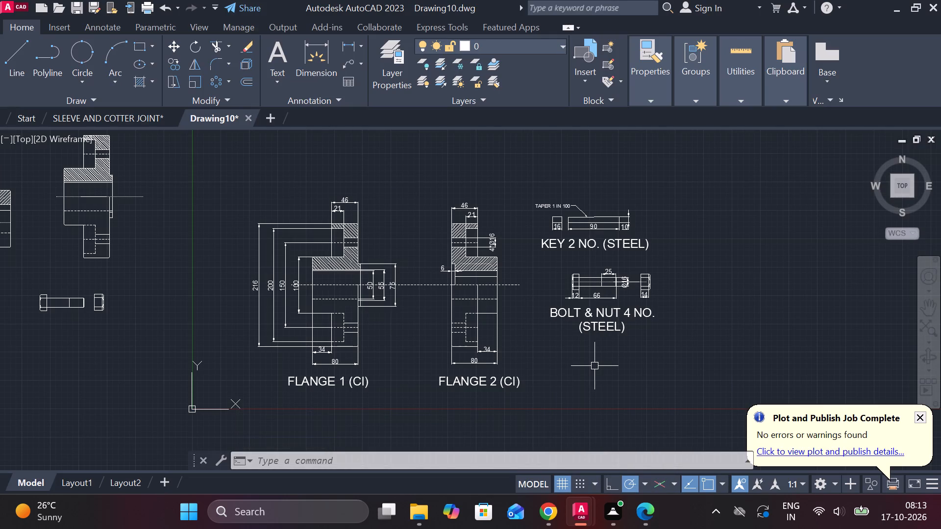
middle_click_drag(541, 336, 576, 280)
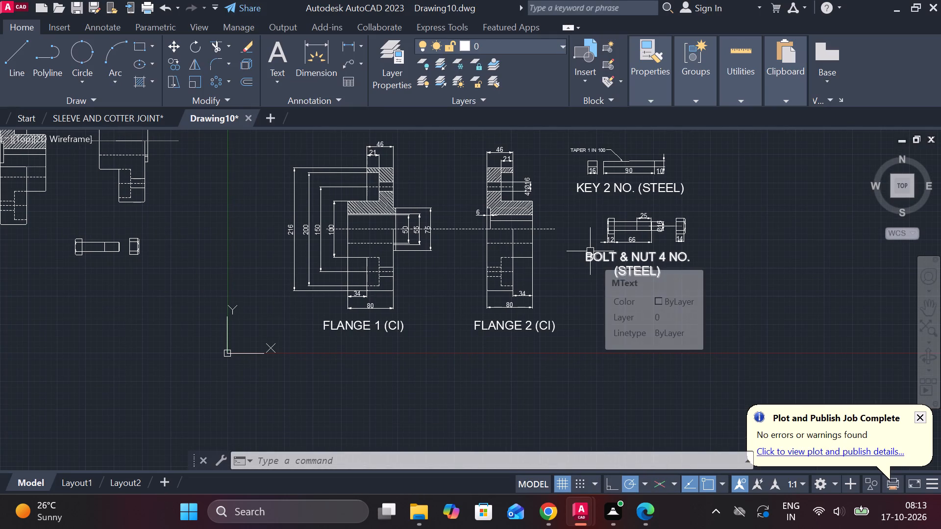
scroll(554, 359, "down", 1)
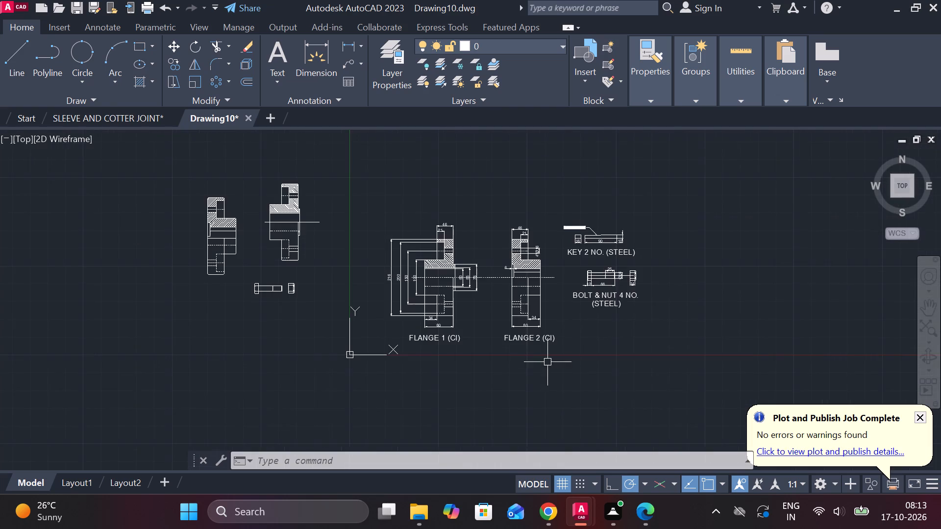
middle_click_drag(536, 366, 553, 246)
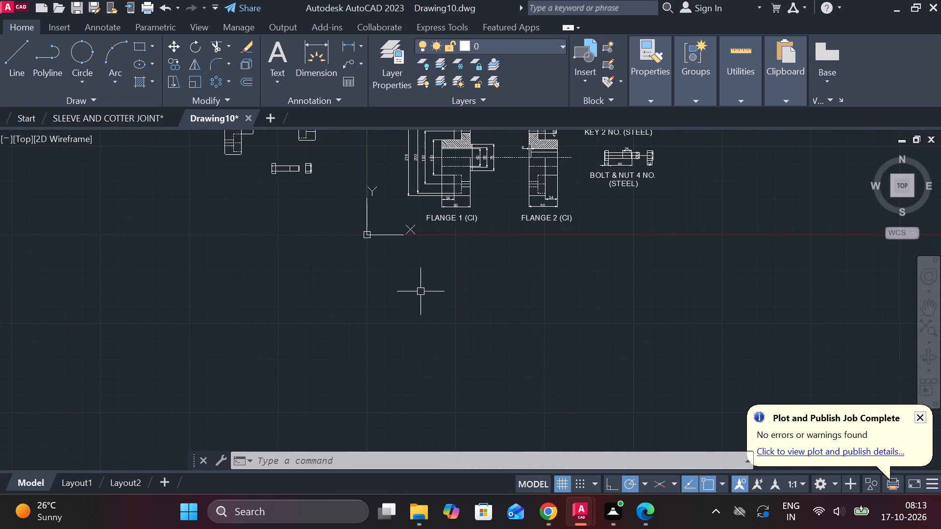
scroll(421, 291, "down", 1)
scroll(341, 252, "up", 1)
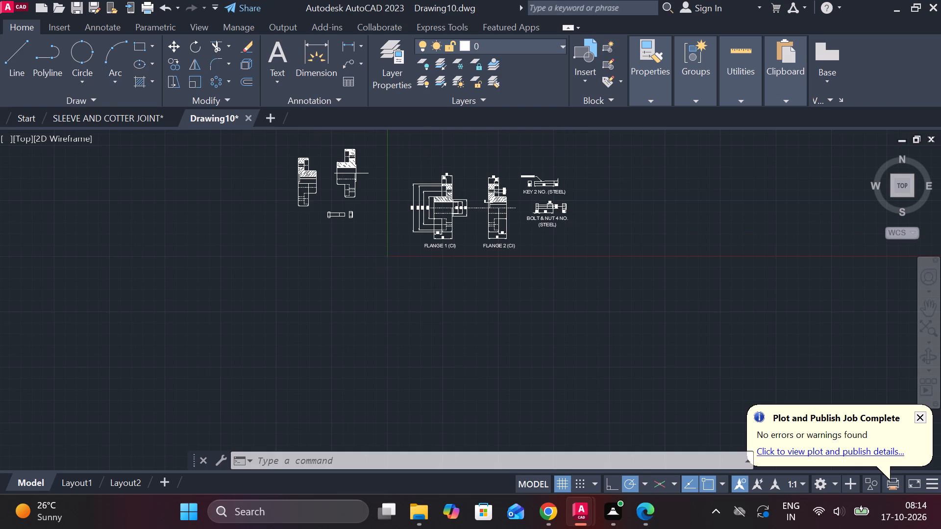
Move the undimensioned spigoted flange from the centre-line point on its spigot face to the lower outer corner of the other flange's recess.
middle_click_drag(350, 256, 390, 368)
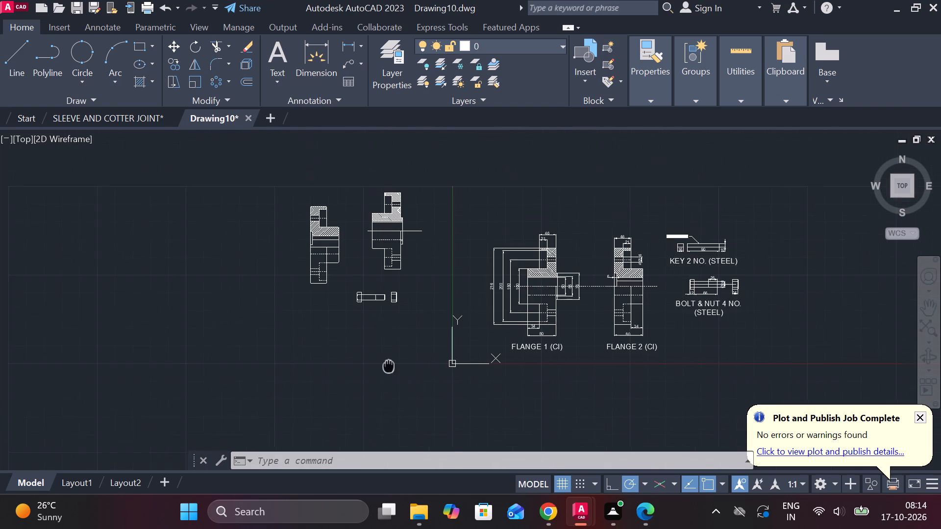
scroll(347, 273, "up", 2)
middle_click_drag(354, 272, 355, 317)
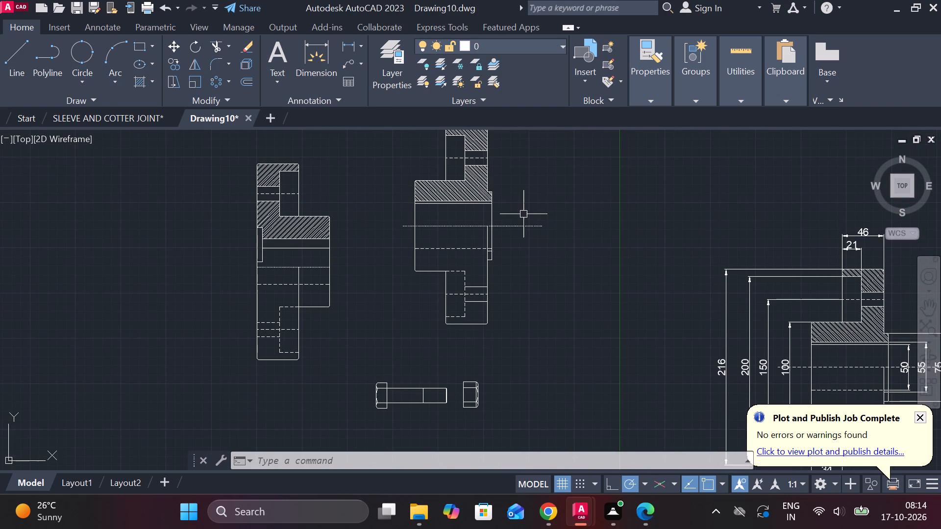
middle_click_drag(525, 214, 530, 266)
left_click_drag(381, 162, 392, 166)
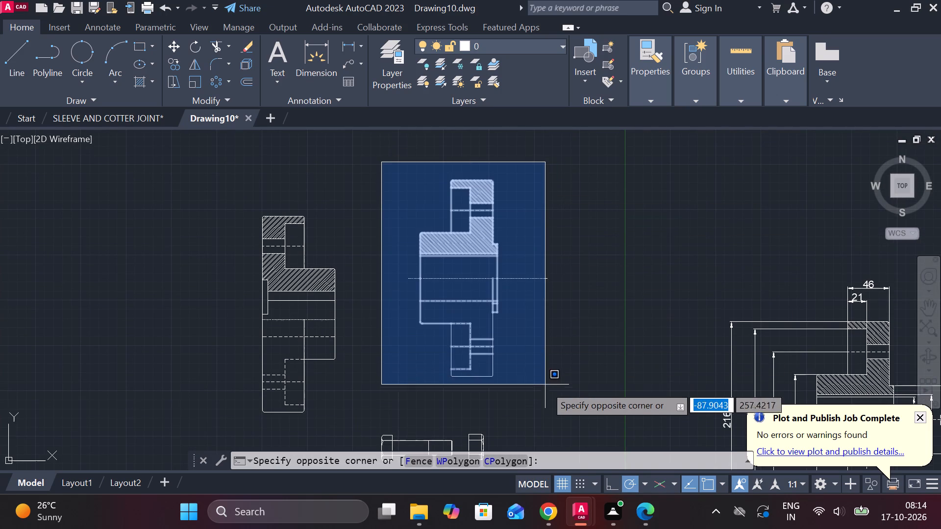
left_click(545, 398)
key("m")
key("Return")
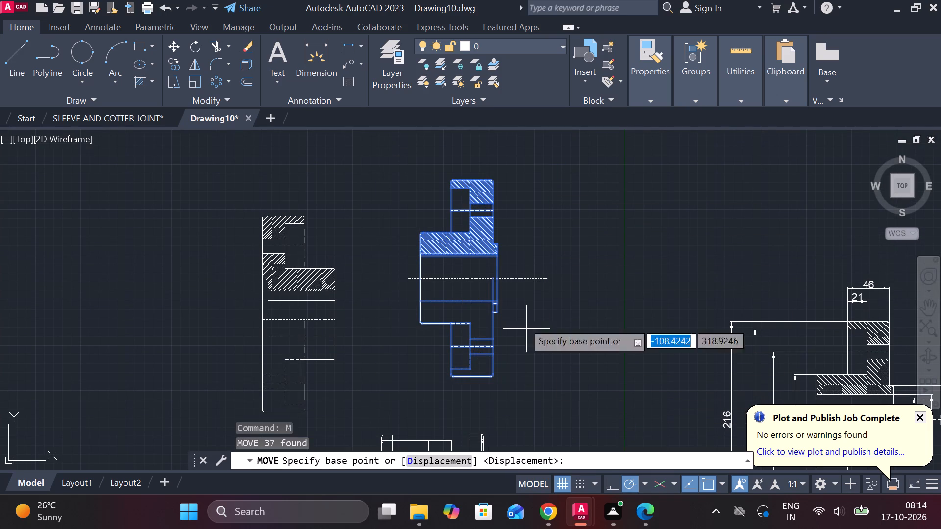
left_click(497, 283)
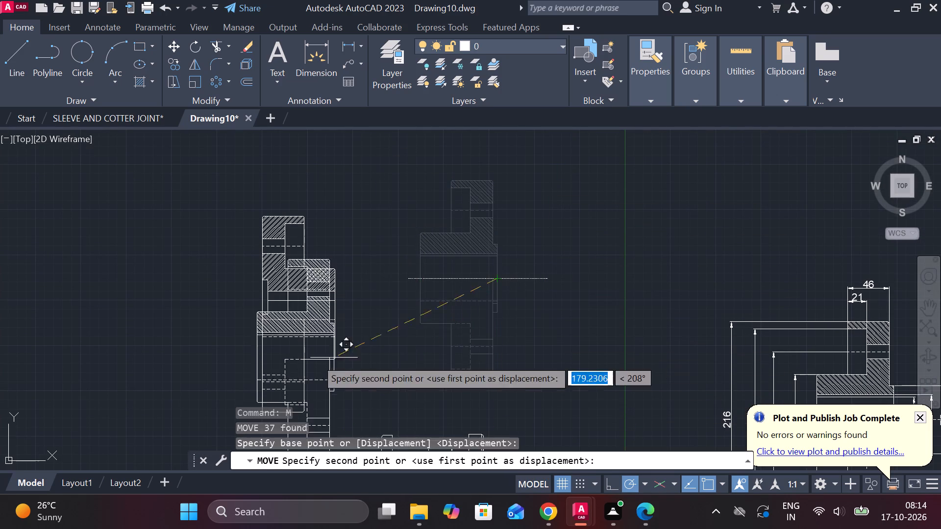
middle_click_drag(275, 342, 322, 309)
scroll(279, 342, "up", 1)
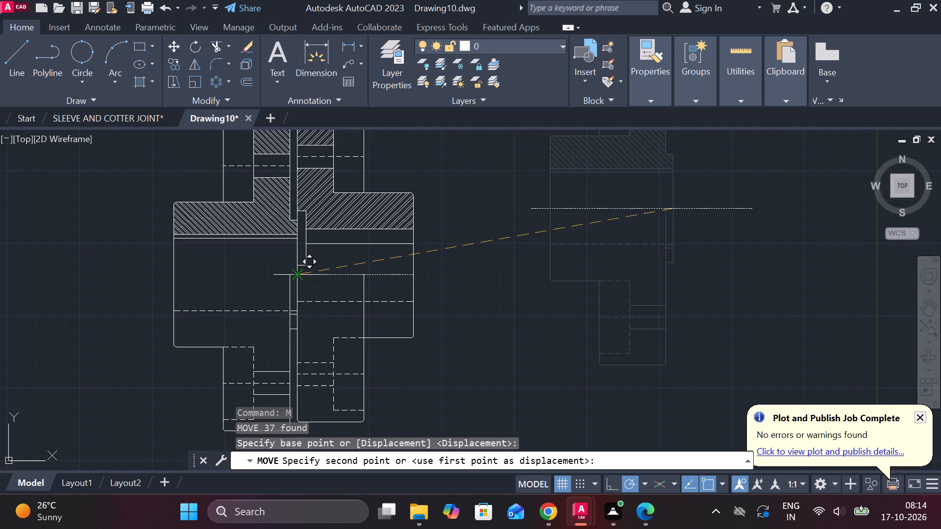
scroll(292, 272, "up", 2)
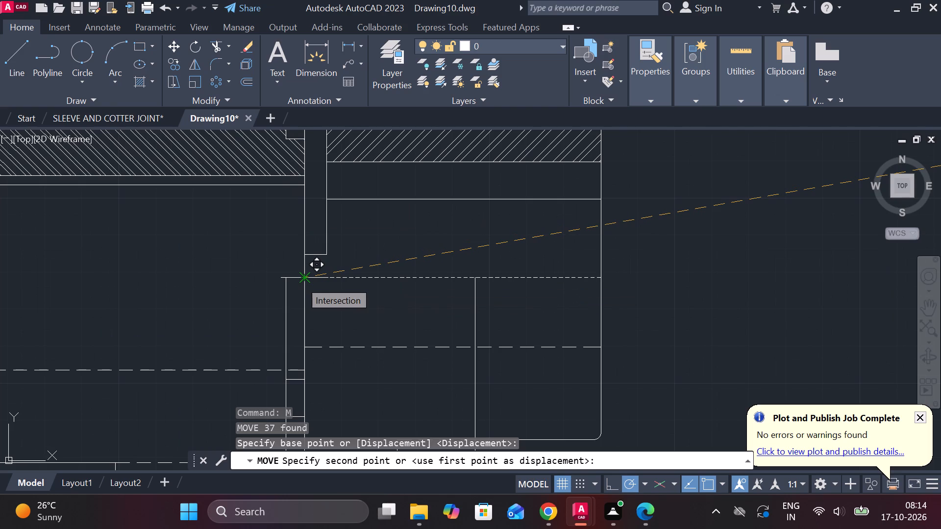
scroll(300, 281, "down", 2)
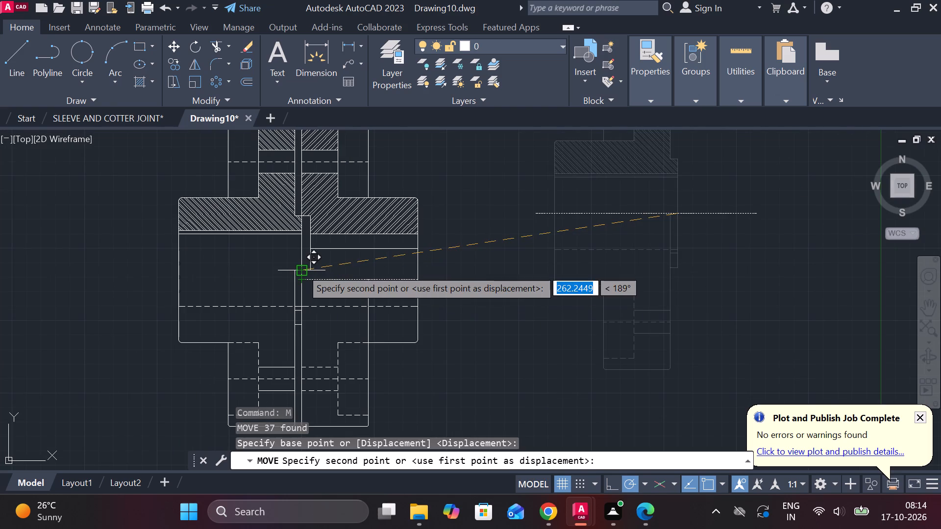
scroll(301, 268, "up", 2)
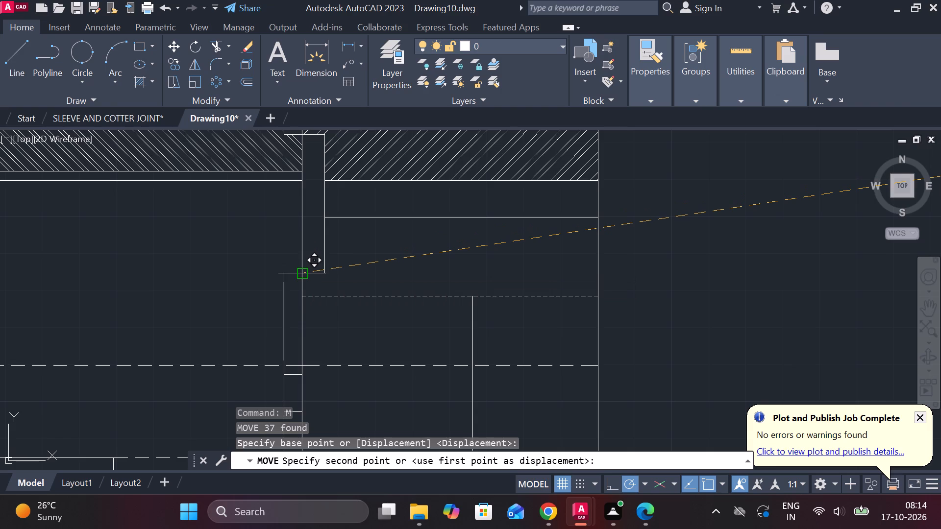
scroll(301, 270, "down", 2)
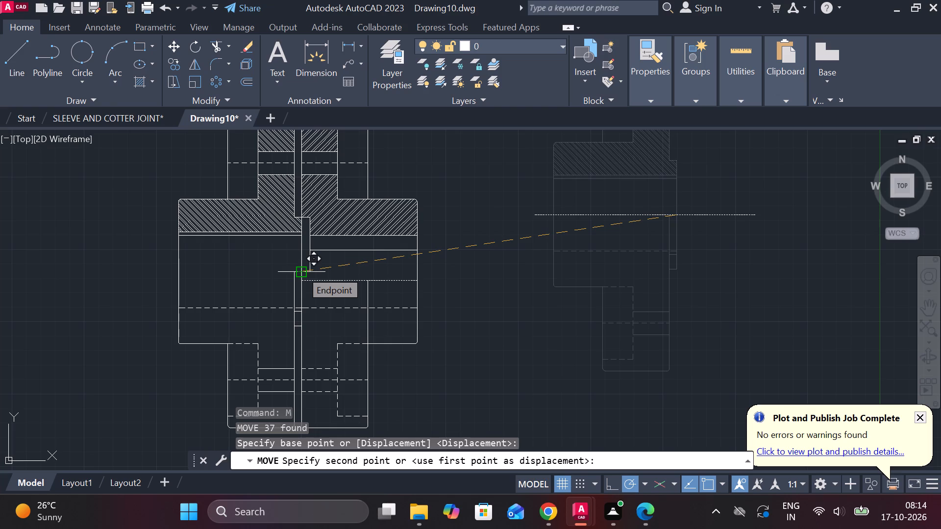
left_click(301, 270)
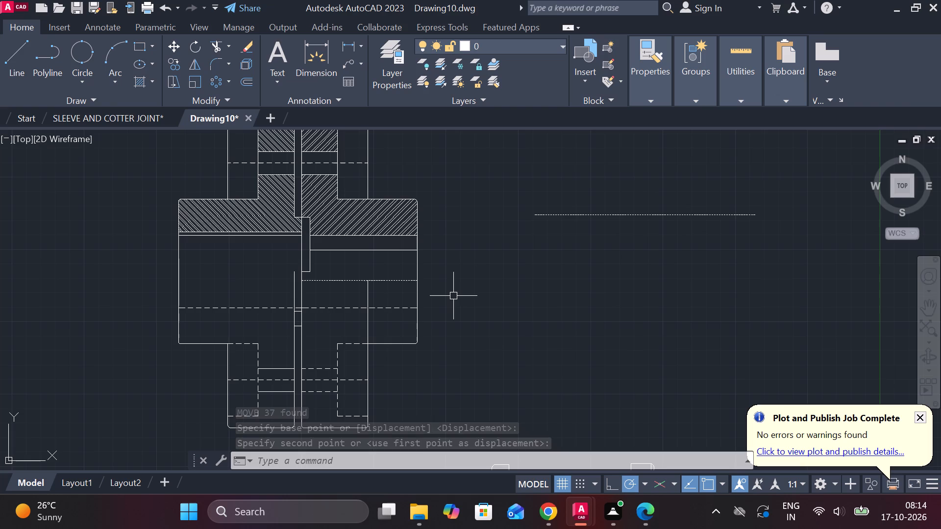
Copy the joined pair of undimensioned flanges about 297 units horizontally into the free space away from the bolt and dimensioned drawings.
scroll(314, 271, "up", 1)
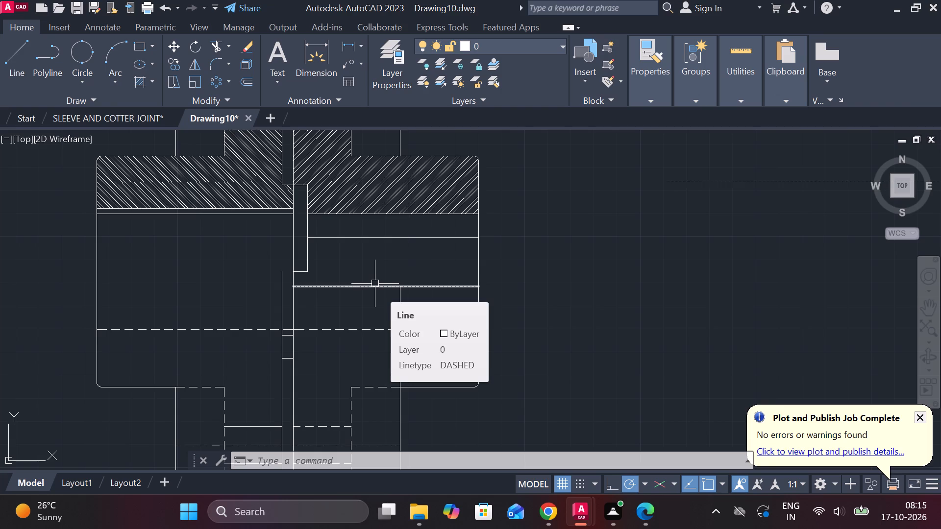
scroll(505, 232, "down", 3)
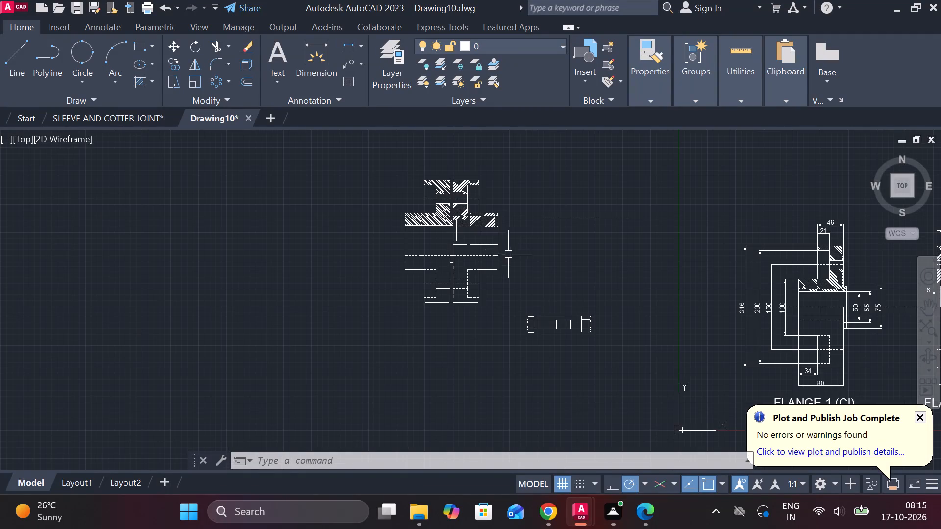
scroll(508, 254, "up", 2)
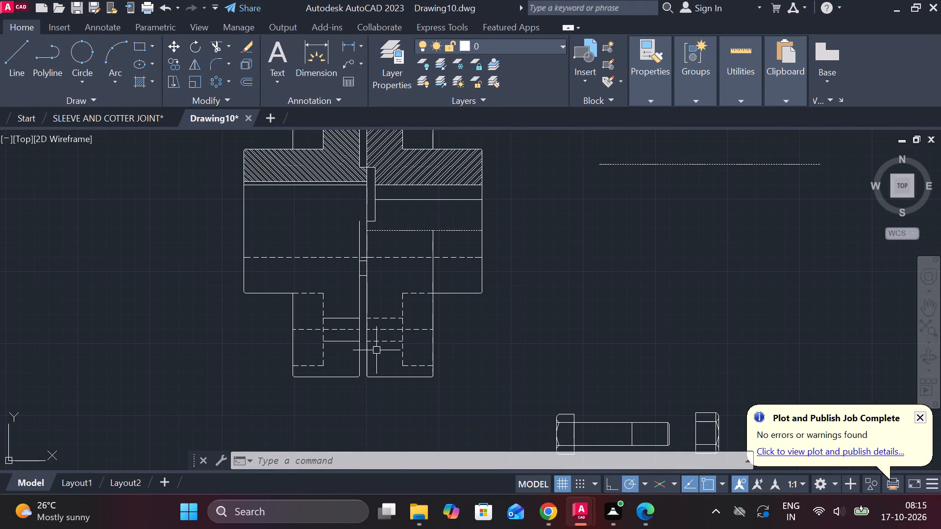
scroll(376, 350, "down", 2)
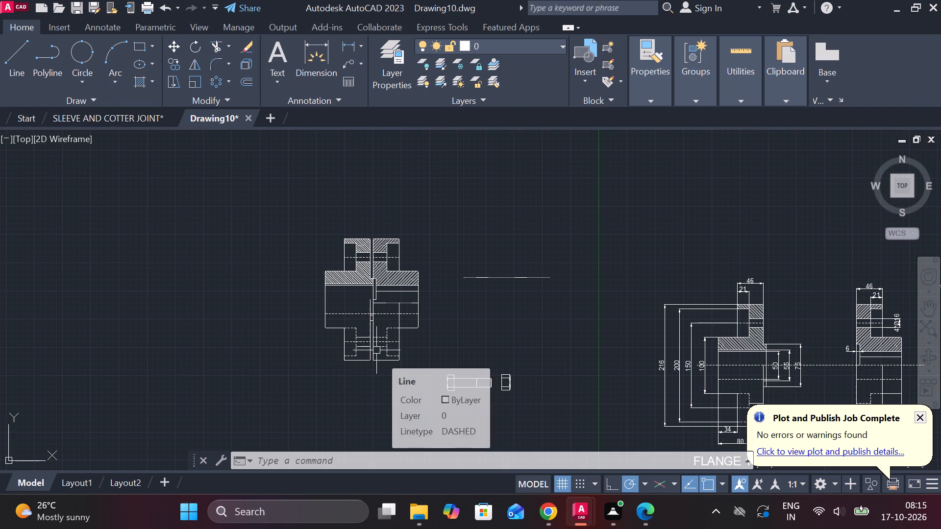
scroll(399, 349, "up", 1)
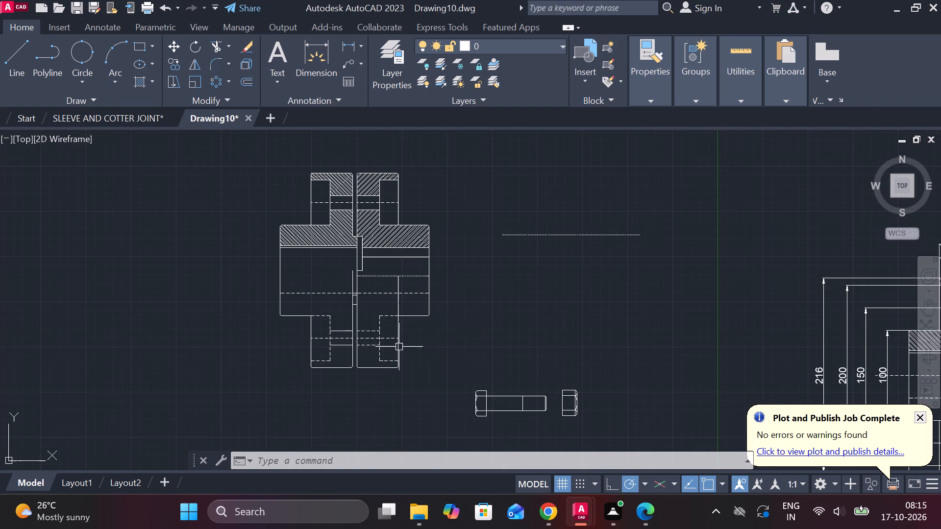
left_click(255, 141)
left_click(454, 394)
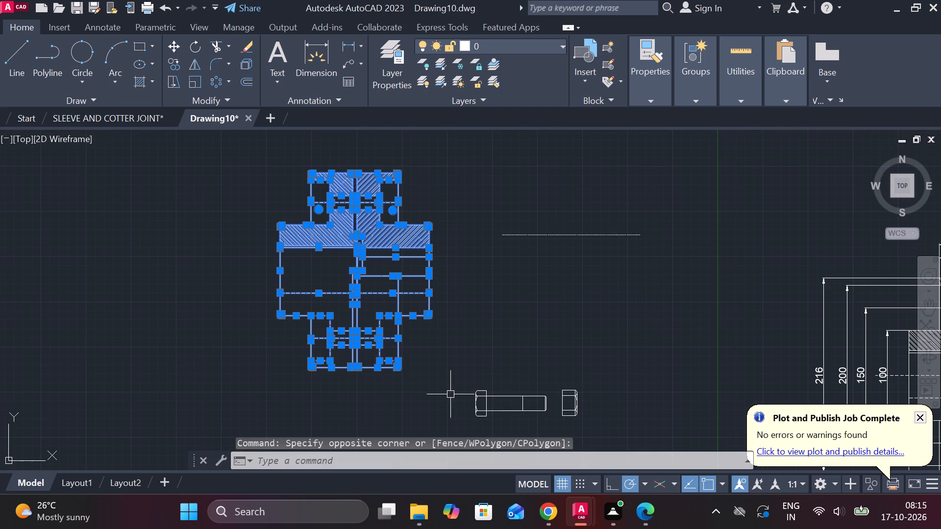
type("CO")
key("Return")
left_click(535, 356)
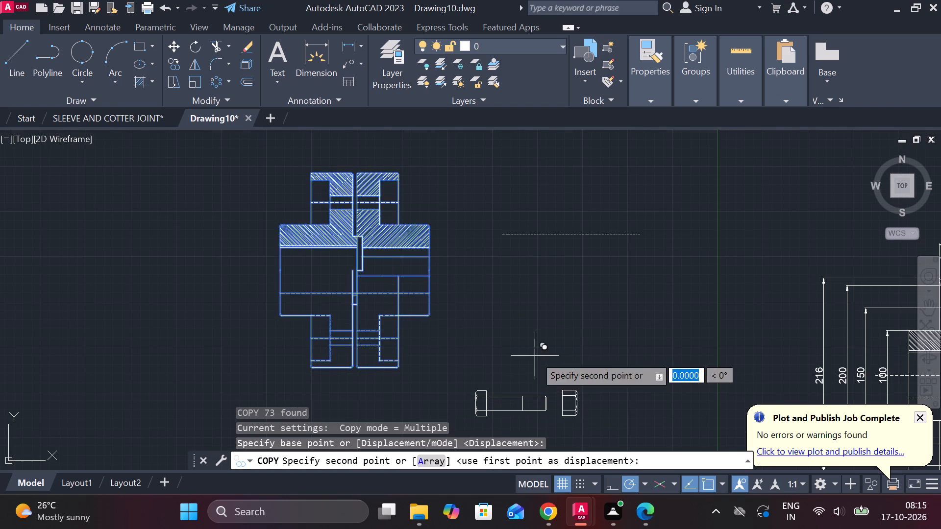
scroll(527, 358, "down", 1)
left_click(364, 356)
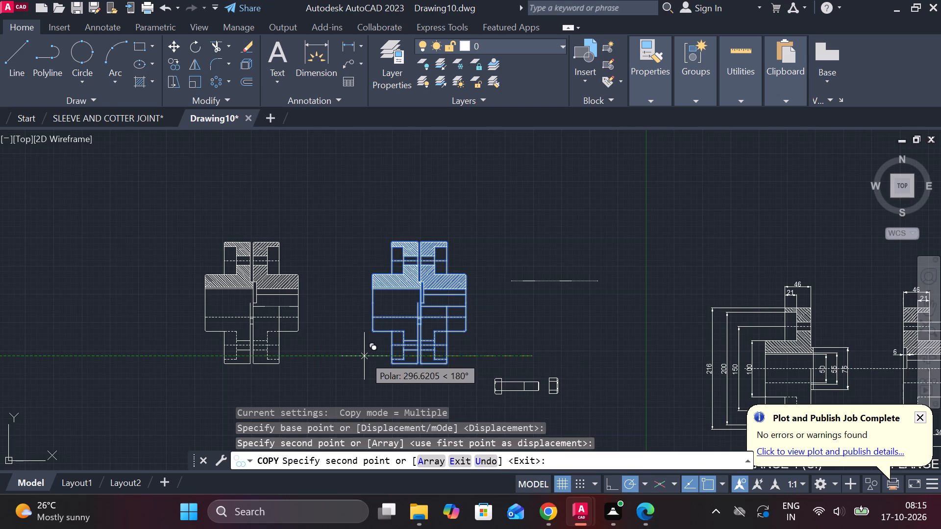
key("Escape")
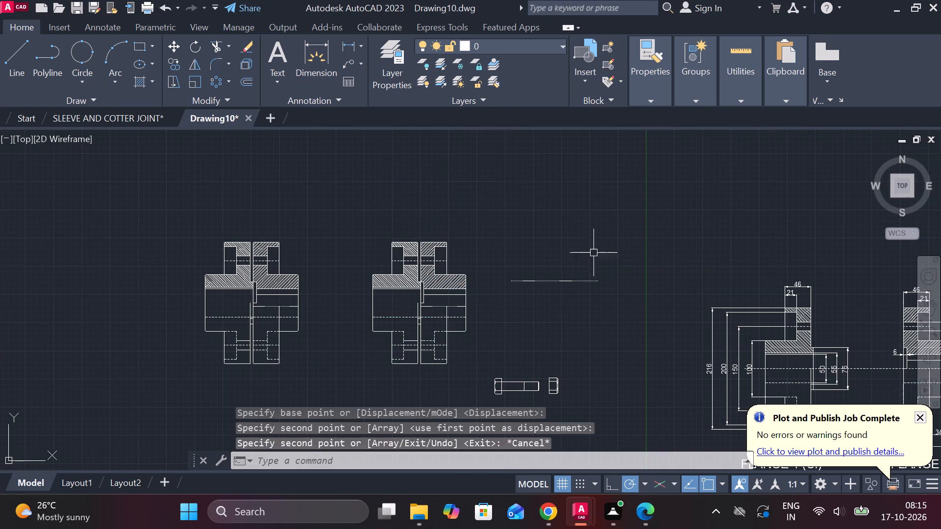
Erase the leftover dashed centre line standing alone beside the joined flanges, above the undimensioned bolt and nut.
scroll(465, 285, "up", 3)
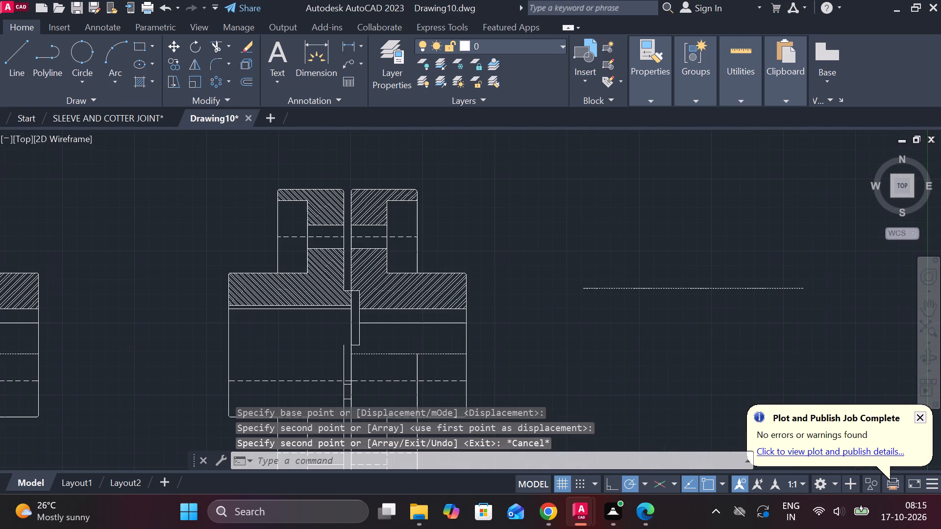
scroll(465, 261, "down", 1)
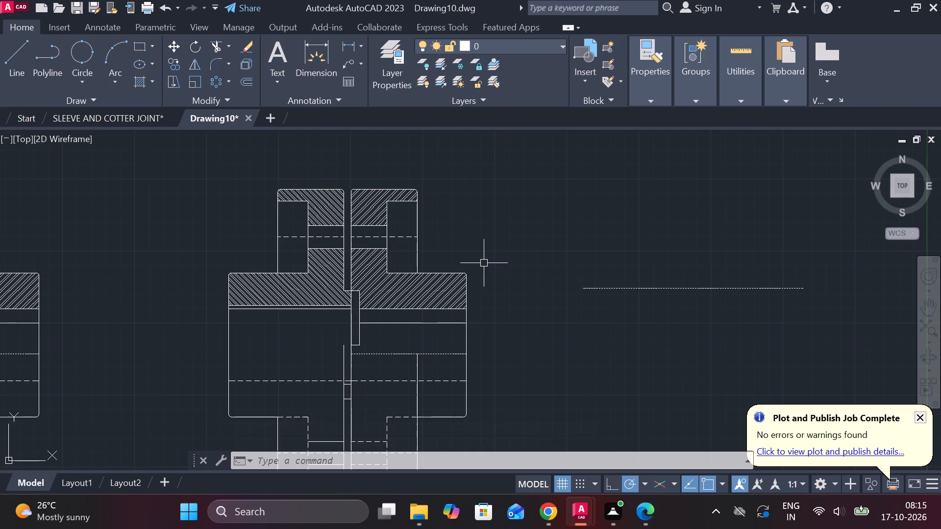
middle_click_drag(496, 339, 500, 280)
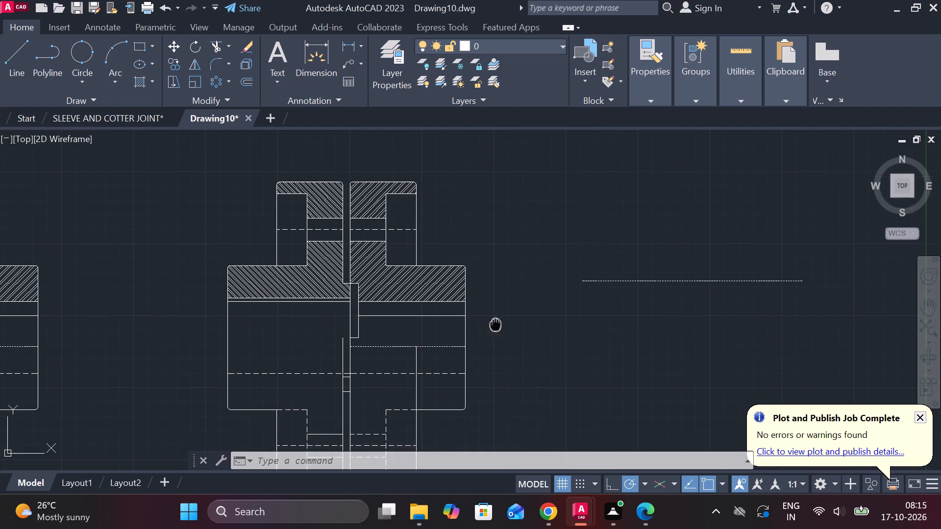
middle_click_drag(500, 280, 506, 256)
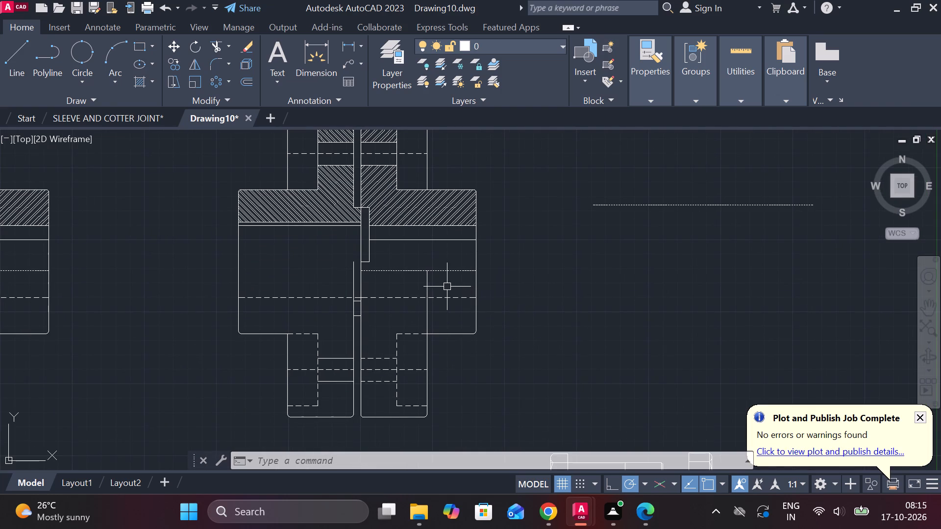
scroll(636, 212, "down", 1)
left_click(603, 176)
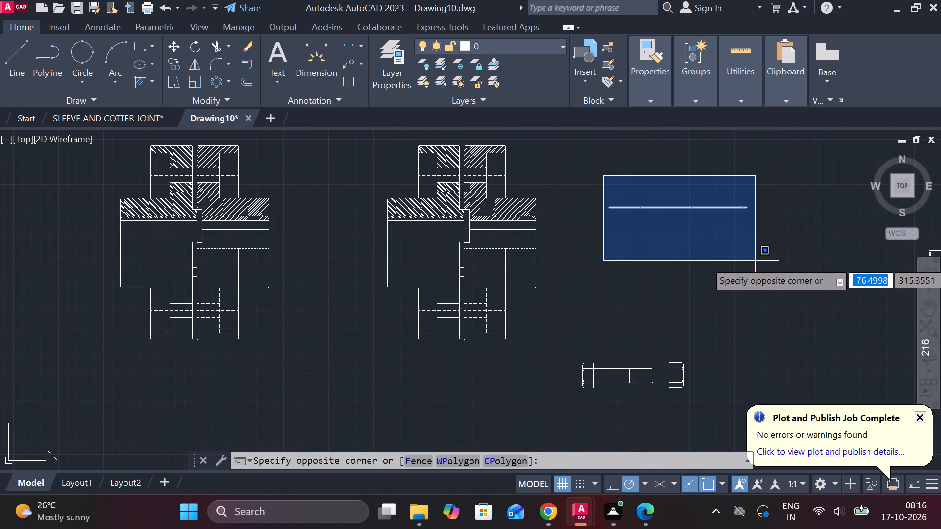
left_click(755, 261)
type("E")
key("space")
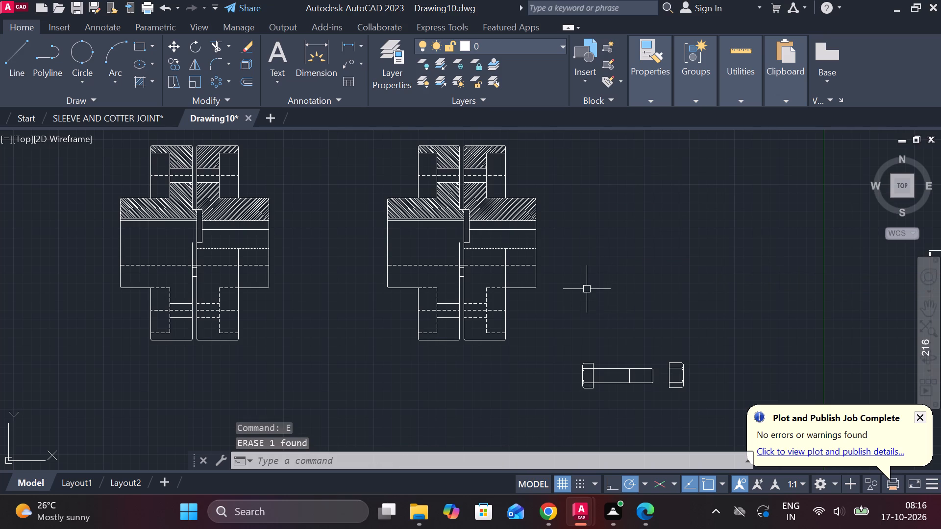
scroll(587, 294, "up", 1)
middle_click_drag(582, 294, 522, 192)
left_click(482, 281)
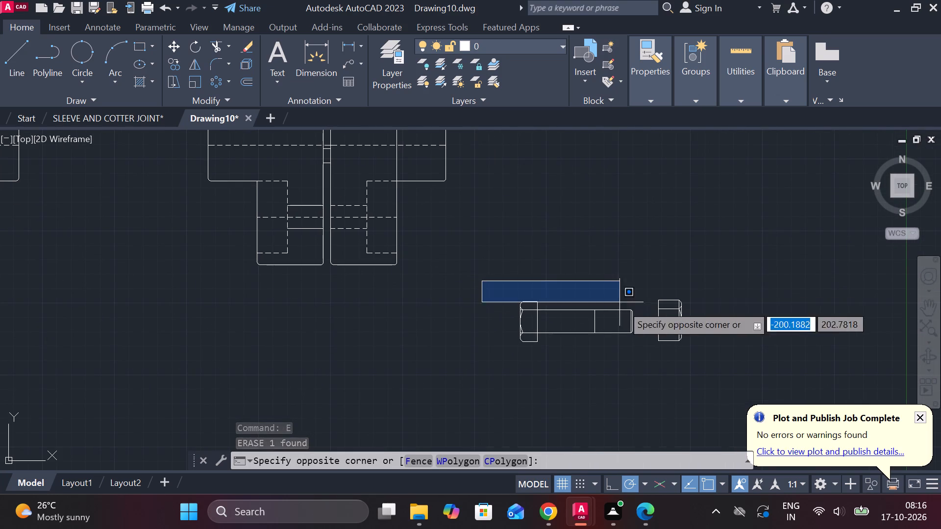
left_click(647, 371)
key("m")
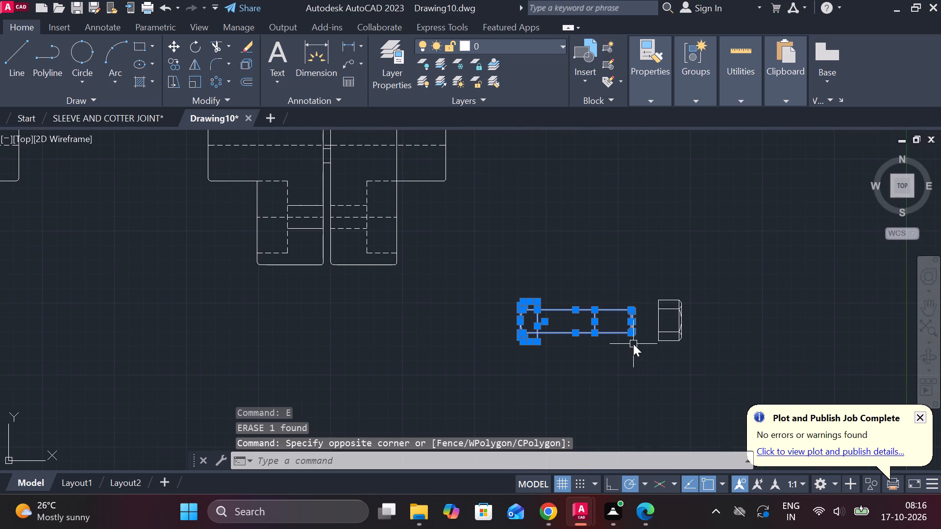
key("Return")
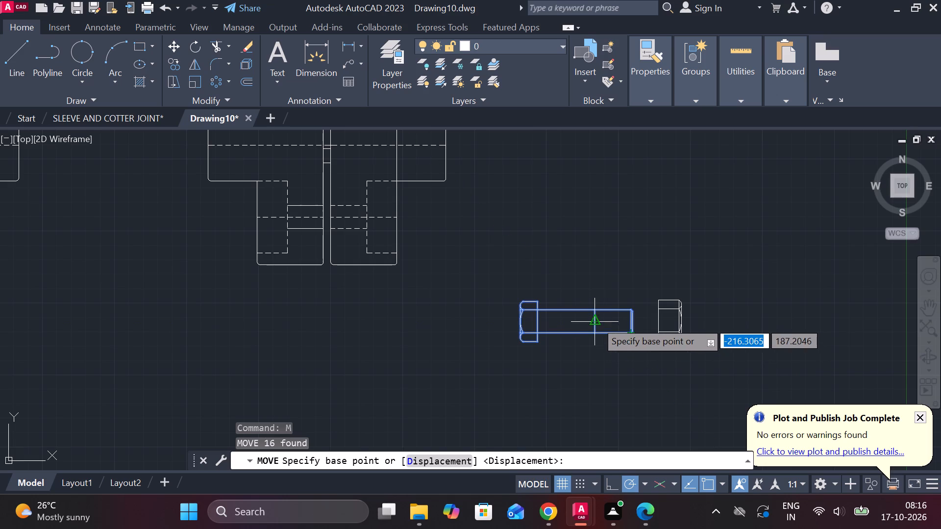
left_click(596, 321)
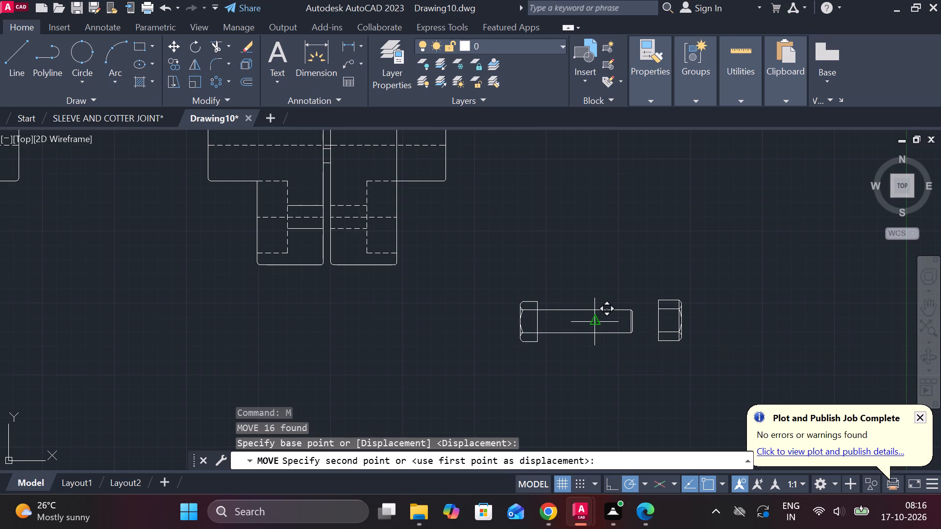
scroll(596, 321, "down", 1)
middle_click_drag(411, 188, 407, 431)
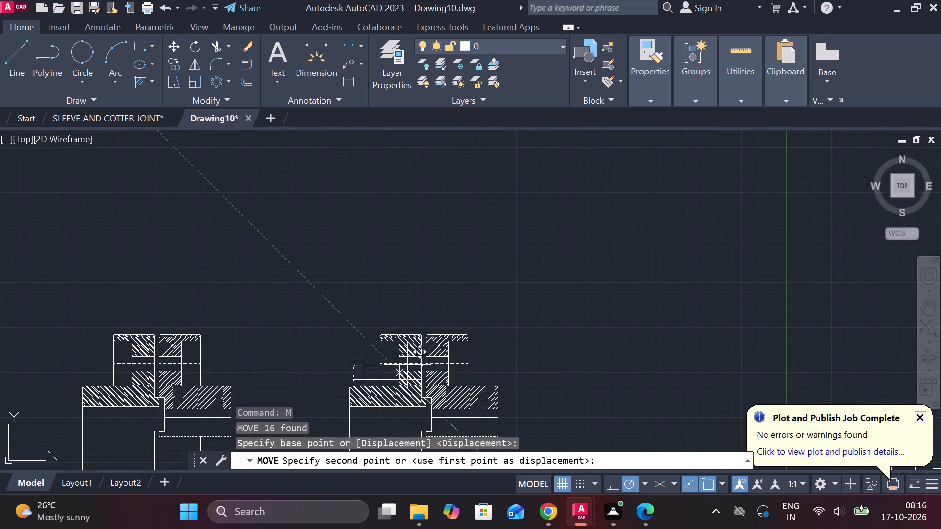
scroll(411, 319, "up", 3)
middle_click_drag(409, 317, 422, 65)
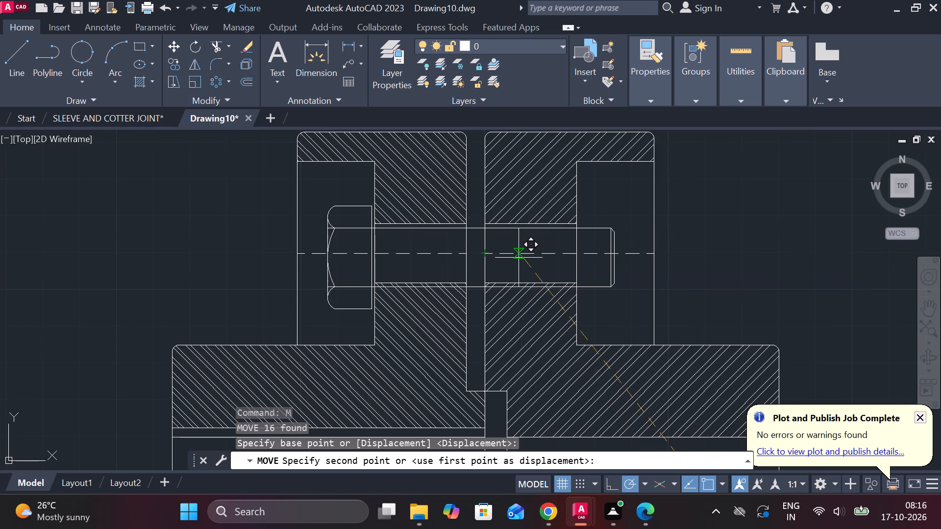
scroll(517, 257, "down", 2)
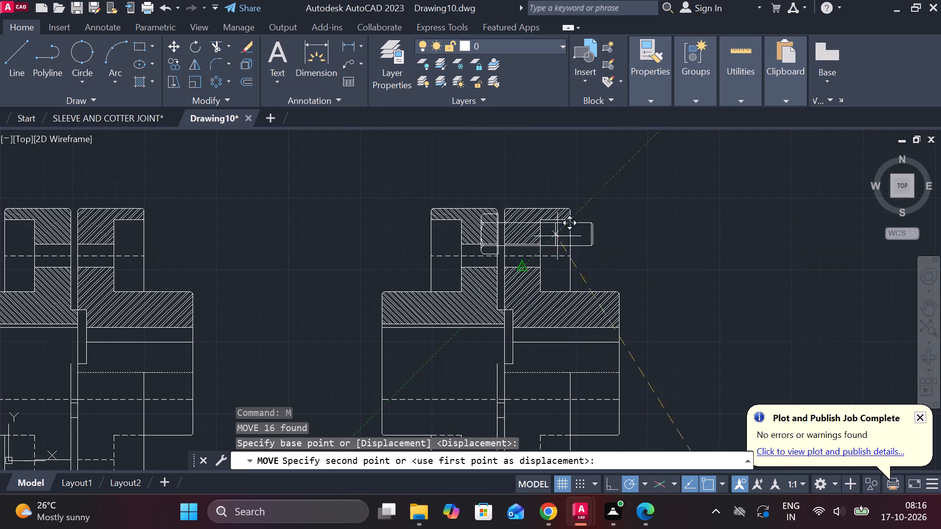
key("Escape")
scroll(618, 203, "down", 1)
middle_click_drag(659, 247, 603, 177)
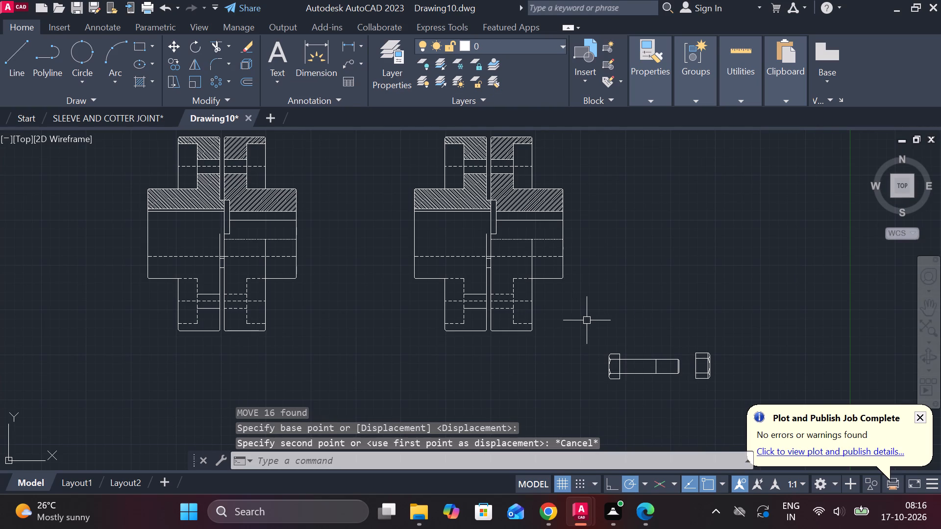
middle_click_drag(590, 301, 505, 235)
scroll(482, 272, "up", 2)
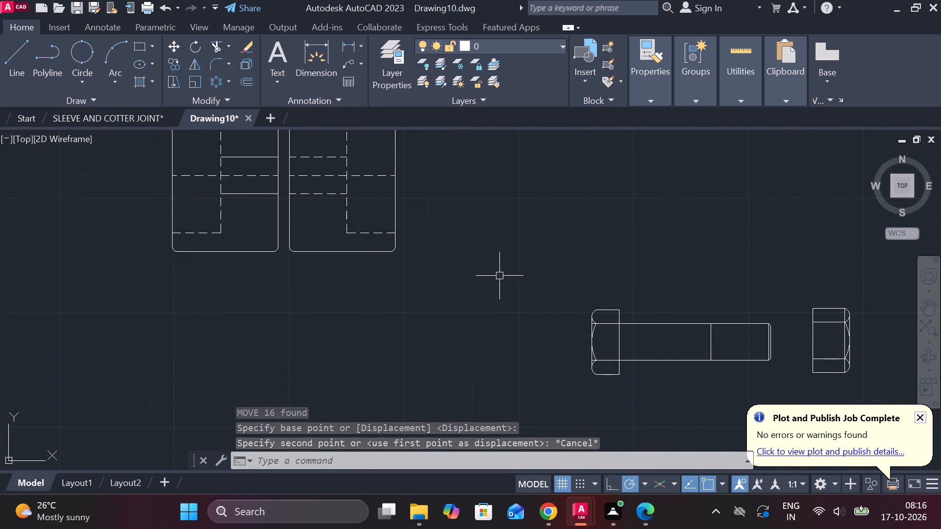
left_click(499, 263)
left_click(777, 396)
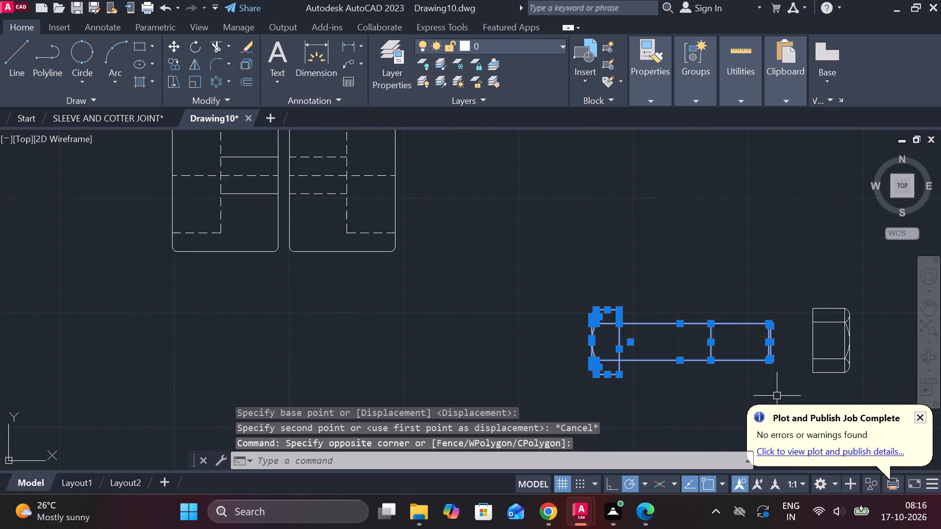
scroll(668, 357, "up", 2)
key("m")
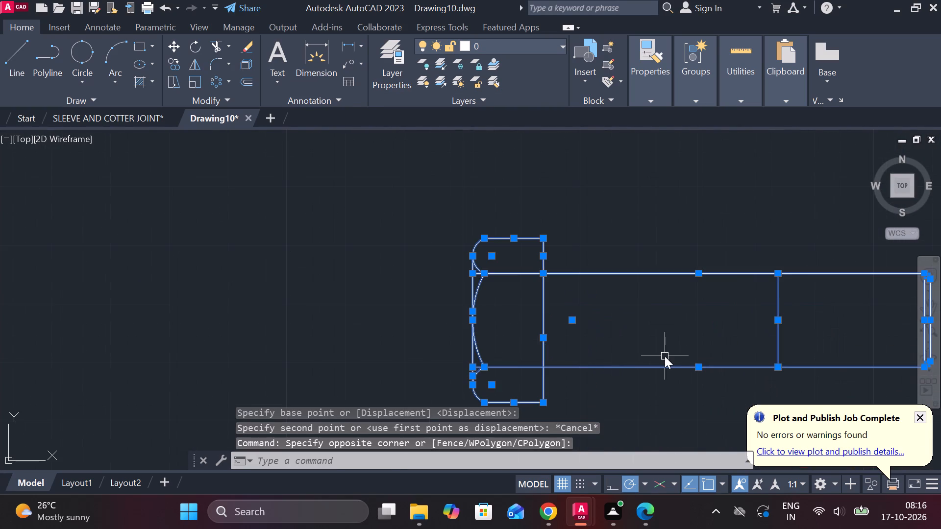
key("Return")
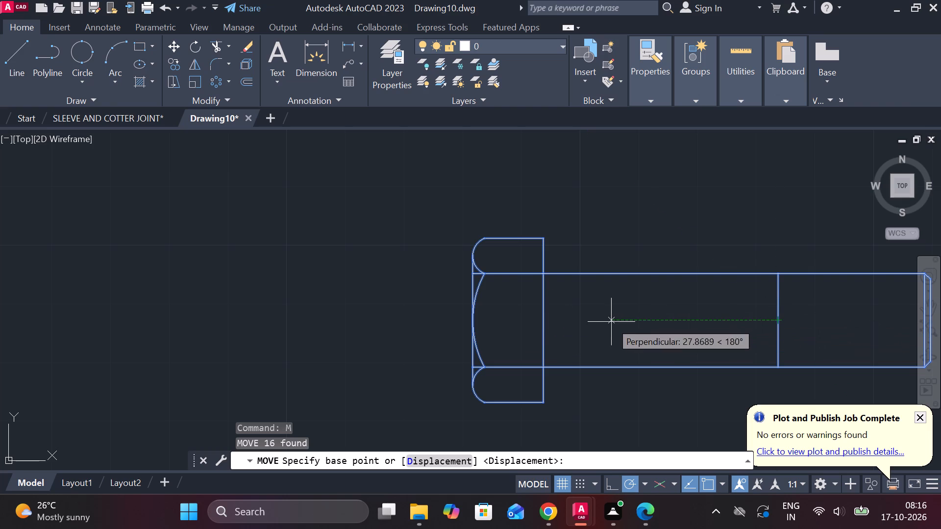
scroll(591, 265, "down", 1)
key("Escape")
Draw a horizontal centre line through the undimensioned bolt, from the middle of its head's outer face to just past the shank's threaded end.
middle_click_drag(607, 264, 456, 241)
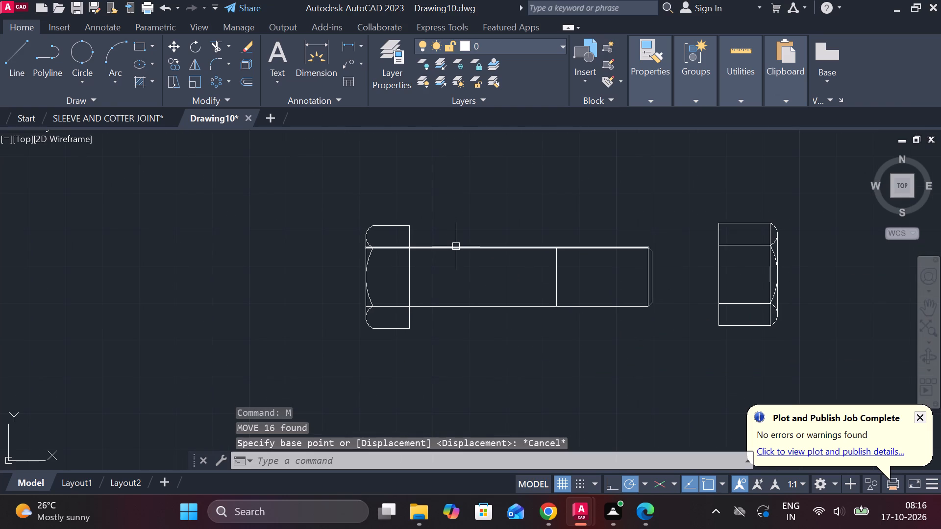
key("l")
key("Return")
left_click(370, 278)
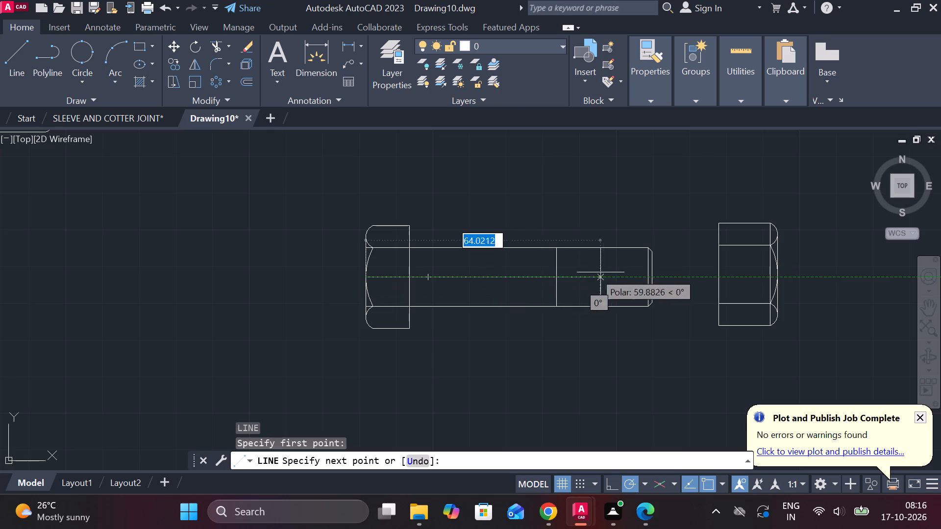
left_click(666, 272)
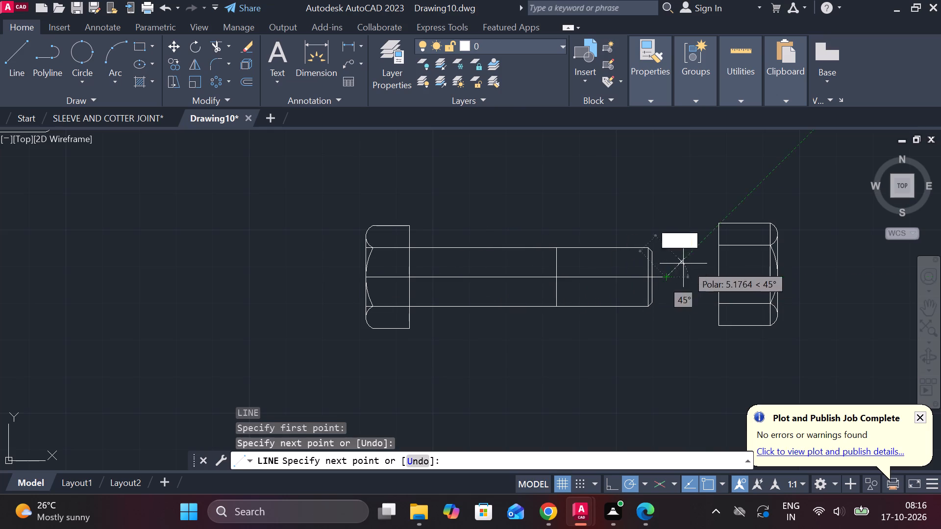
key("Escape")
Set the linetype of the bolt's new centre line to DASHED.
left_click(627, 279)
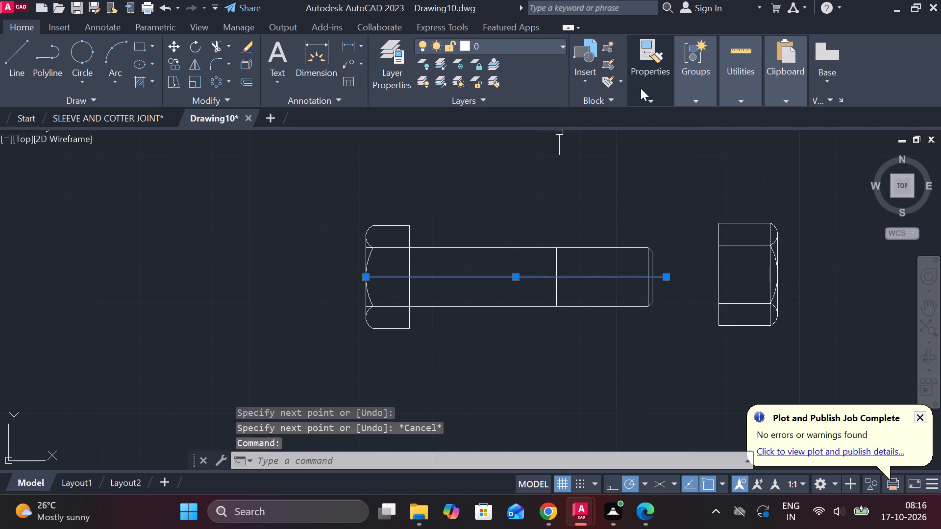
left_click(642, 97)
left_click(792, 156)
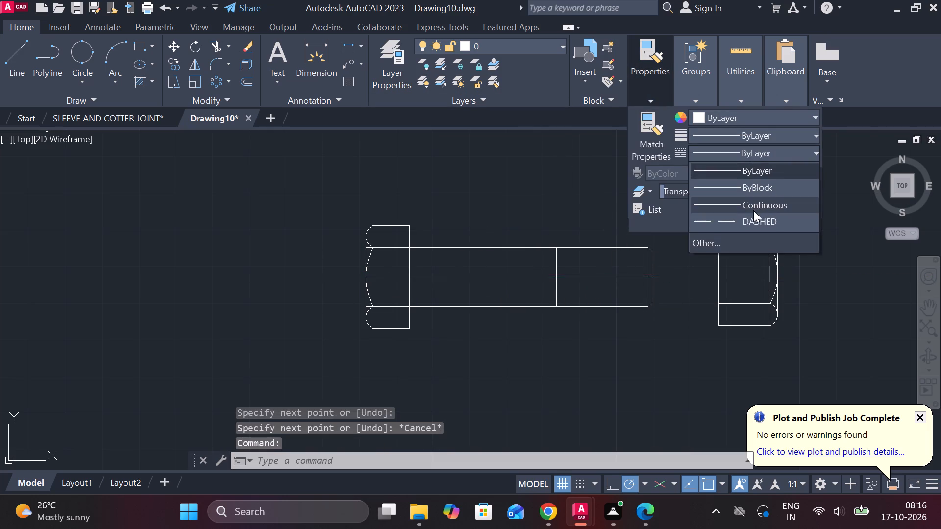
left_click(748, 221)
key("Escape")
Move the bolt and its centre line from the head's underside centre to the upper hole's centre on the non-spigoted side's recess face in the nearer flange pair.
left_click(308, 196)
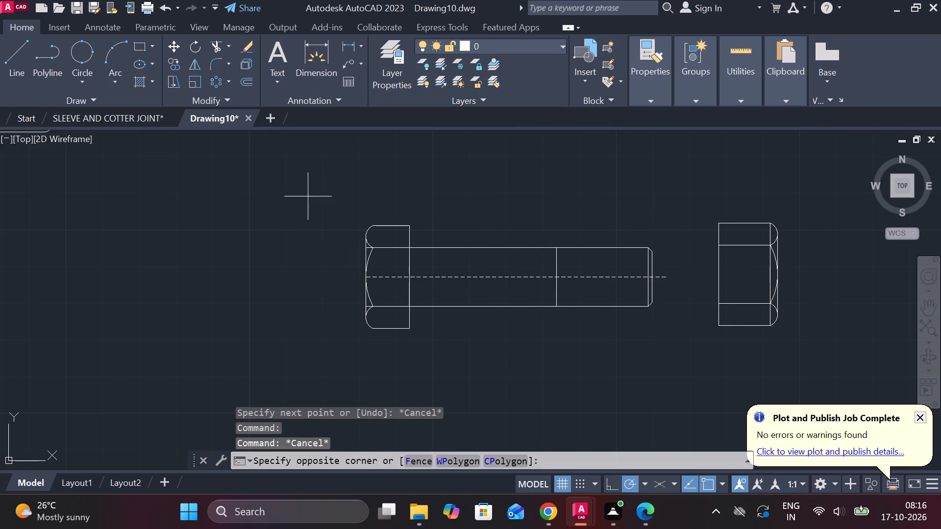
left_click(683, 361)
key("m")
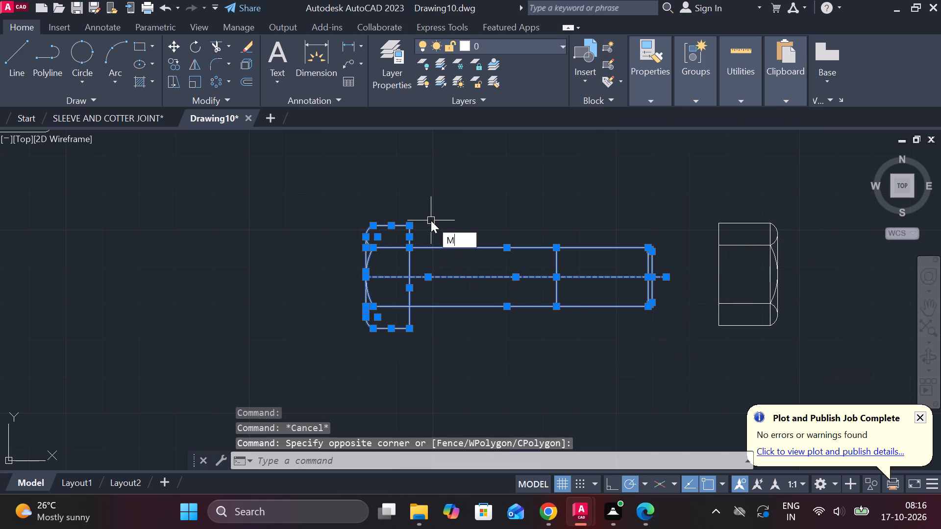
key("Return")
left_click(410, 278)
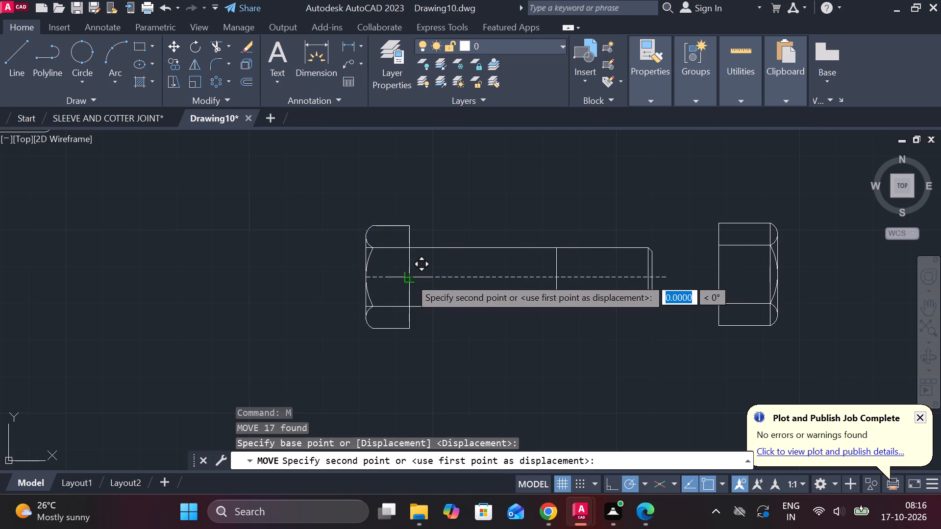
scroll(410, 273, "down", 2)
middle_click_drag(389, 240, 510, 359)
middle_click_drag(290, 171, 313, 286)
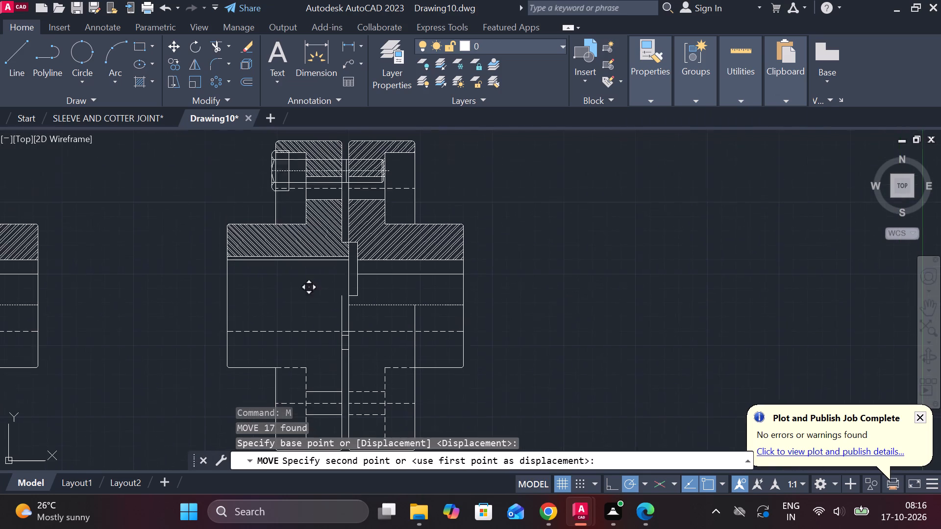
scroll(298, 178, "up", 3)
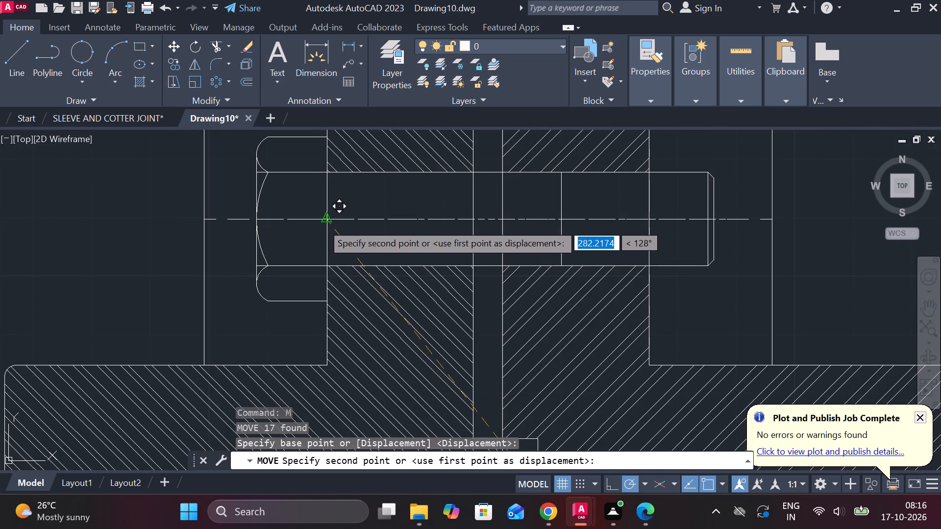
left_click(322, 223)
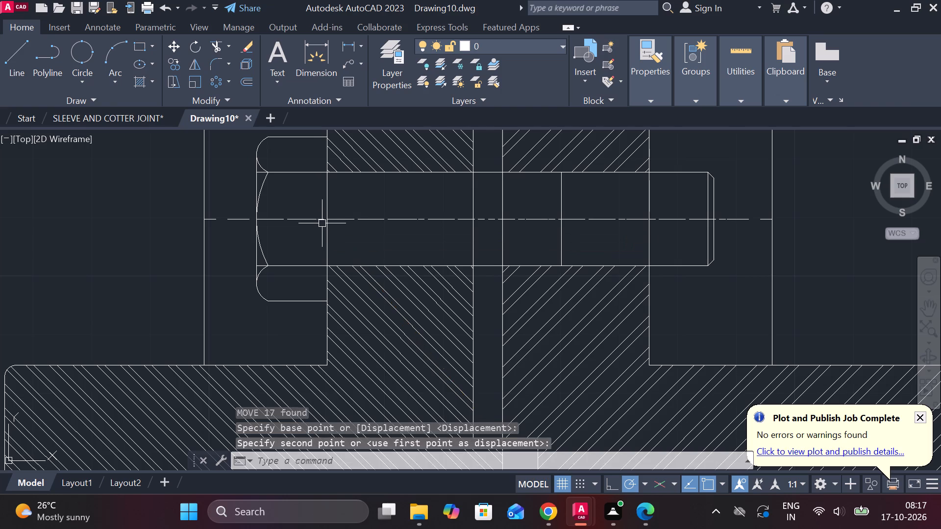
scroll(322, 223, "down", 2)
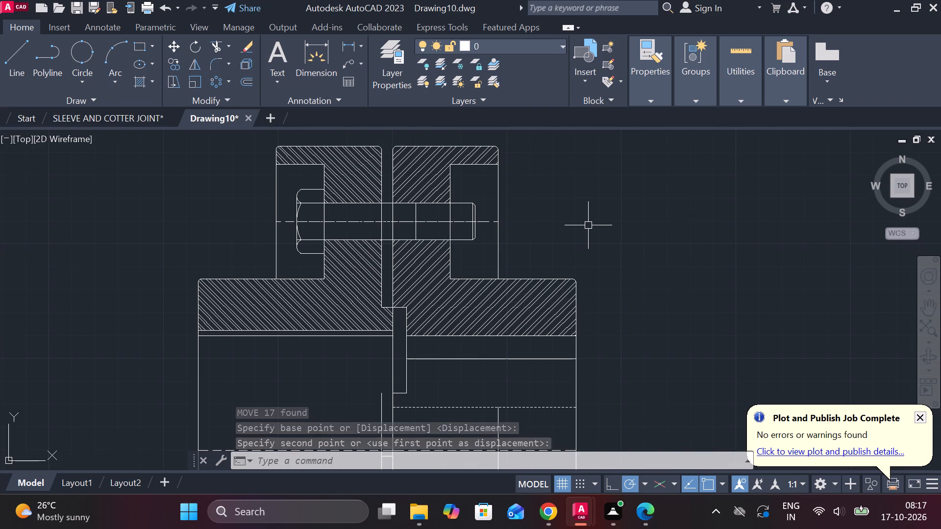
Move the separate nut onto the sectional coupling's bolt, placing its flat face's midpoint at the right flange's recess face on the bolt axis.
scroll(606, 232, "down", 1)
middle_click_drag(623, 240, 584, 177)
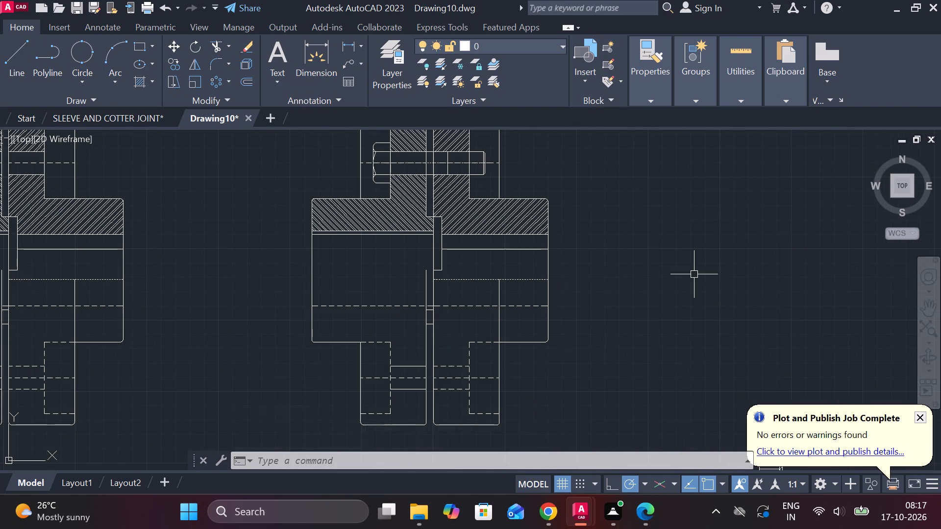
scroll(696, 277, "down", 1)
middle_click_drag(685, 278, 570, 186)
scroll(639, 298, "up", 2)
left_click_drag(549, 278, 564, 280)
left_click(696, 408)
key("m")
key("Return")
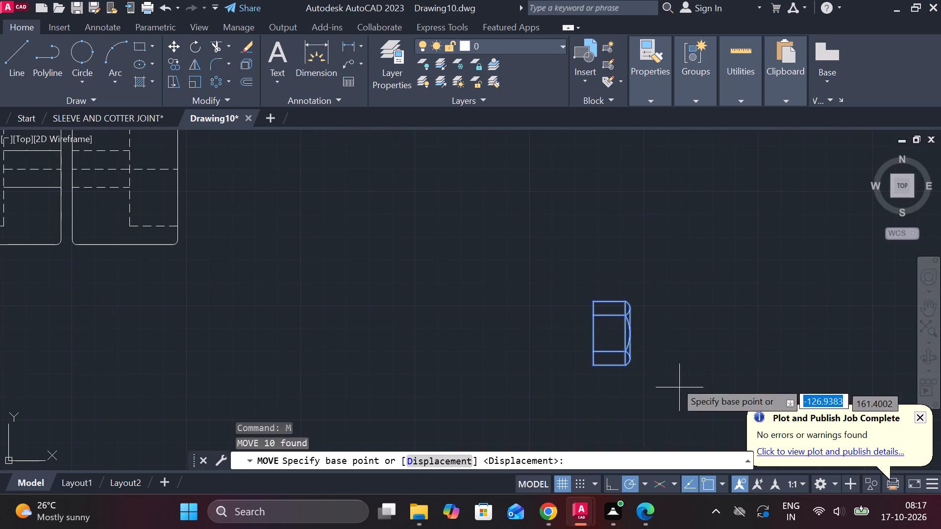
scroll(594, 334, "up", 3)
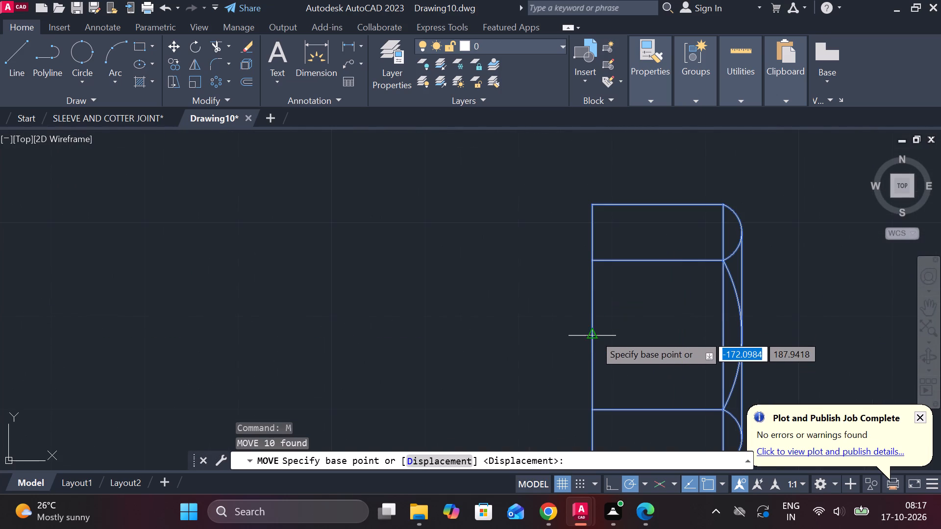
left_click(594, 335)
scroll(563, 311, "down", 3)
middle_click_drag(473, 279, 527, 367)
scroll(510, 285, "down", 1)
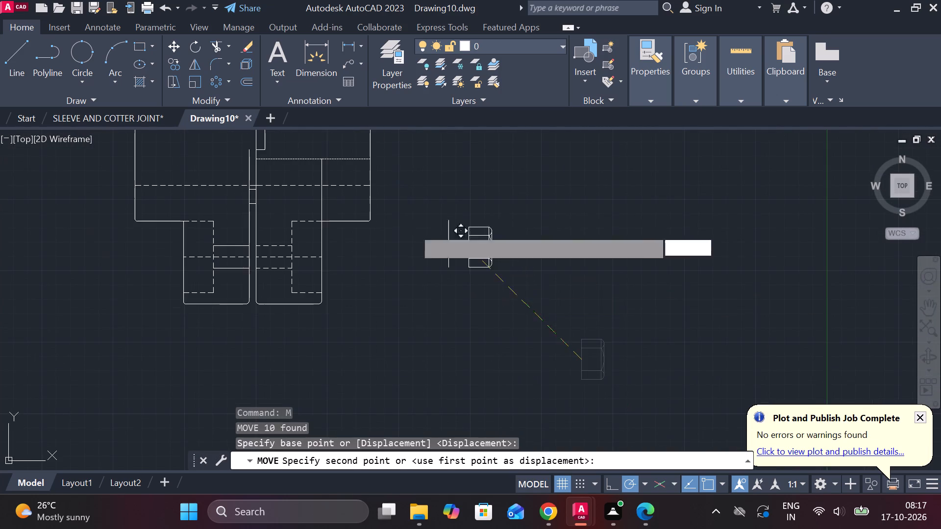
middle_click_drag(430, 240, 555, 385)
middle_click_drag(501, 176, 534, 260)
scroll(477, 265, "up", 4)
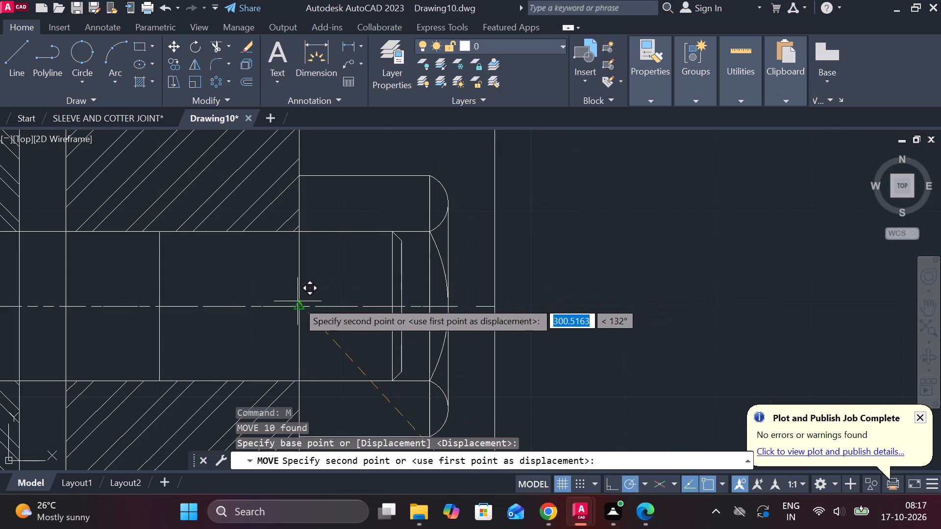
scroll(303, 301, "down", 1)
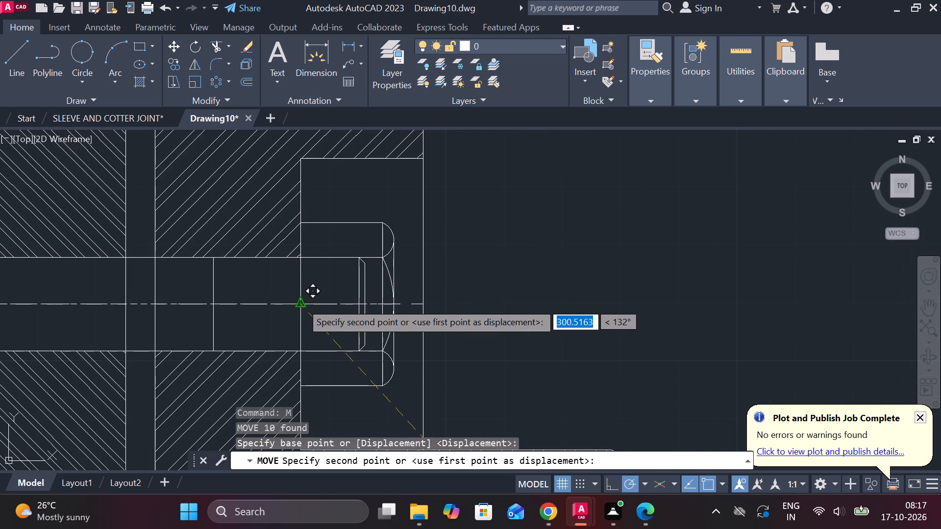
scroll(301, 302, "down", 1)
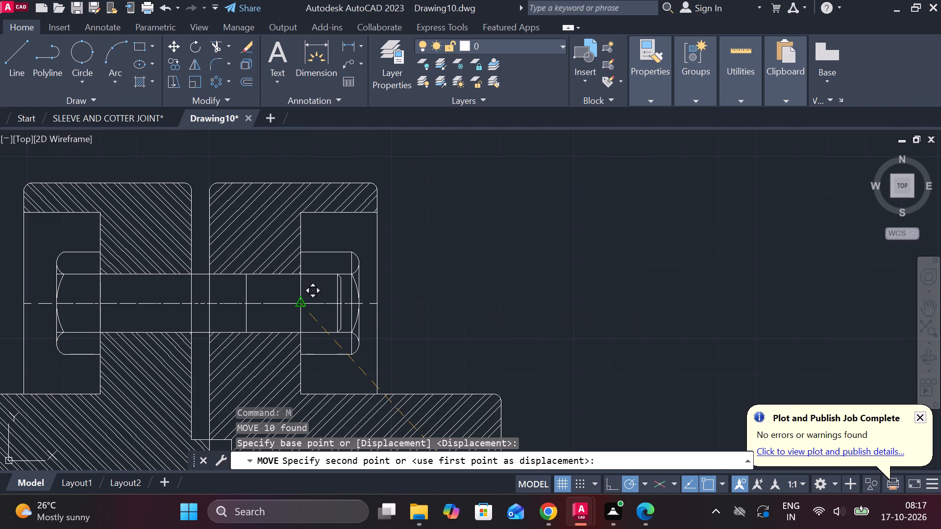
left_click(301, 302)
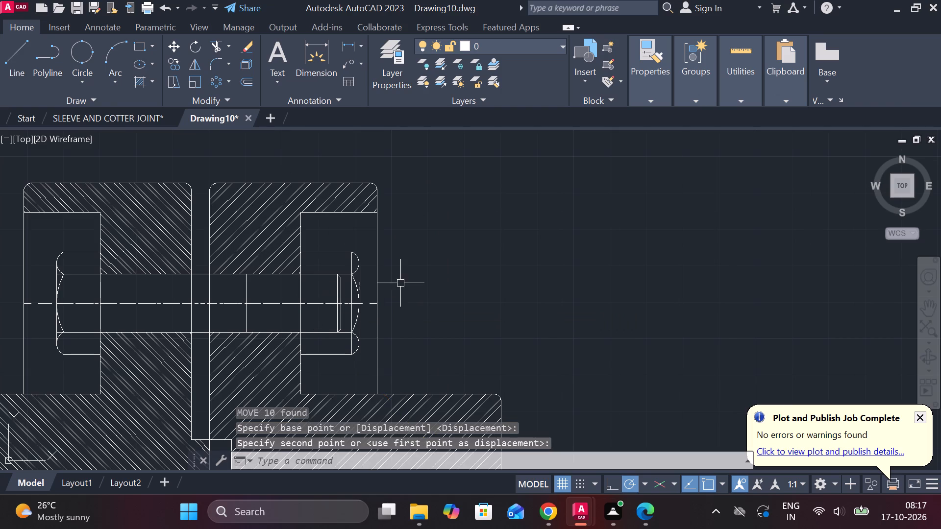
Examine the assembled bolt and nut, and the dimensioned bolt and nut part drawing for comparison.
scroll(402, 282, "down", 1)
middle_click_drag(419, 286, 446, 289)
middle_click_drag(457, 289, 477, 293)
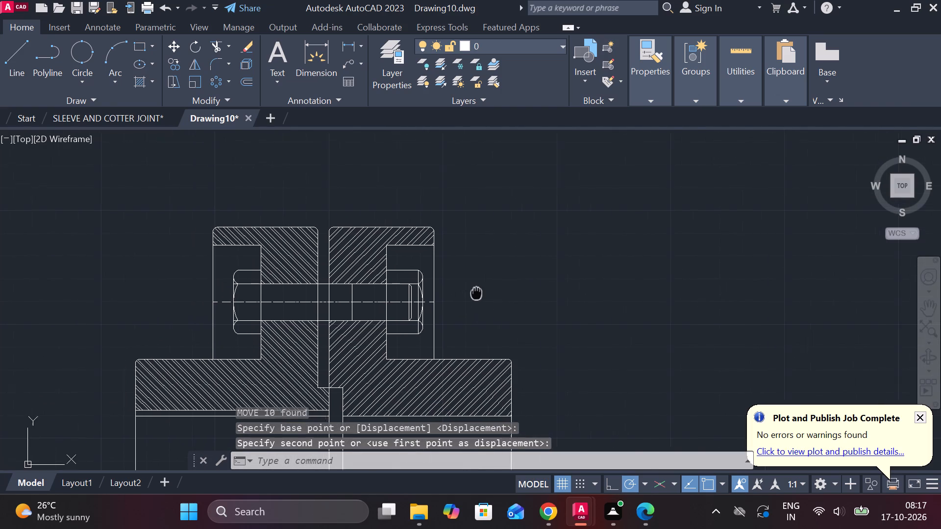
middle_click_drag(477, 293, 486, 294)
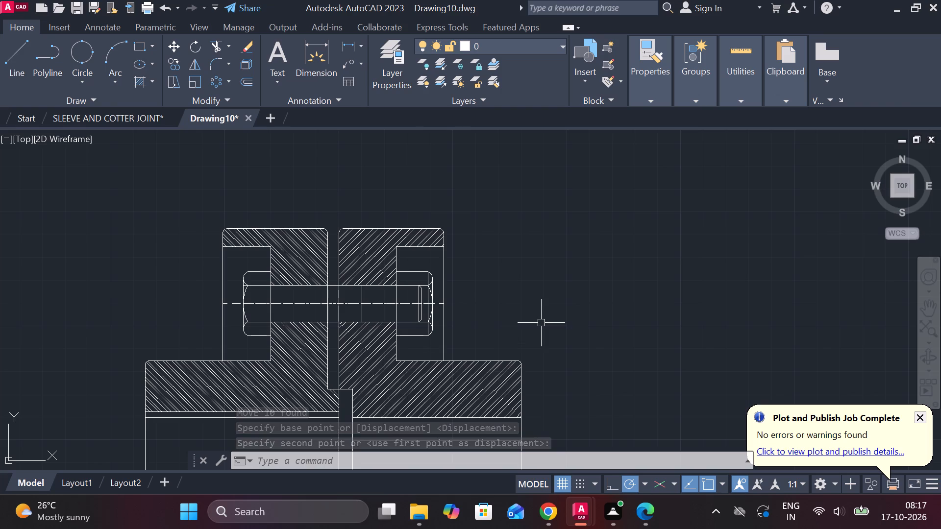
scroll(533, 323, "up", 1)
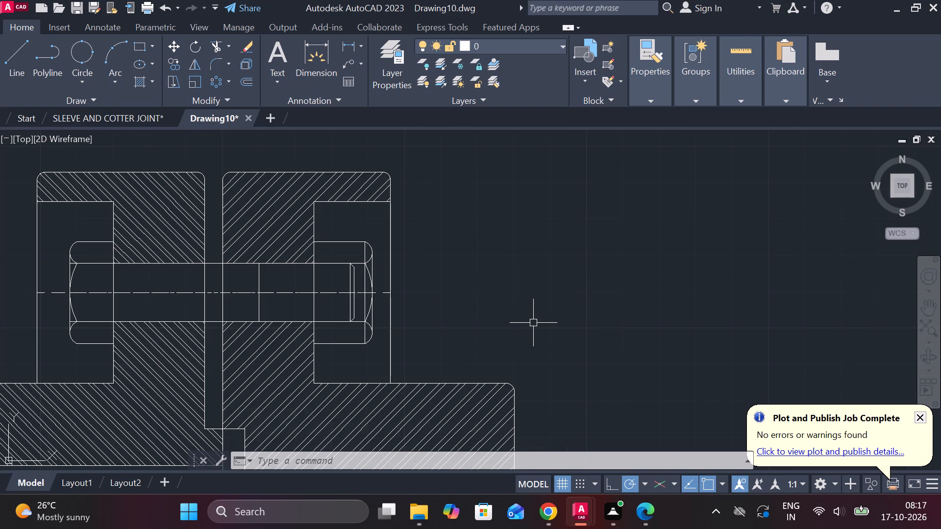
scroll(533, 323, "down", 2)
middle_click_drag(630, 333, 596, 316)
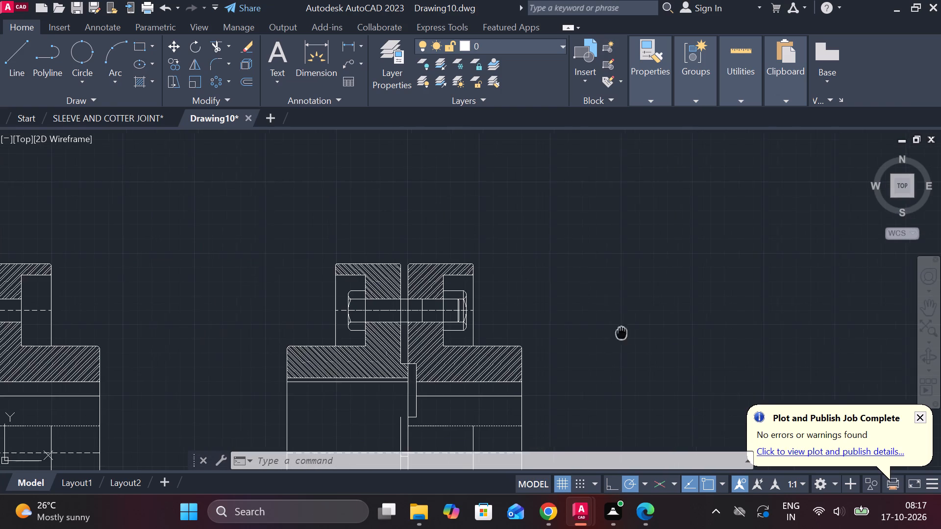
middle_click_drag(596, 316, 546, 237)
scroll(657, 258, "down", 2)
middle_click_drag(716, 304, 262, 295)
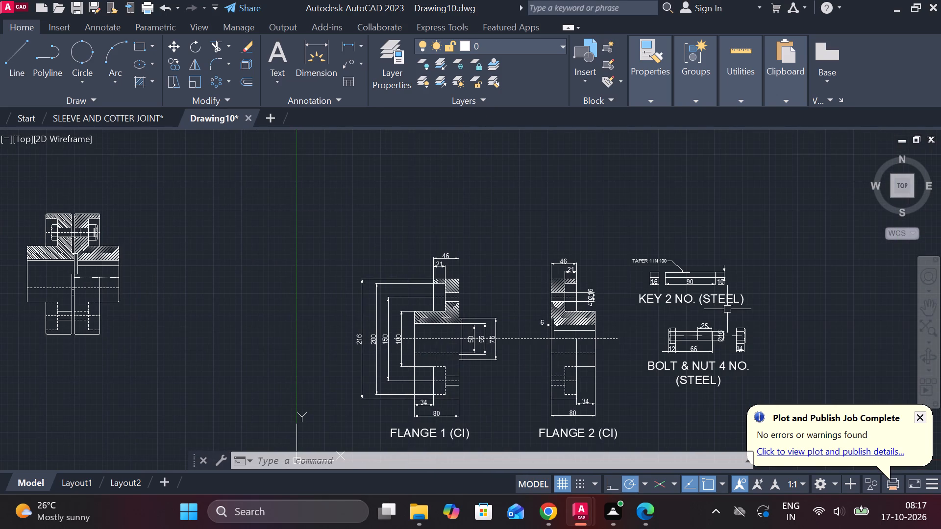
scroll(724, 339, "up", 3)
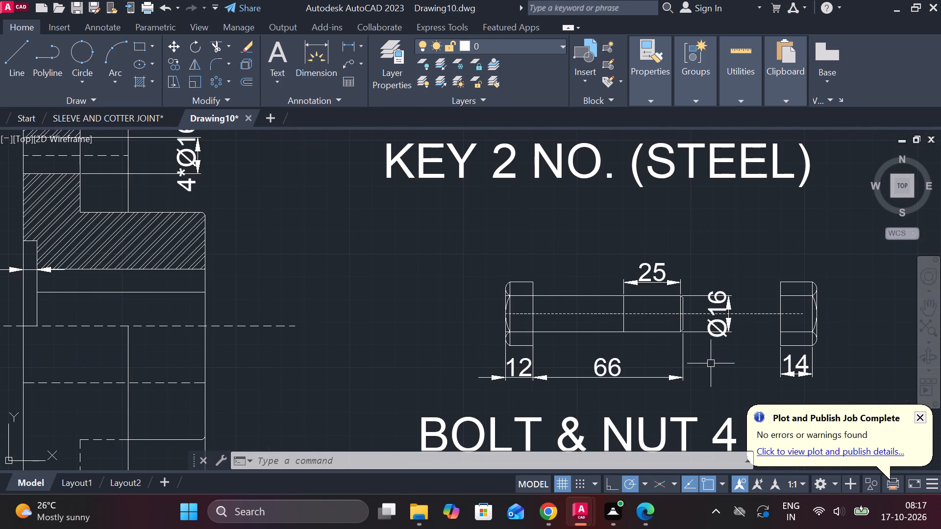
scroll(711, 363, "down", 2)
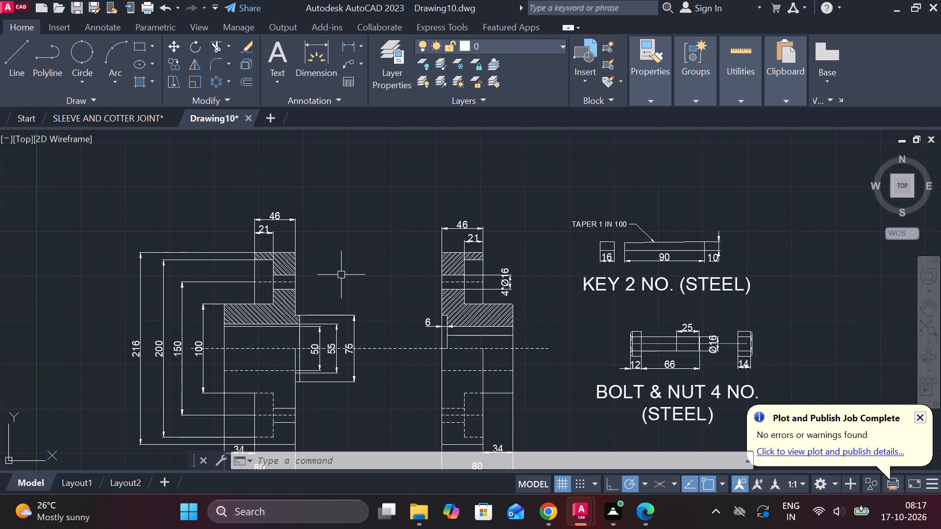
scroll(352, 272, "down", 2)
middle_click_drag(239, 259, 535, 294)
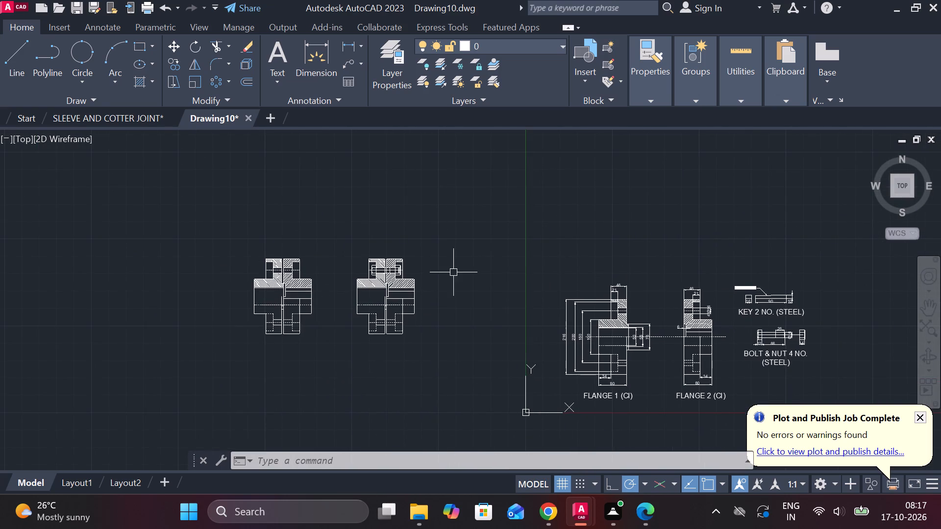
Move the four lines of the bolt's chamfered end along the axis to the midpoint of the nut's outer face.
scroll(352, 262, "up", 4)
scroll(678, 331, "up", 1)
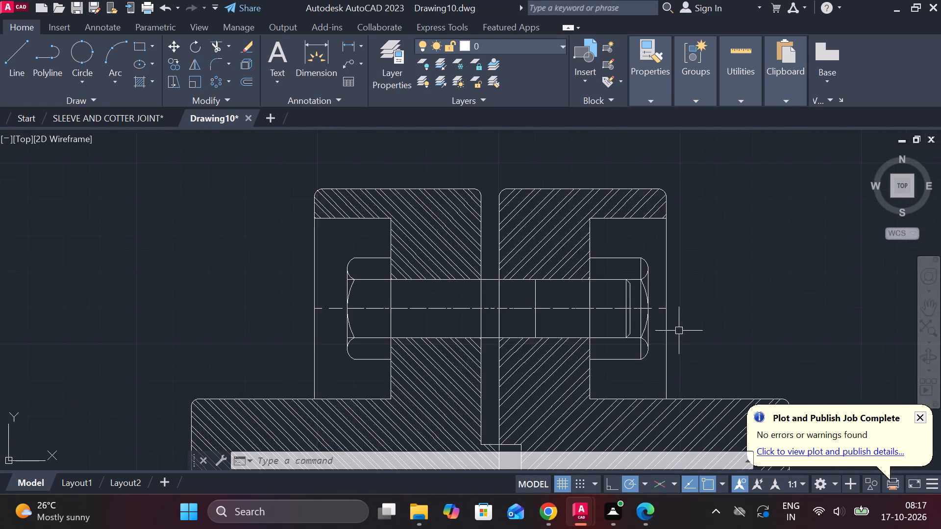
scroll(748, 305, "up", 1)
middle_click_drag(747, 305, 731, 300)
middle_click_drag(723, 290, 681, 279)
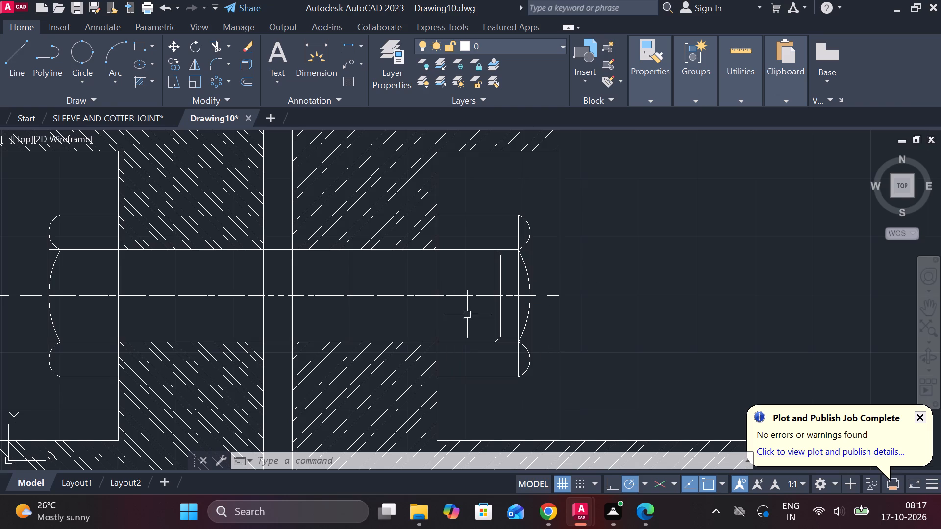
left_click(495, 268)
scroll(500, 265, "up", 2)
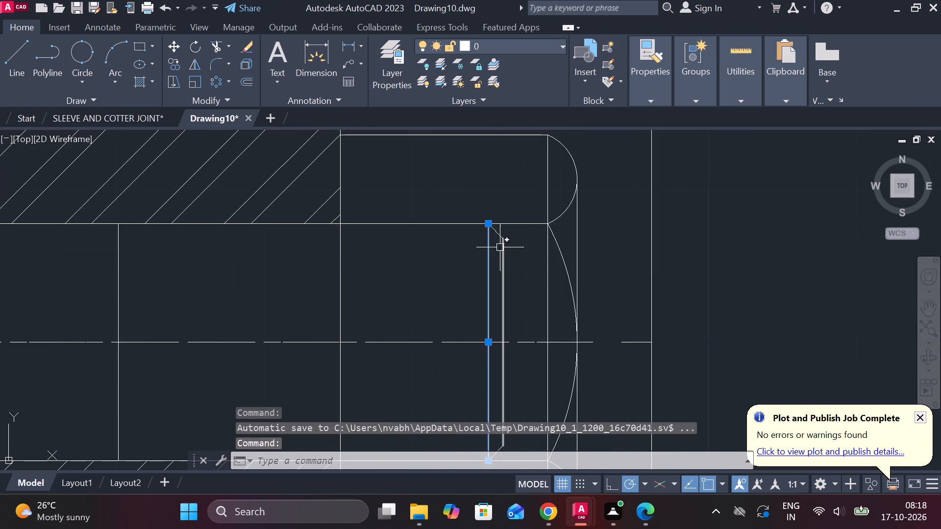
left_click(500, 238)
left_click(496, 231)
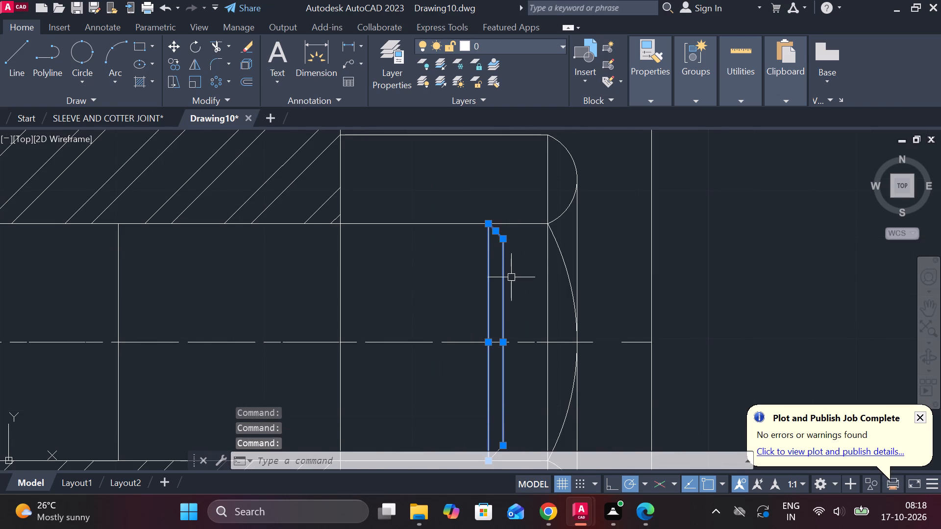
scroll(511, 277, "down", 1)
scroll(521, 401, "up", 2)
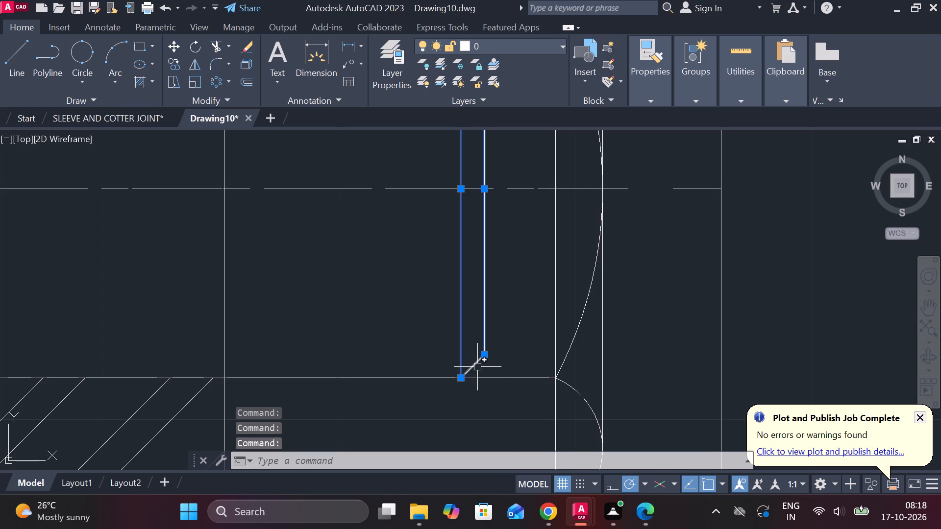
left_click(477, 367)
key("m")
key("Return")
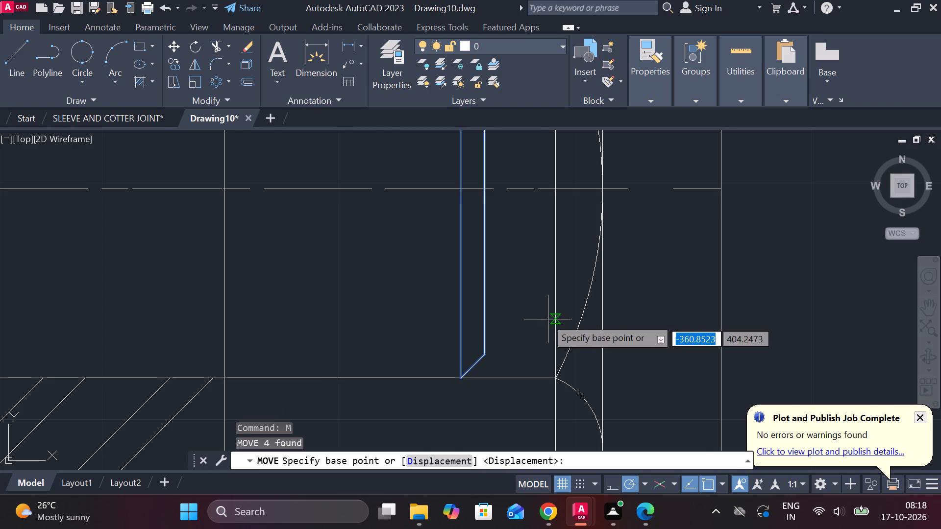
scroll(501, 223, "down", 2)
left_click(481, 206)
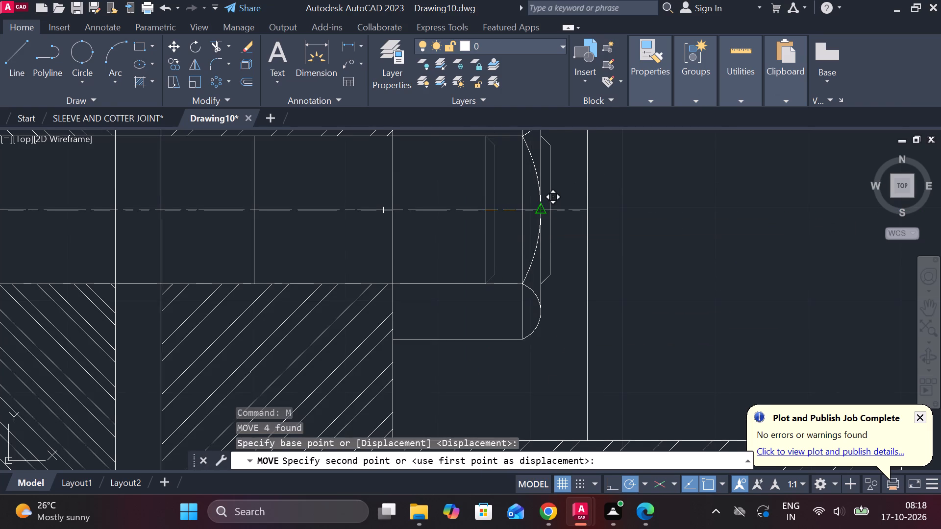
left_click(538, 209)
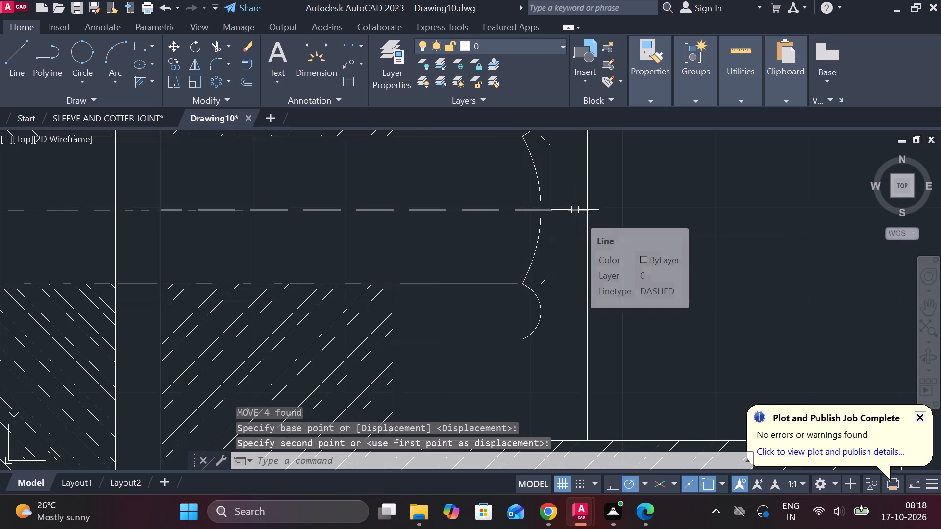
Erase the vertical thread-limit line on the bolt shank inside the right flange.
scroll(575, 210, "down", 1)
scroll(623, 235, "down", 1)
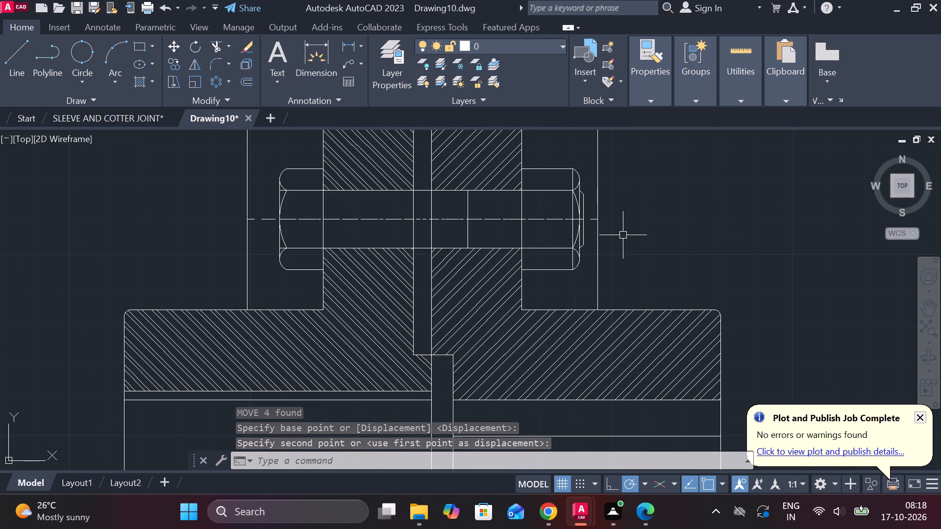
middle_click_drag(623, 235, 629, 245)
left_click(473, 216)
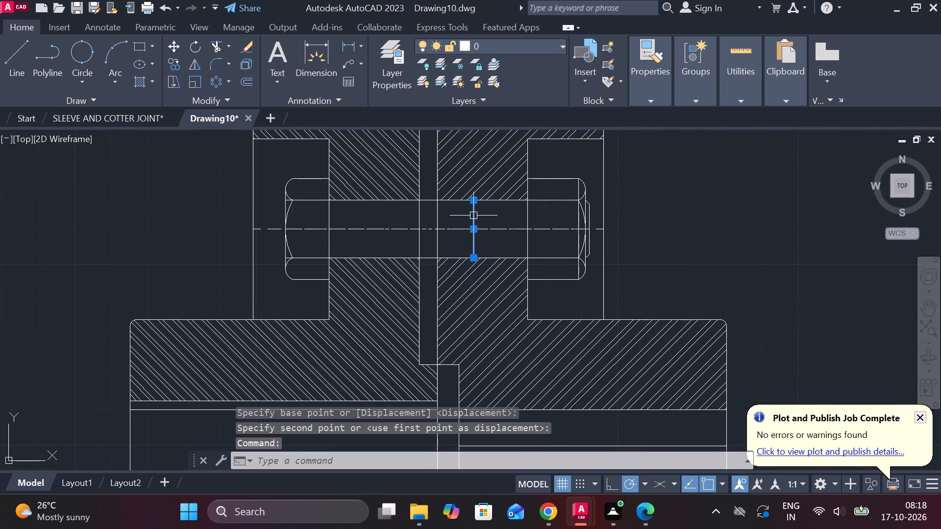
key("e")
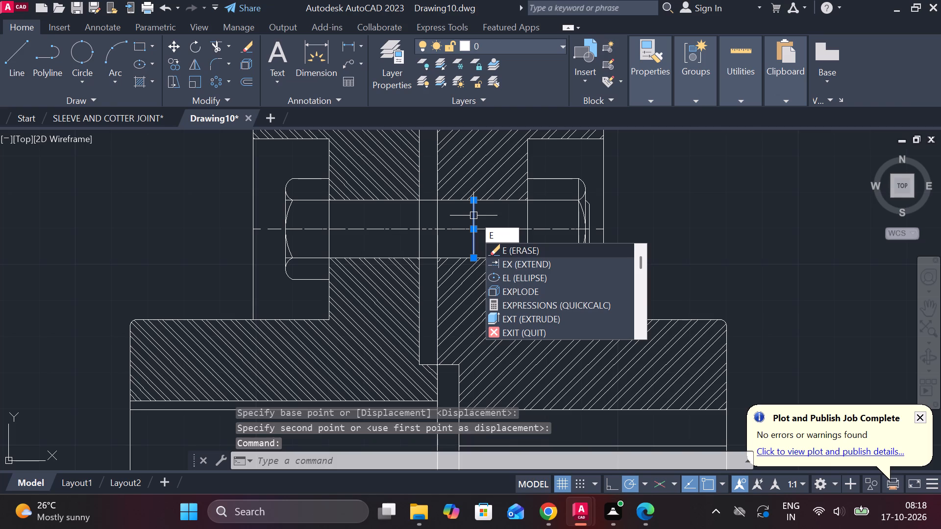
left_click(517, 250)
Offset the nut's outer vertical face line by 25 toward the bolt head to mark the thread limit.
scroll(591, 225, "up", 2)
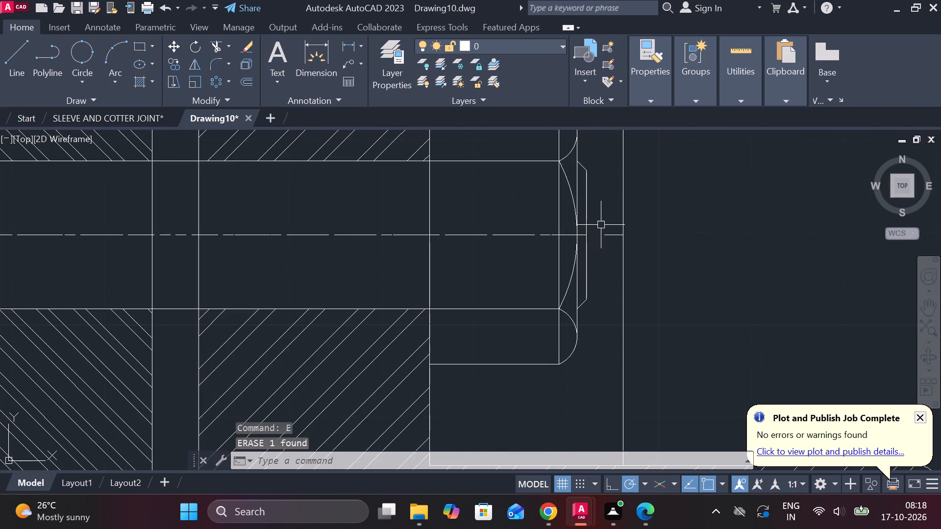
left_click(579, 188)
key("o")
key("Return")
key("Return")
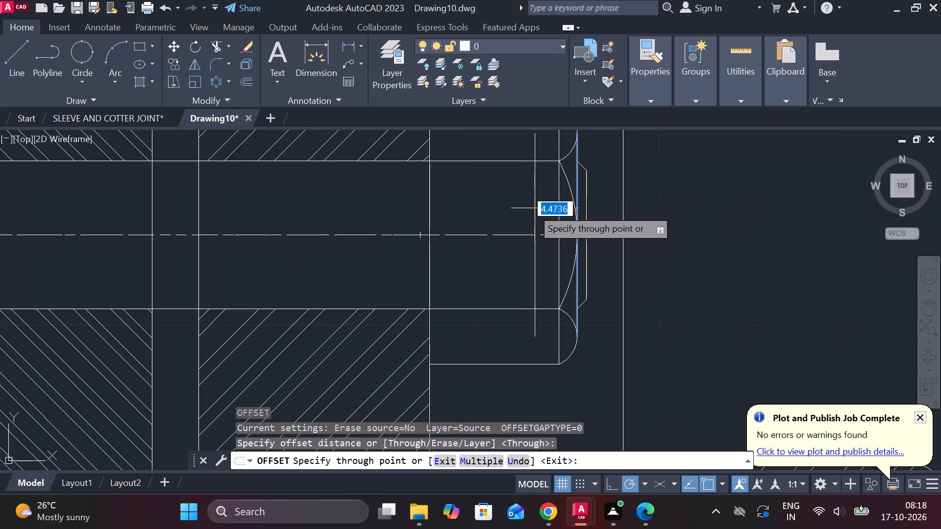
scroll(504, 211, "down", 2)
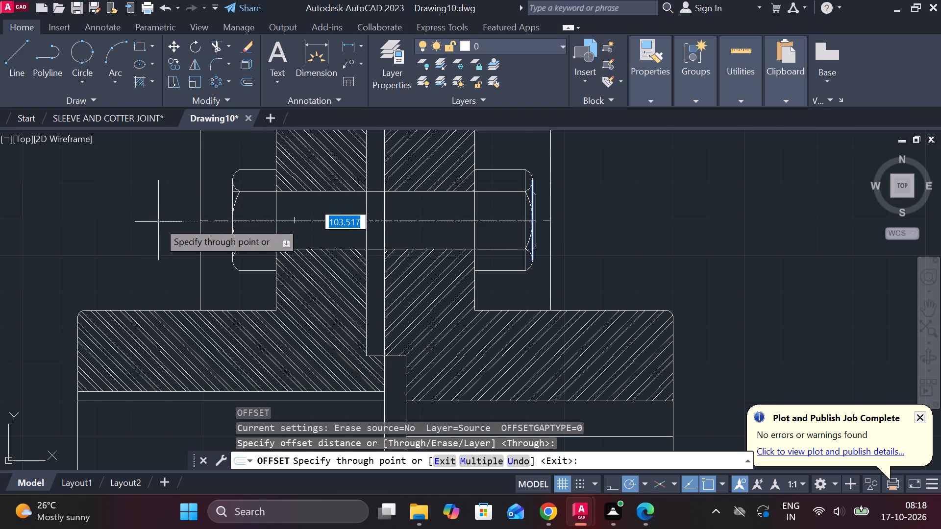
middle_click_drag(196, 216, 427, 240)
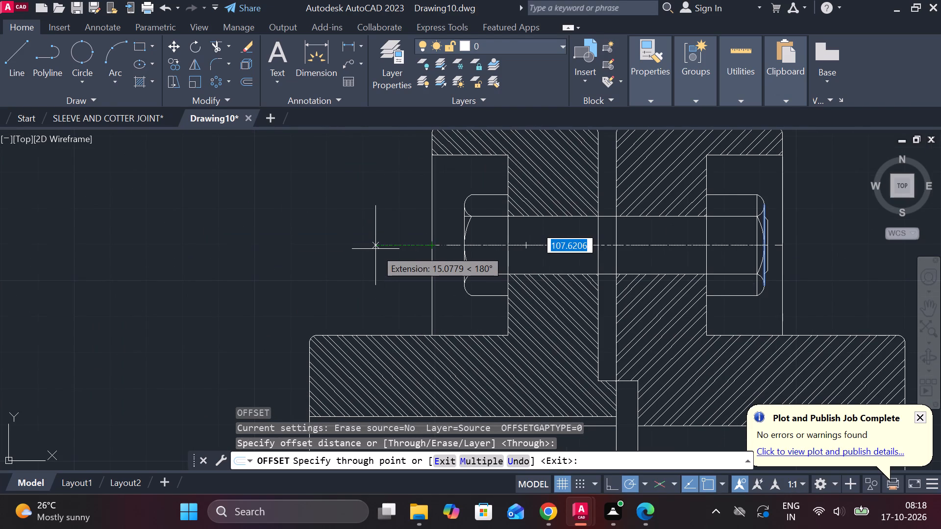
type("25")
key("space")
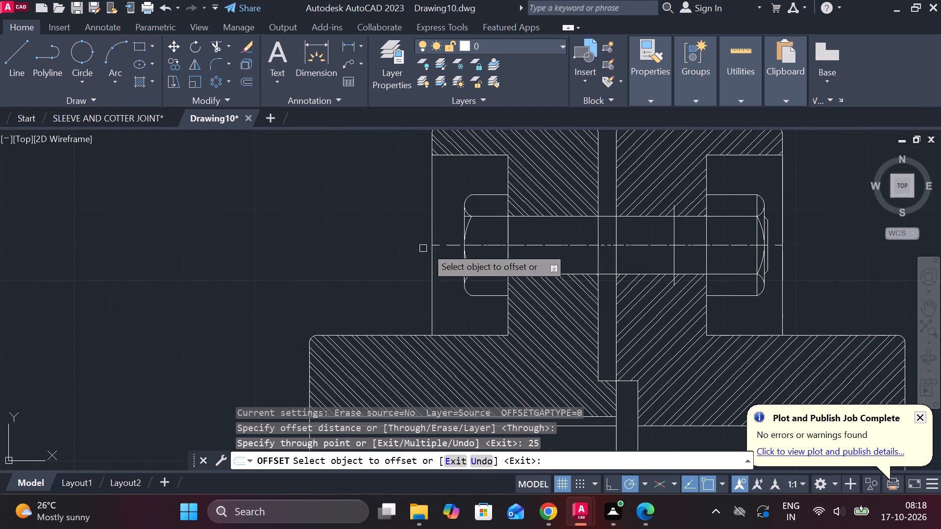
scroll(686, 287, "up", 4)
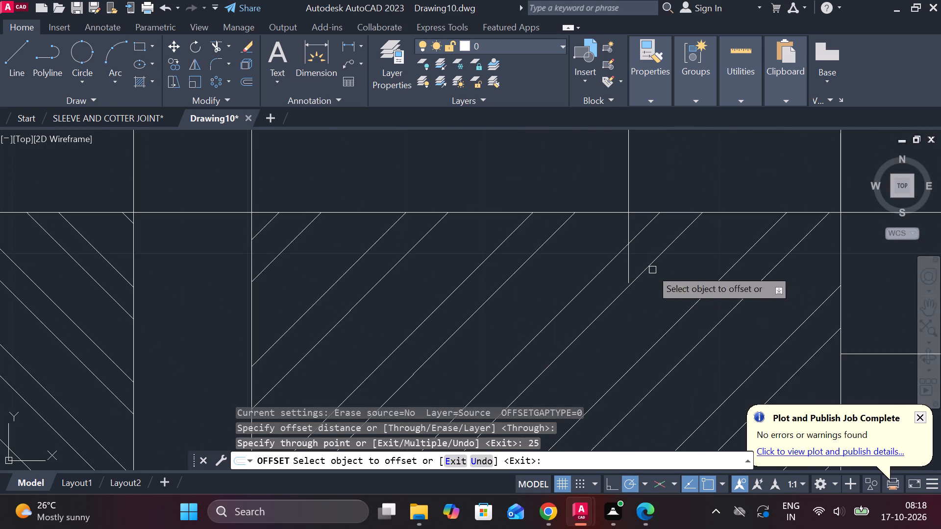
key("Escape")
Trim the new thread-limit line where it passes through the hatched flange above and below the bolt shank.
type("TR")
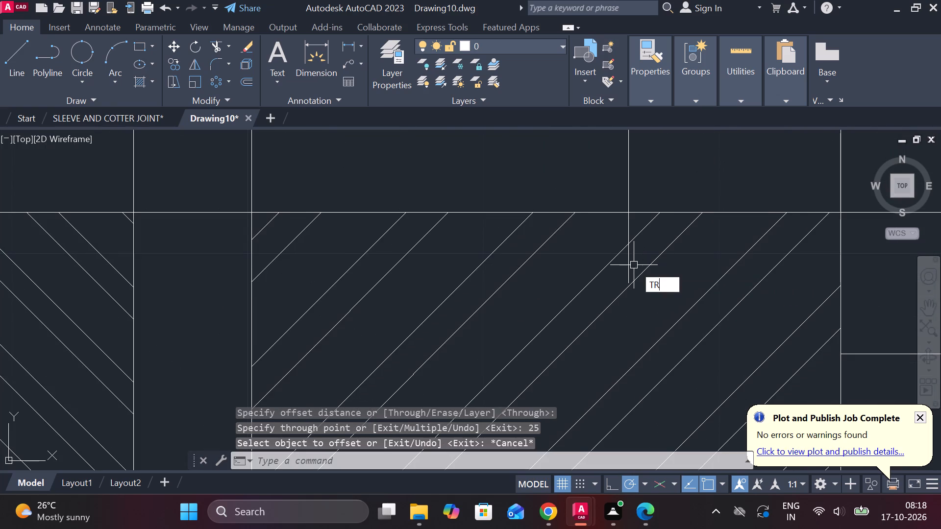
key("space")
left_click(630, 266)
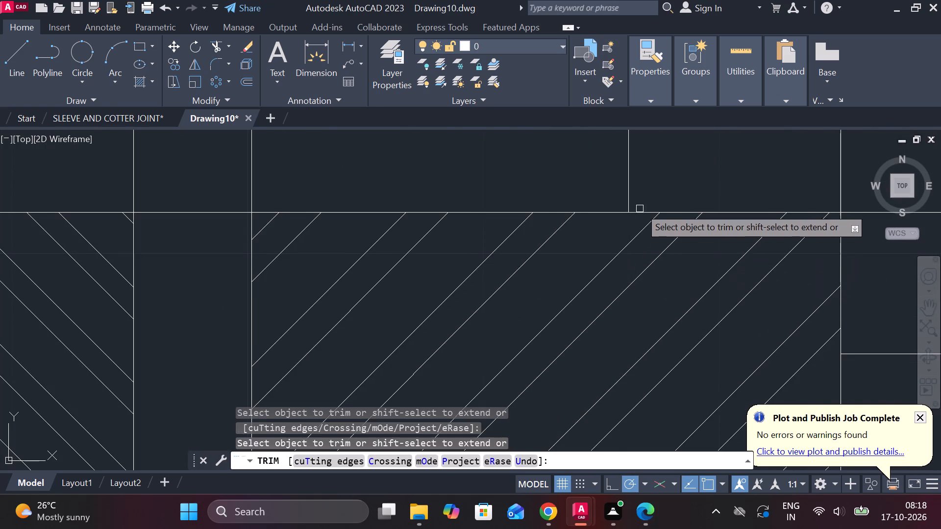
scroll(640, 203, "down", 3)
middle_click_drag(666, 175, 656, 324)
scroll(645, 252, "up", 3)
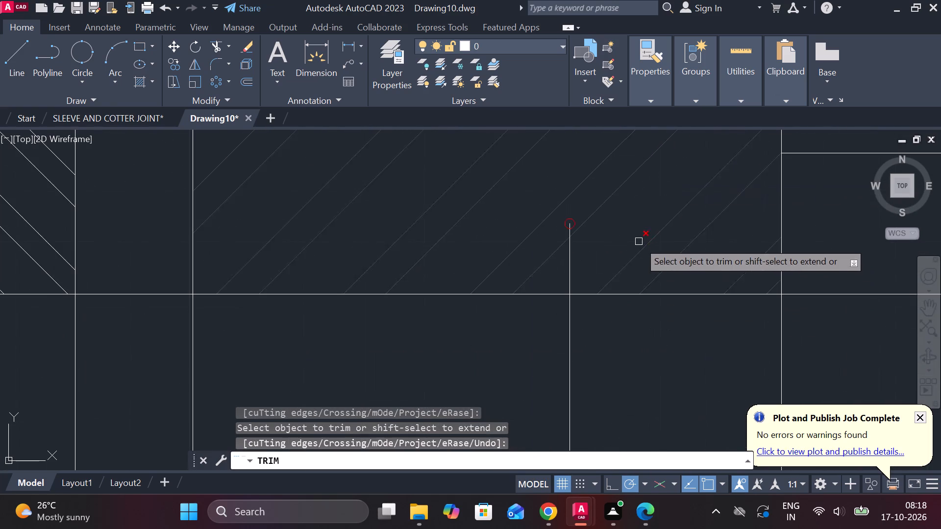
left_click(569, 260)
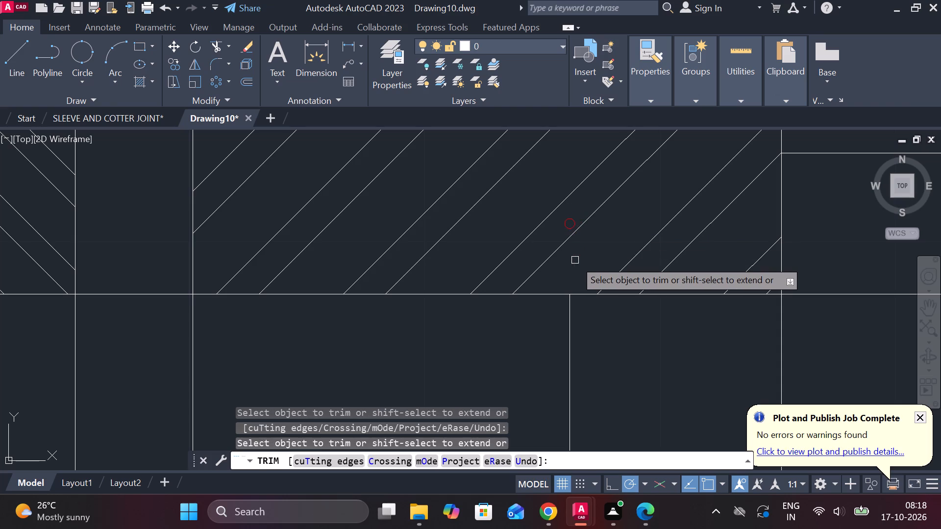
key("Escape")
scroll(594, 247, "down", 2)
key("Escape")
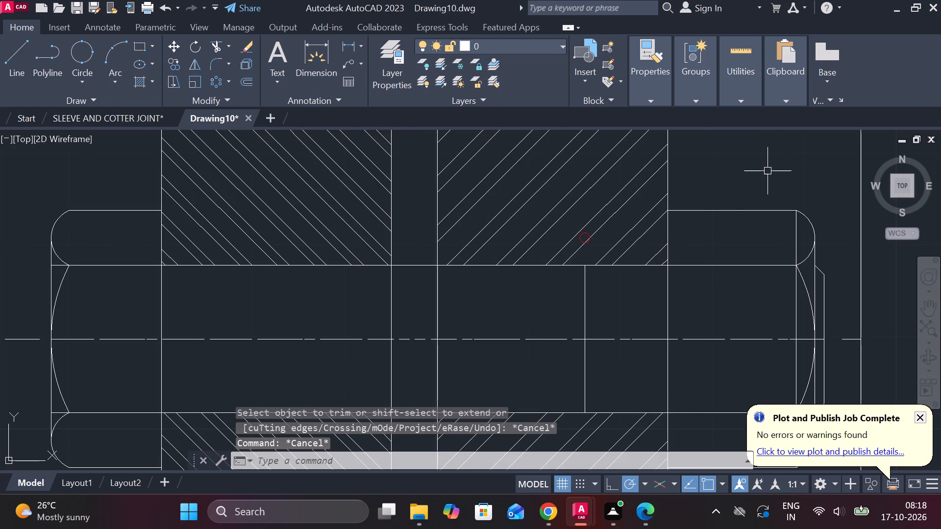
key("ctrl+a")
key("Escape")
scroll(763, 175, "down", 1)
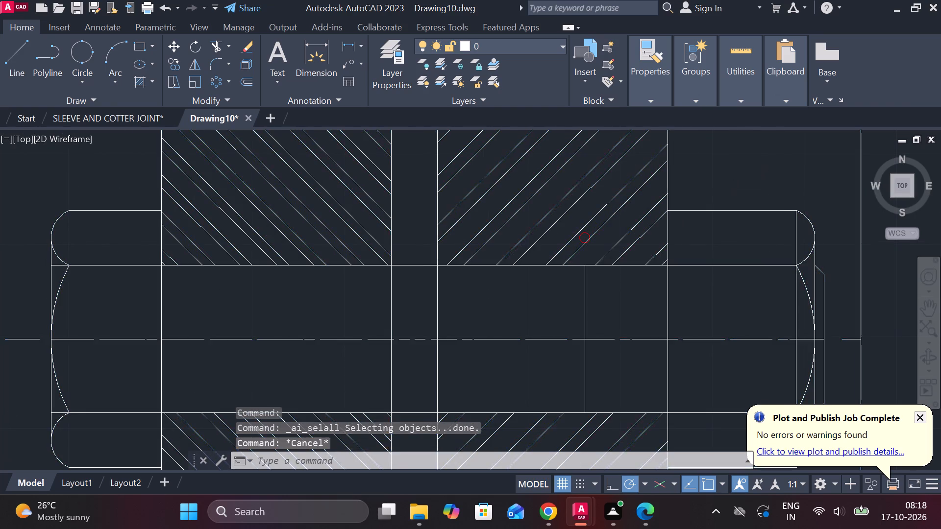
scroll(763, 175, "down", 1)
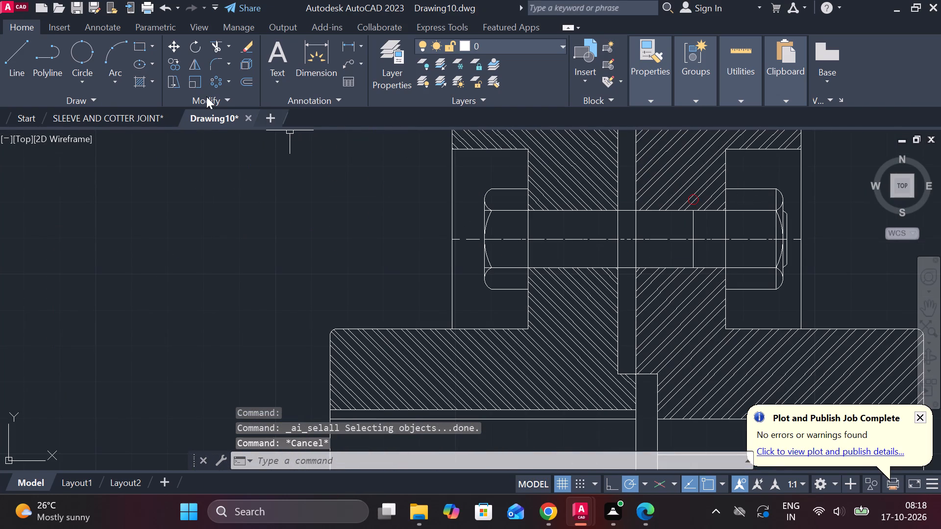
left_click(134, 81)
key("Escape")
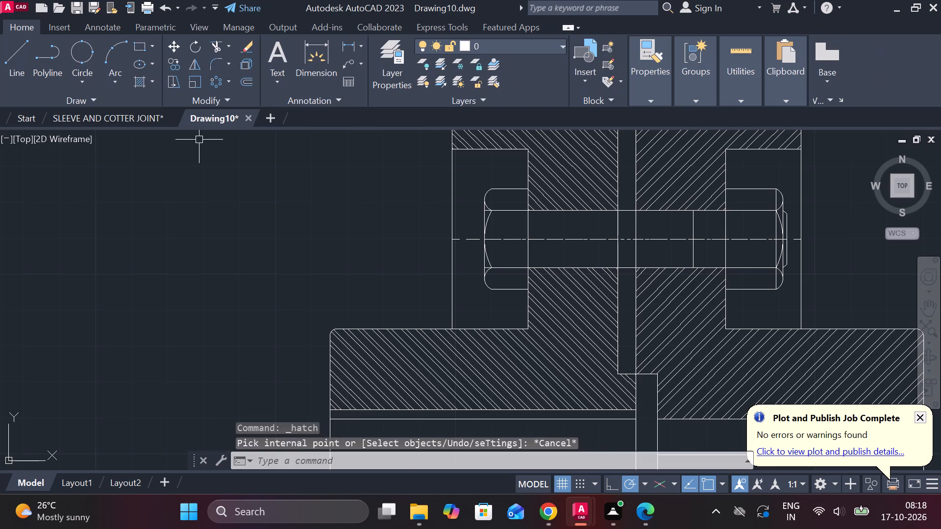
Examine the two coupling assembly views, including the fitted bolt, the hub bores and the lower flange halves.
scroll(358, 187, "down", 2)
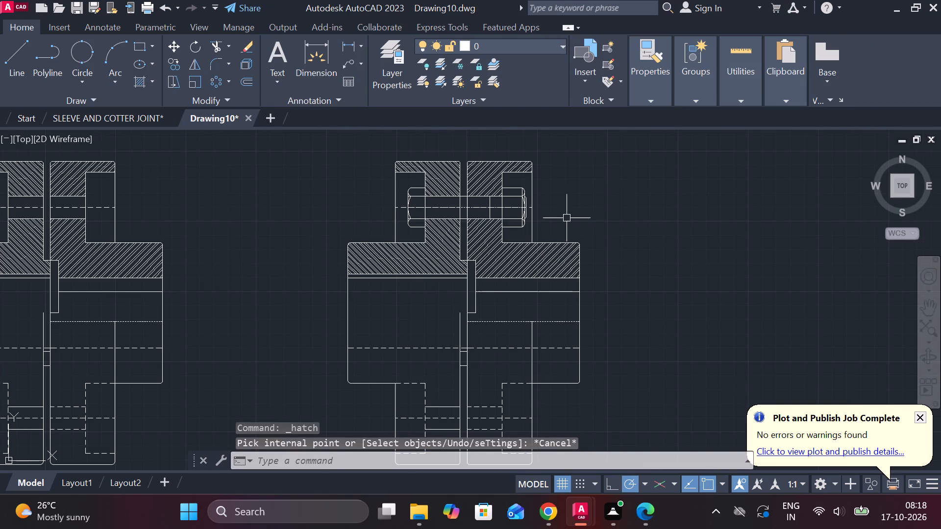
scroll(566, 218, "up", 3)
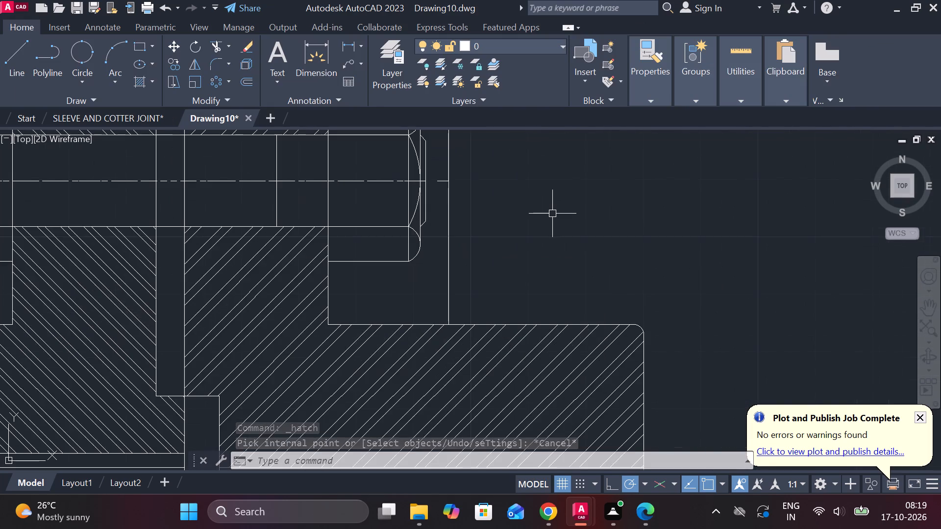
scroll(435, 197, "down", 3)
scroll(484, 203, "down", 1)
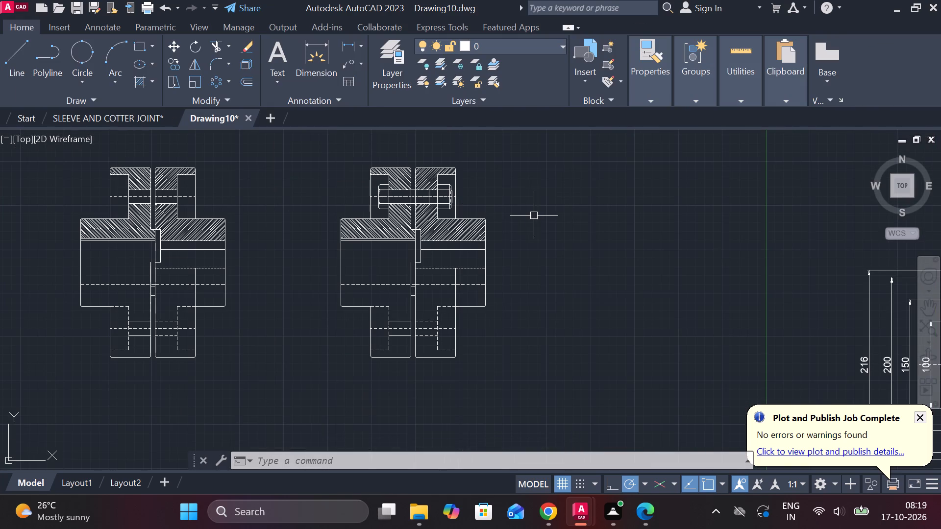
middle_click_drag(553, 224, 661, 228)
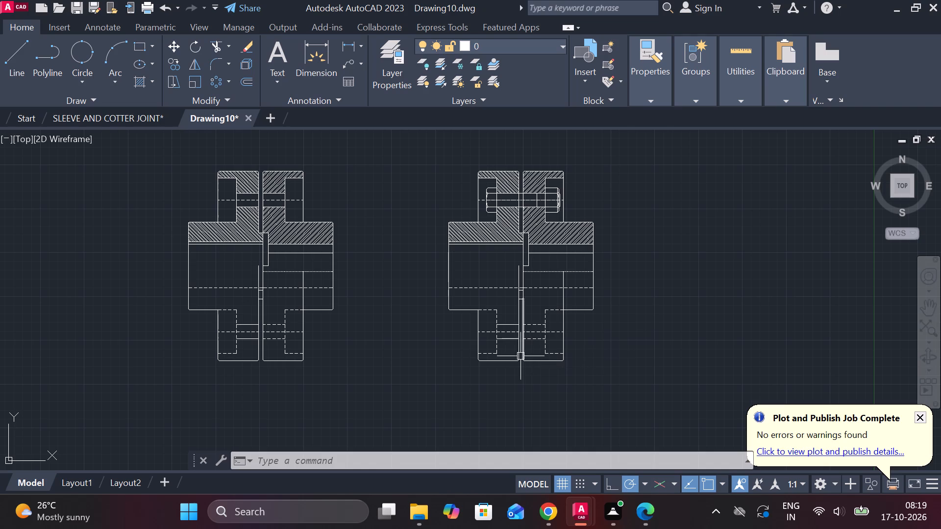
scroll(457, 348, "up", 1)
middle_click_drag(454, 348, 387, 319)
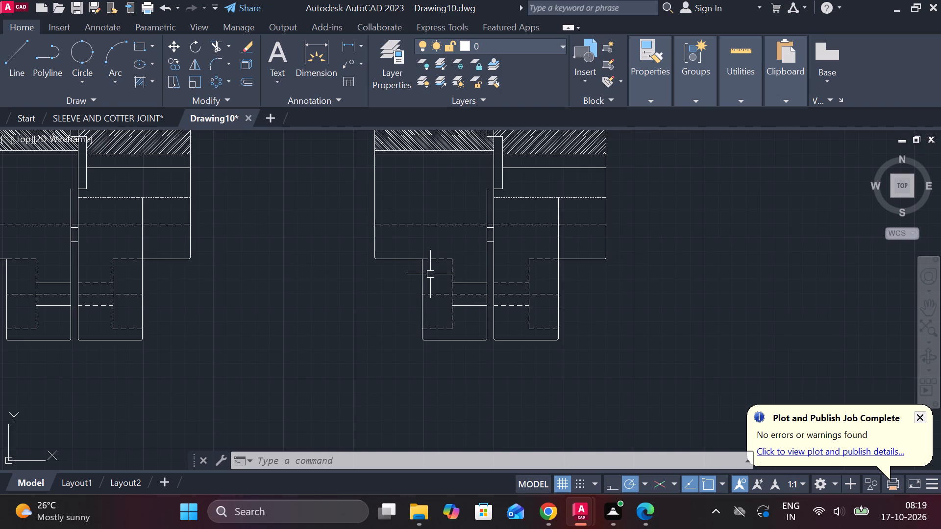
scroll(455, 270, "up", 1)
scroll(455, 270, "down", 2)
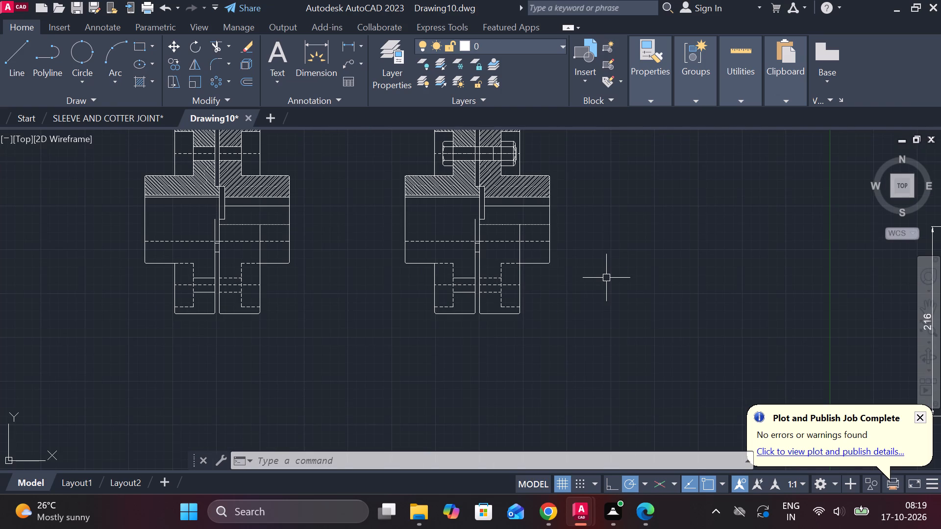
middle_click_drag(607, 288, 607, 310)
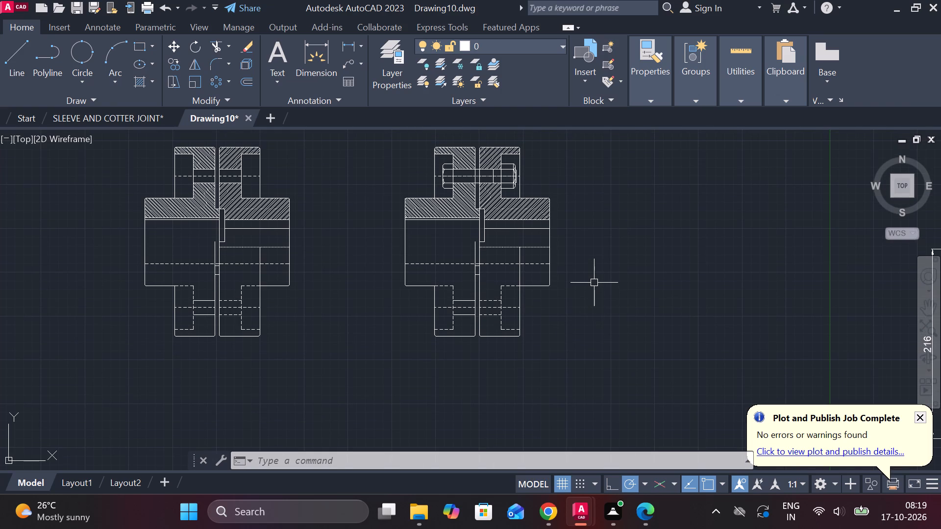
scroll(594, 283, "down", 3)
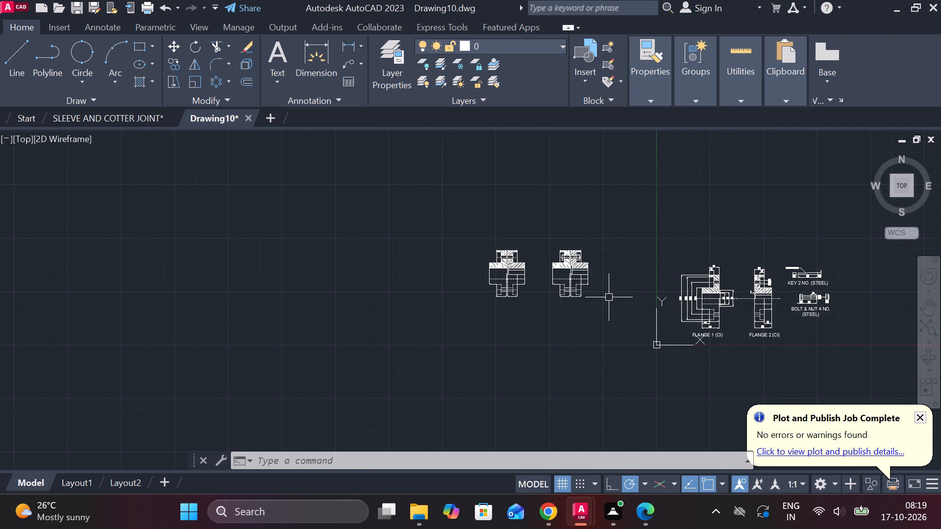
scroll(523, 287, "up", 4)
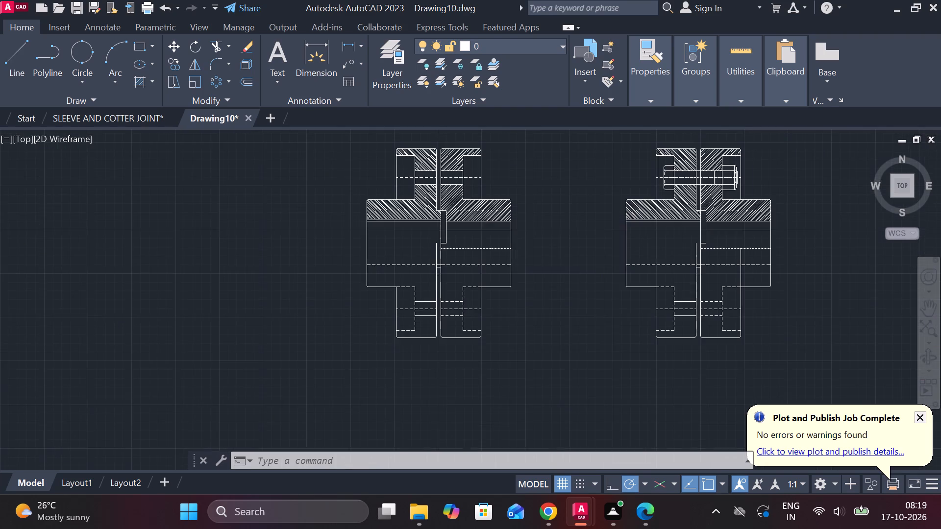
middle_click_drag(551, 268, 390, 302)
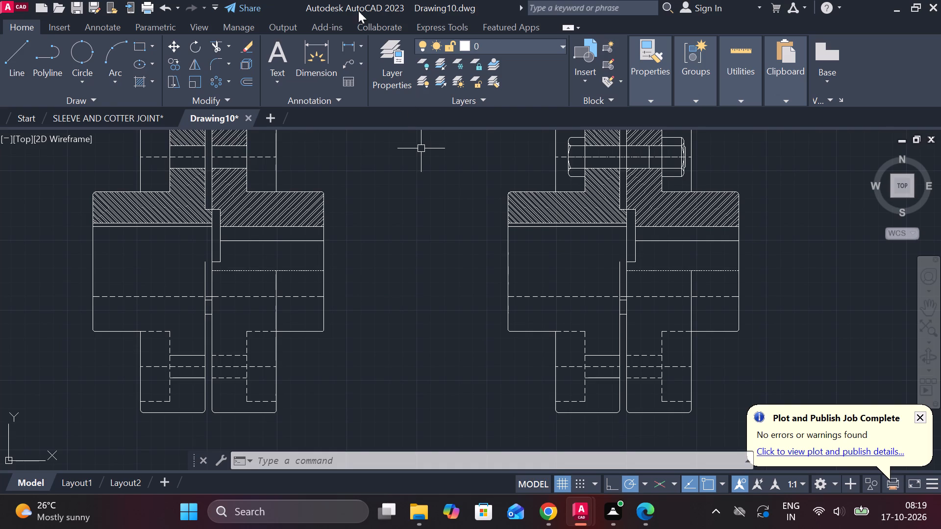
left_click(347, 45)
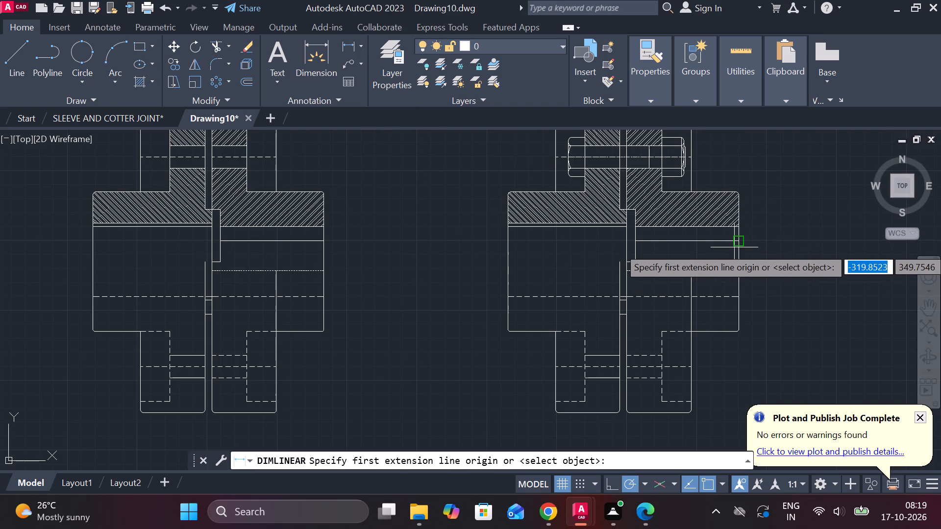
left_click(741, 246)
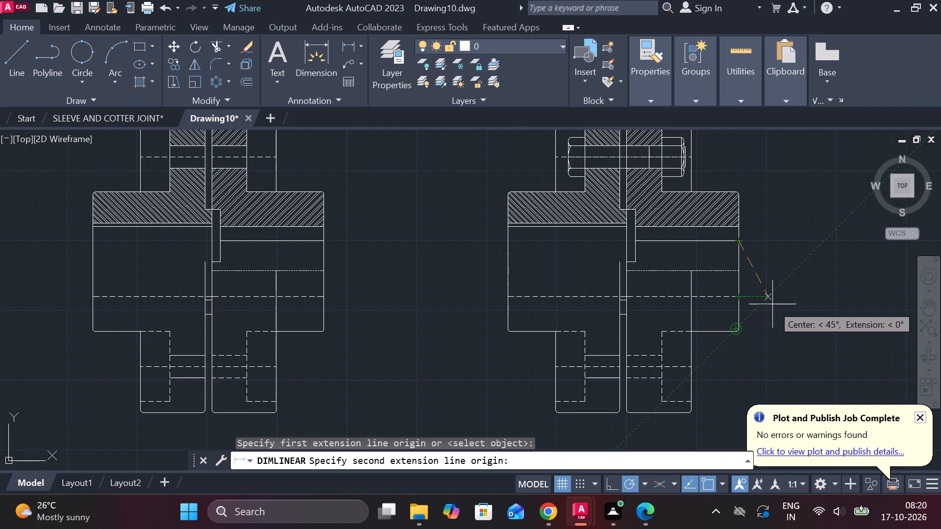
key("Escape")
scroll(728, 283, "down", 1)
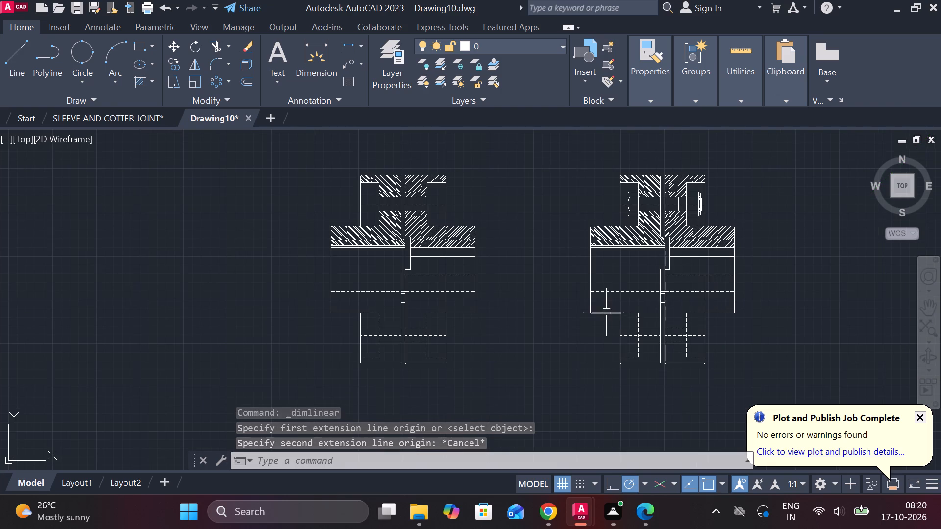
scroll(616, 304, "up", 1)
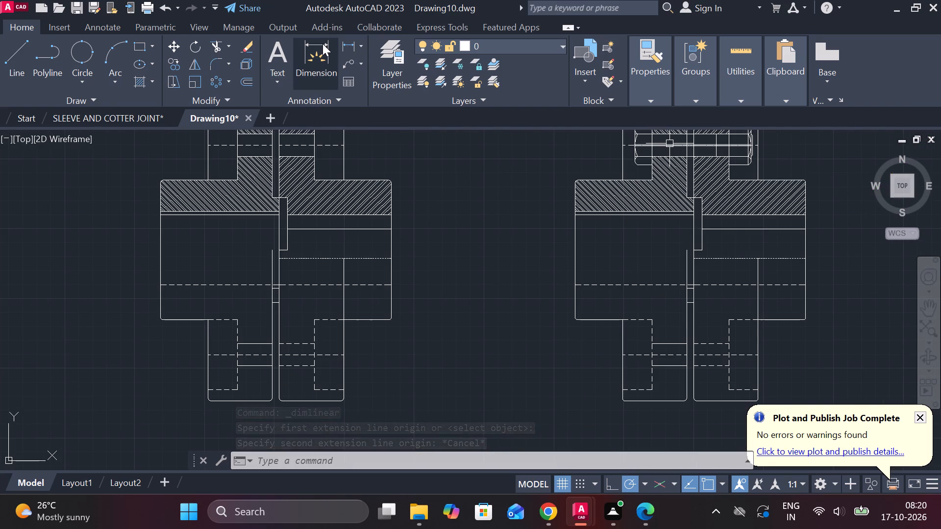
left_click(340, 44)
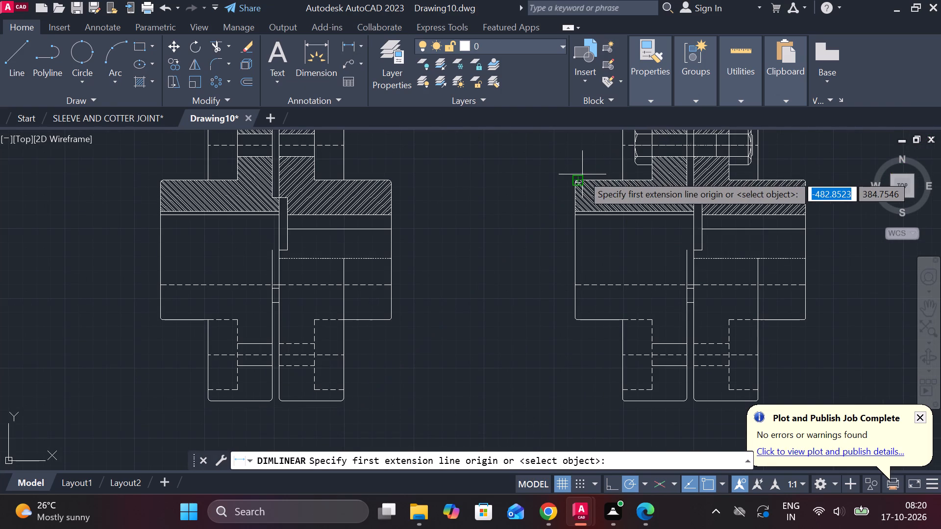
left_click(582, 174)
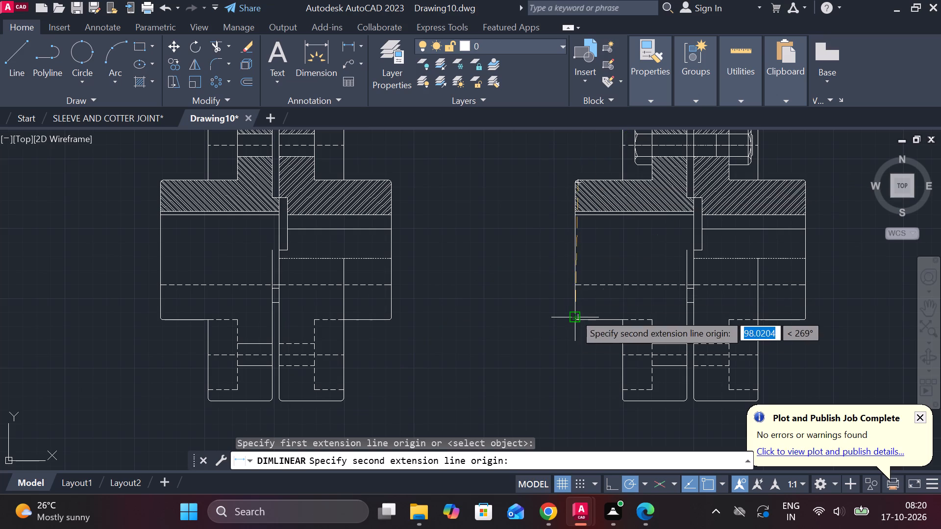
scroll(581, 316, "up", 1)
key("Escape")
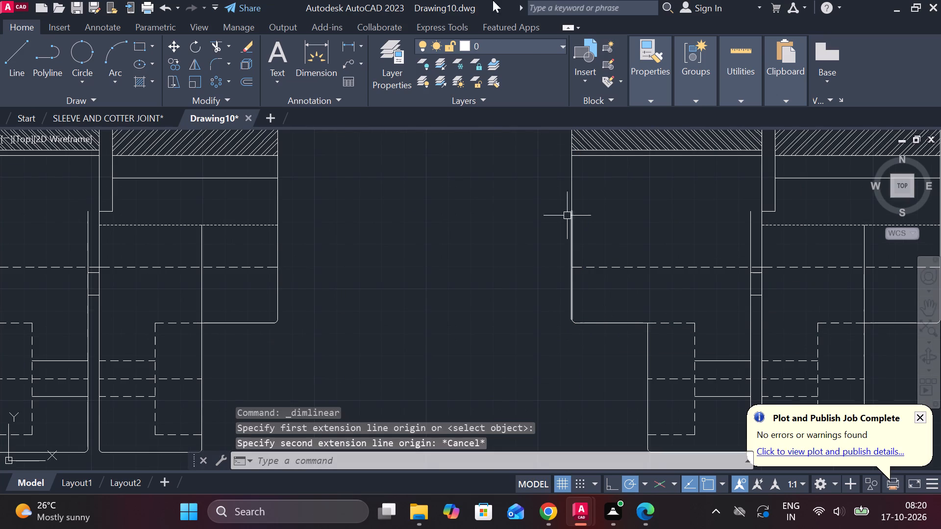
Add a vertical linear dimension for the hub's outer diameter beside the left flange of the bolted assembly.
left_click(348, 41)
middle_click_drag(628, 180, 626, 181)
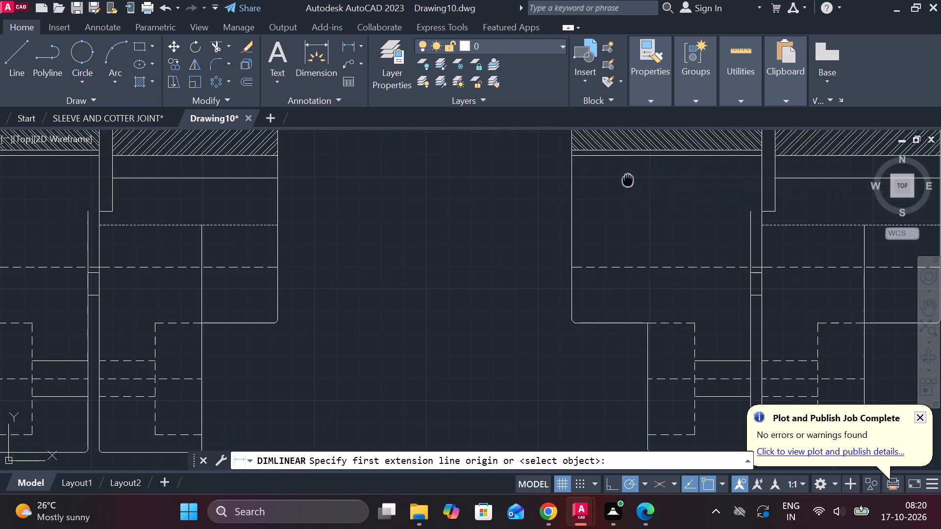
middle_click_drag(626, 181, 531, 246)
scroll(530, 246, "up", 1)
scroll(524, 215, "down", 2)
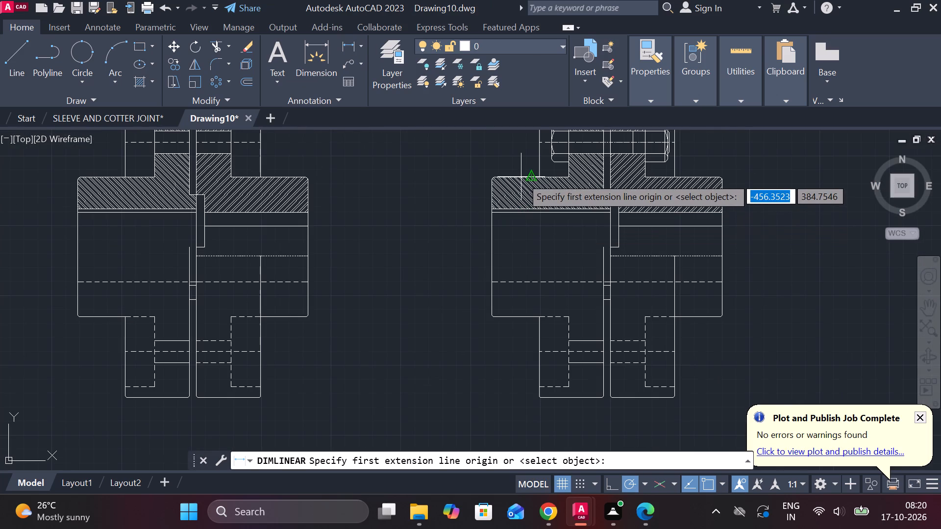
left_click(521, 177)
left_click(532, 320)
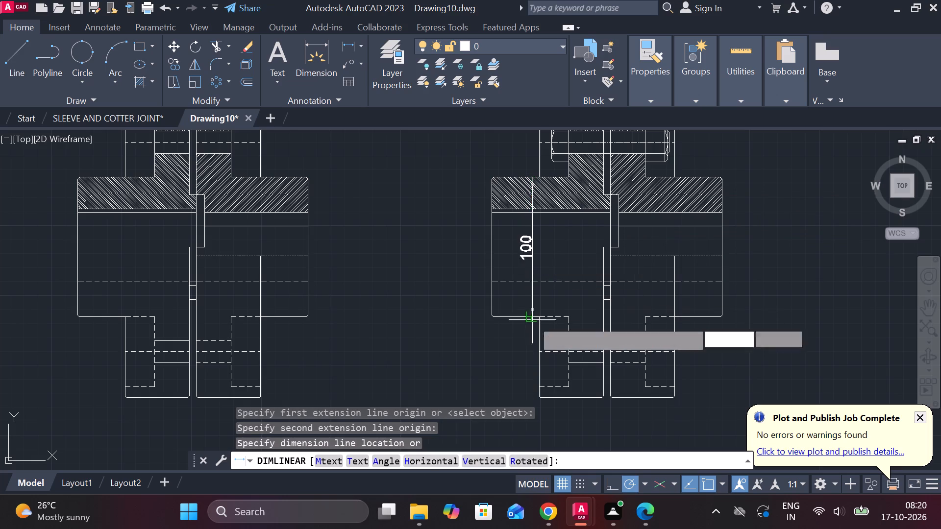
left_click(426, 311)
key("Escape")
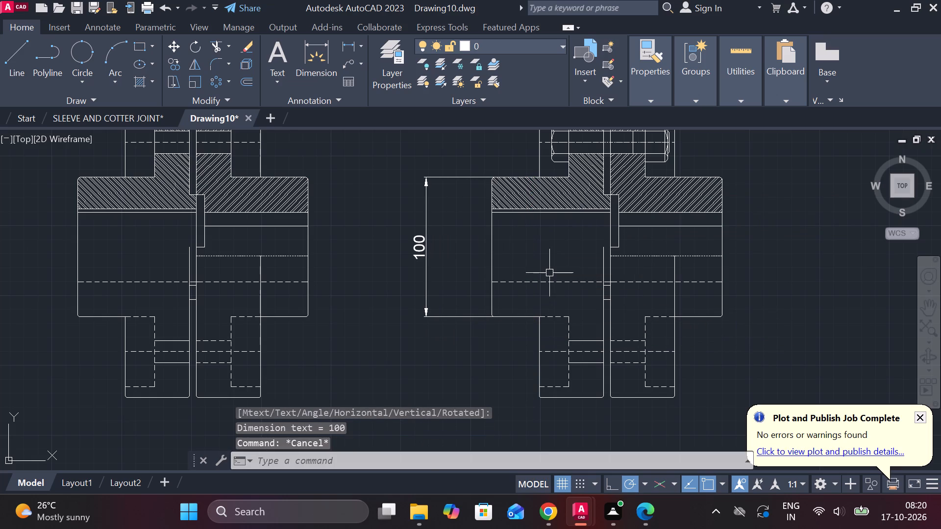
Draw a horizontal line about 205 long from the midpoint of the left hub's end face to beyond the right hub.
key("l")
key("Return")
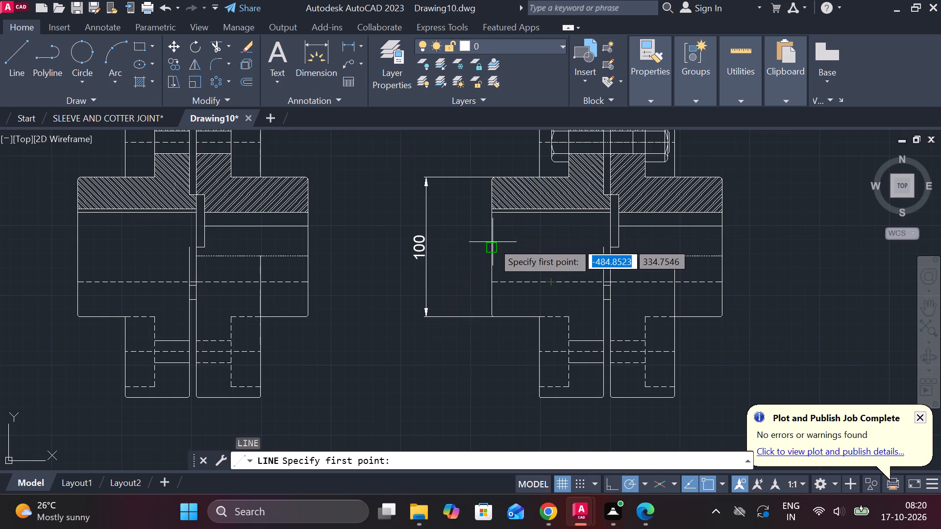
left_click(493, 245)
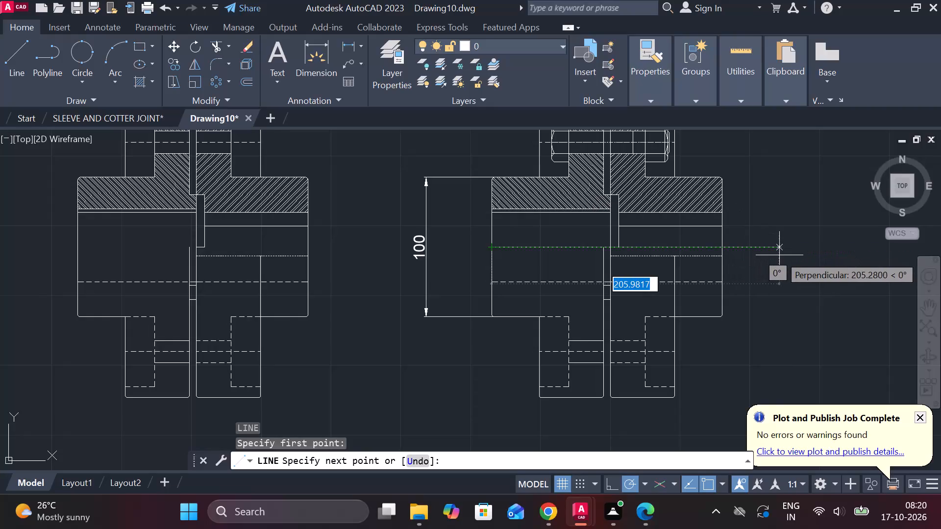
left_click(779, 255)
key("Escape")
Lengthen the new horizontal axis line so its near end projects outward beyond the left hub's end face.
left_click(602, 247)
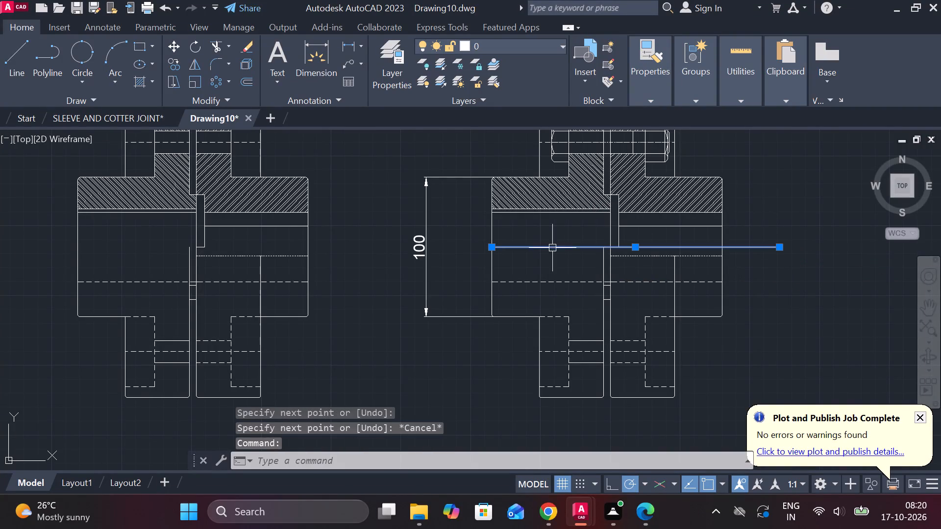
left_click(493, 248)
left_click(464, 246)
key("Escape")
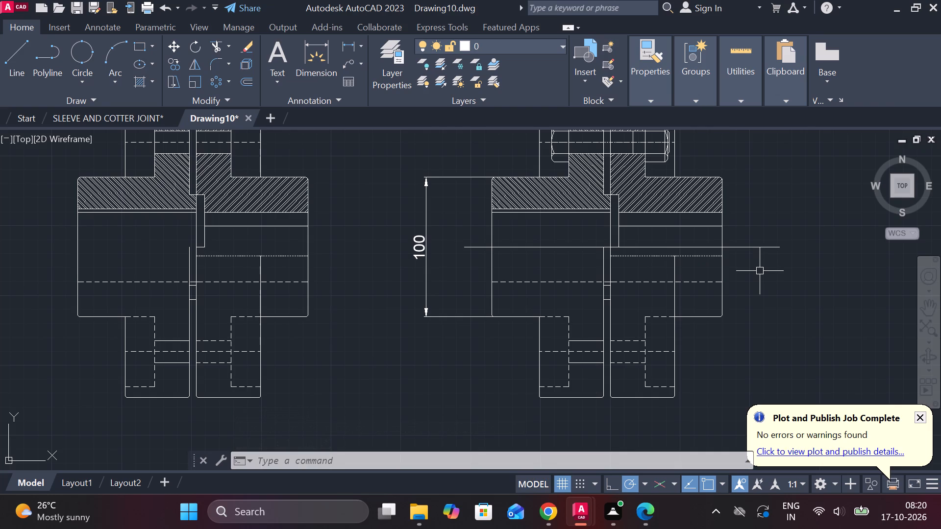
Change the linetype of the shaft axis line through the bolted assembly to DASHED.
scroll(760, 271, "down", 1)
middle_click_drag(790, 264, 490, 328)
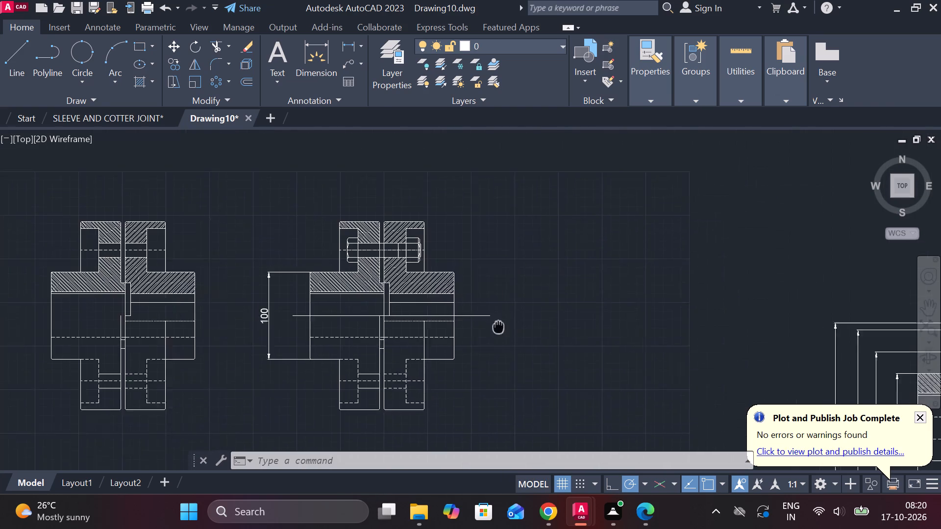
scroll(508, 291, "up", 1)
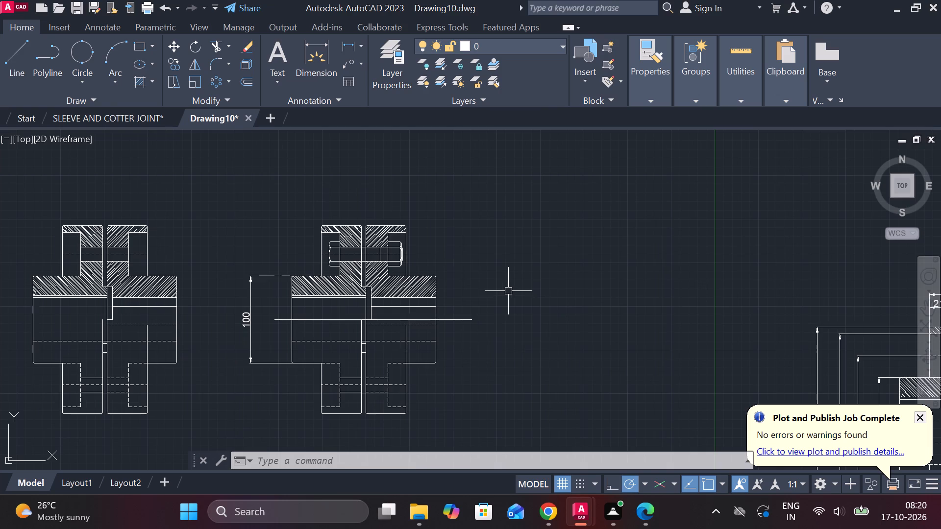
middle_click_drag(421, 341, 547, 298)
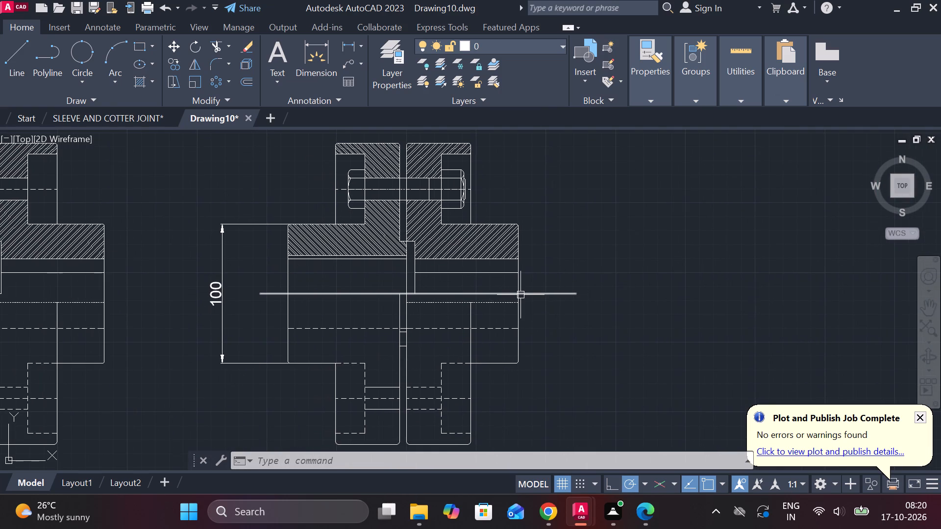
left_click(535, 294)
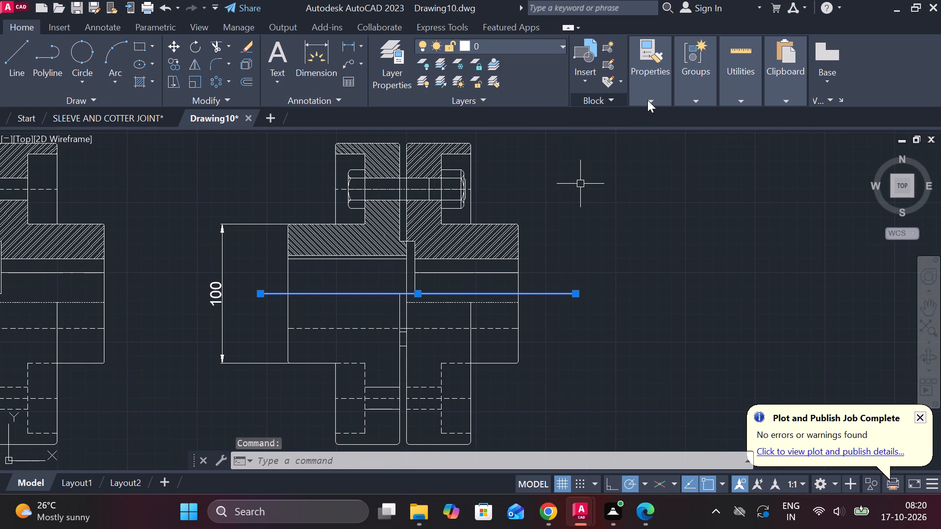
left_click(646, 100)
left_click(801, 156)
scroll(757, 212, "up", 2)
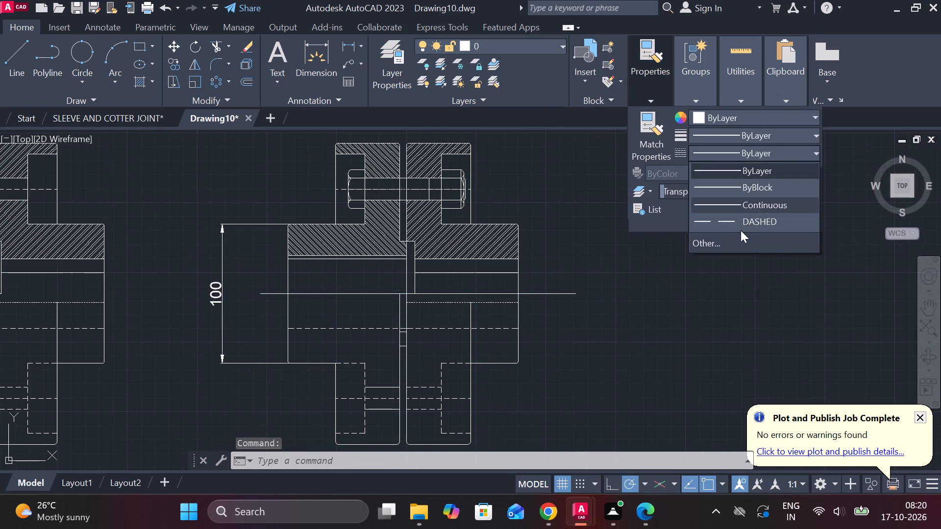
scroll(740, 232, "down", 1)
left_click(712, 223)
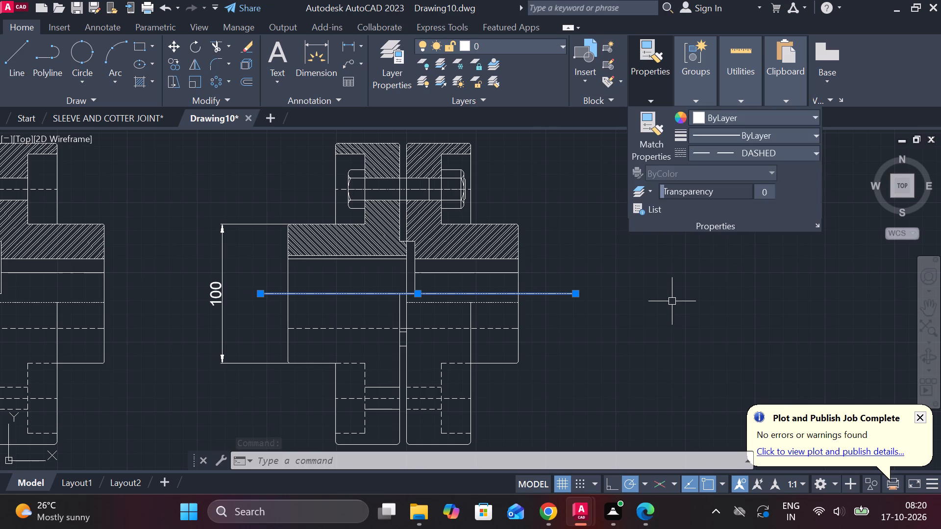
key("Escape")
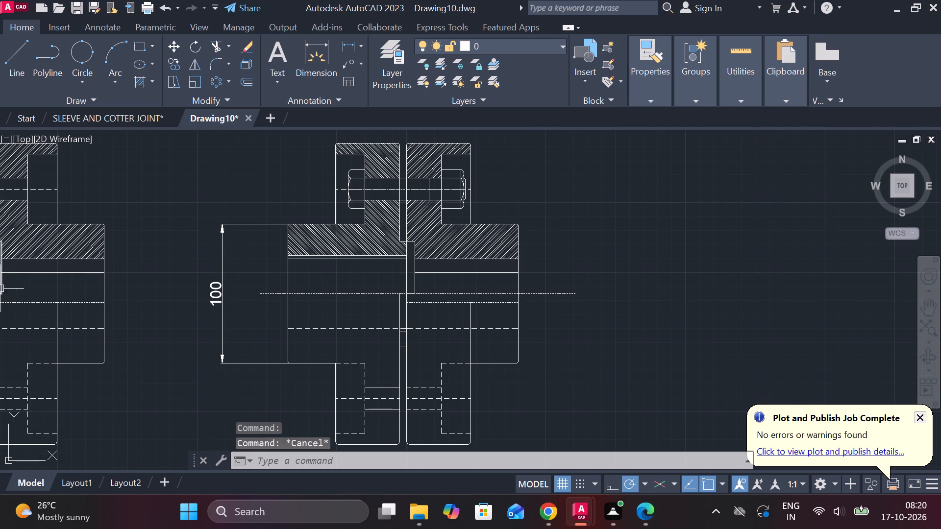
Delete the vertical 100 dimension beside the left hub of the bolted assembly.
scroll(117, 246, "down", 2)
scroll(105, 246, "up", 2)
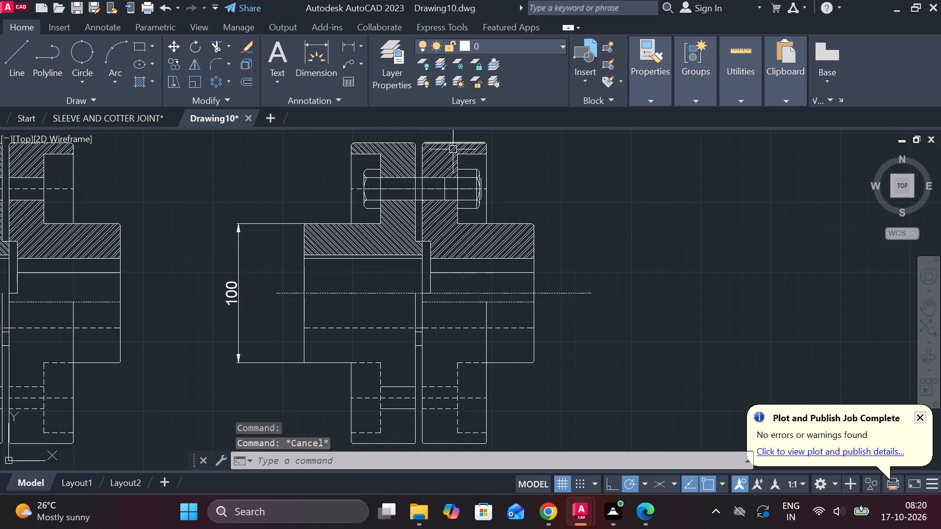
left_click(233, 286)
type("E")
key("space")
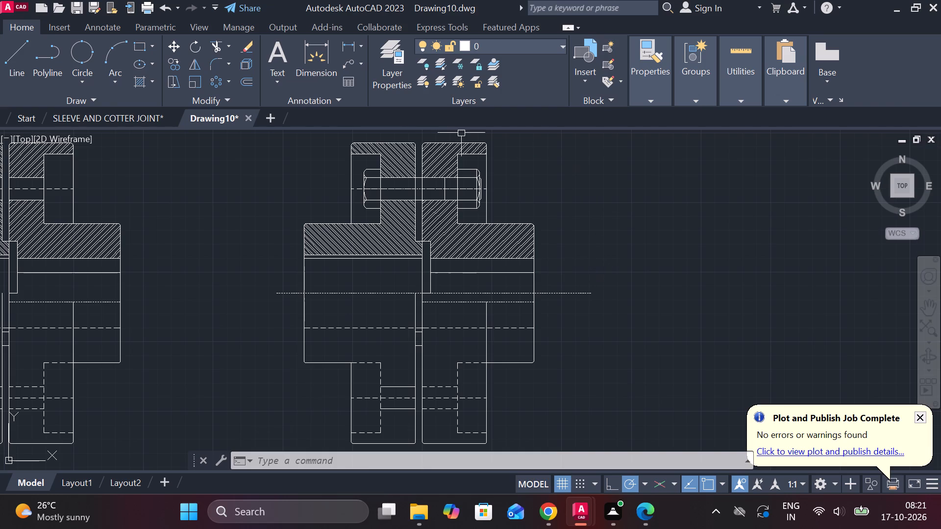
Check the distance from the right hub's upper bore edge to the shaft axis line using a linear dimension.
left_click(342, 45)
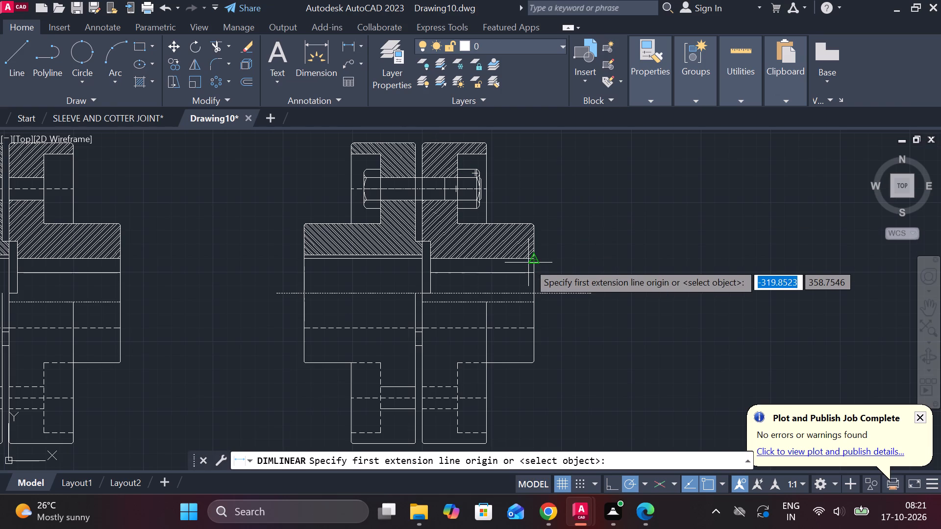
double_click(528, 263)
scroll(538, 290, "up", 3)
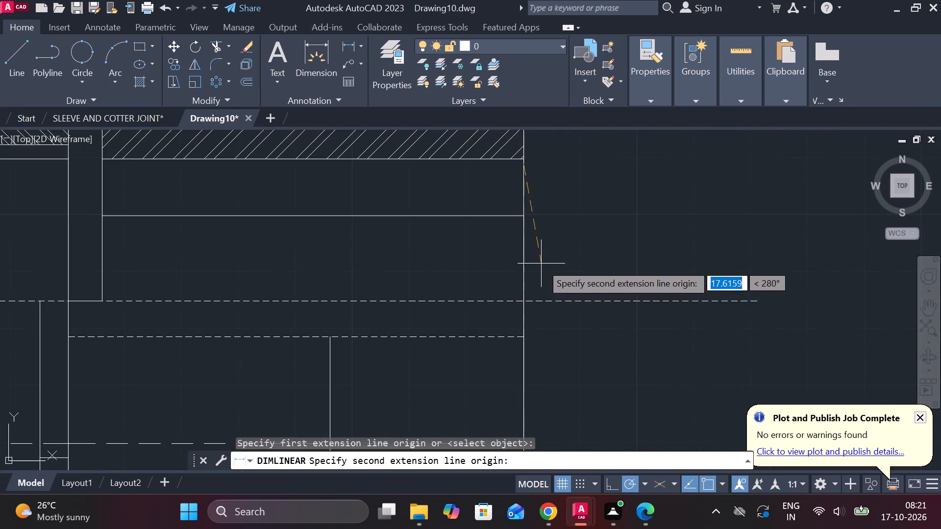
scroll(524, 303, "down", 1)
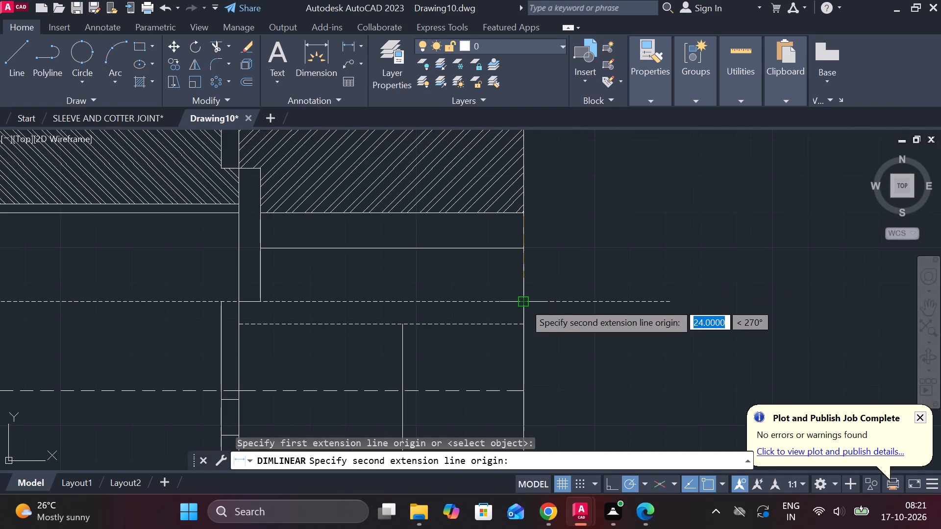
scroll(533, 284, "up", 1)
scroll(533, 284, "down", 2)
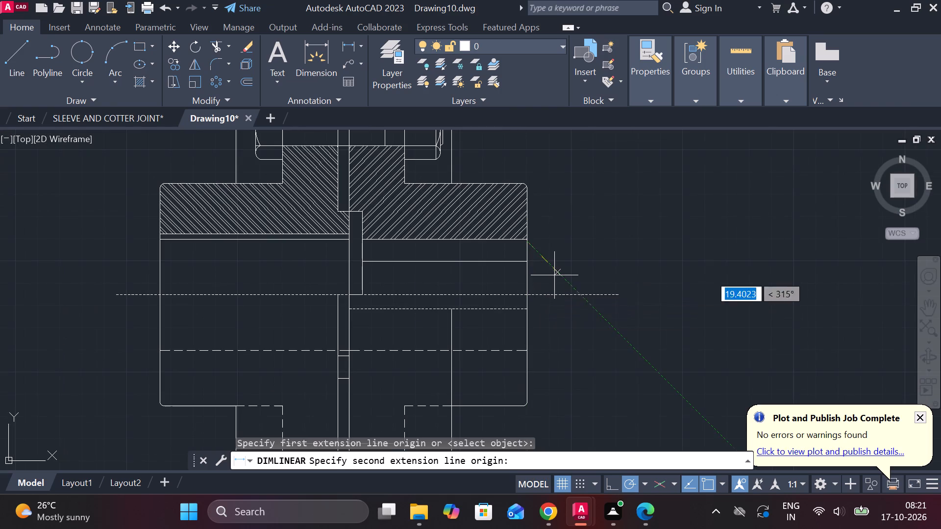
key("Escape")
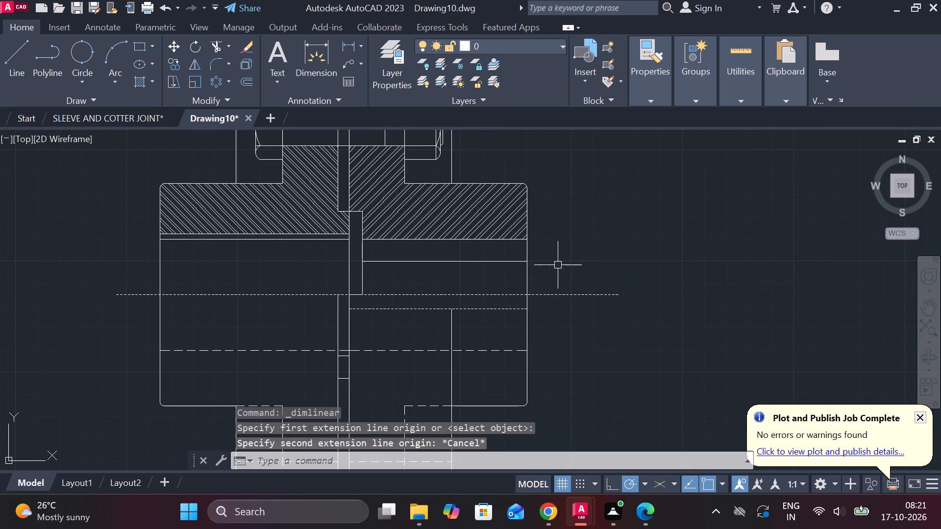
Check the distance from the left hub's upper bore lines to the shaft axis line using a linear dimension.
middle_click_drag(560, 265, 644, 266)
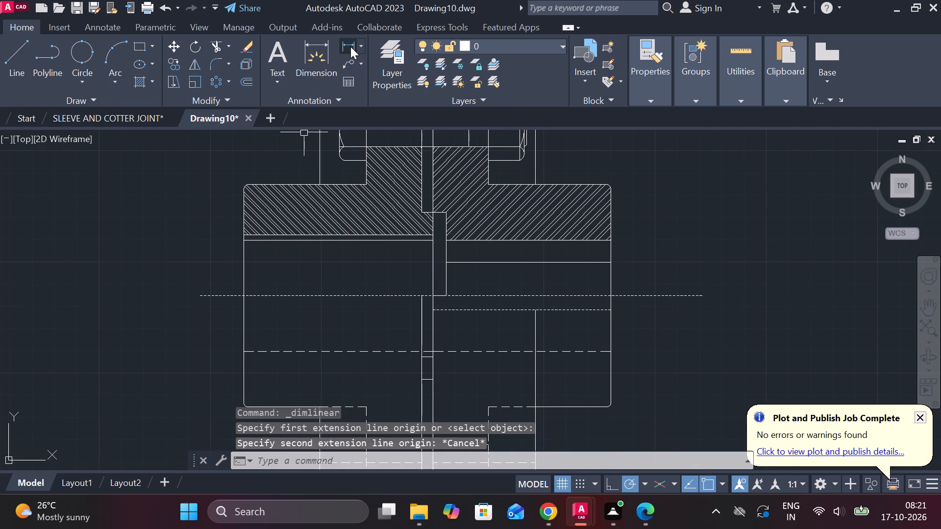
left_click(350, 47)
scroll(252, 190, "up", 1)
left_click(235, 262)
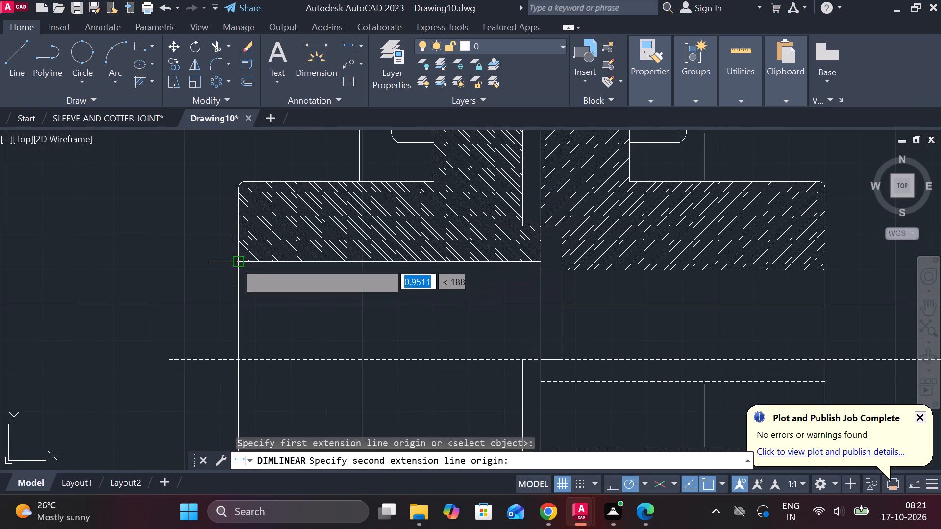
key("Escape")
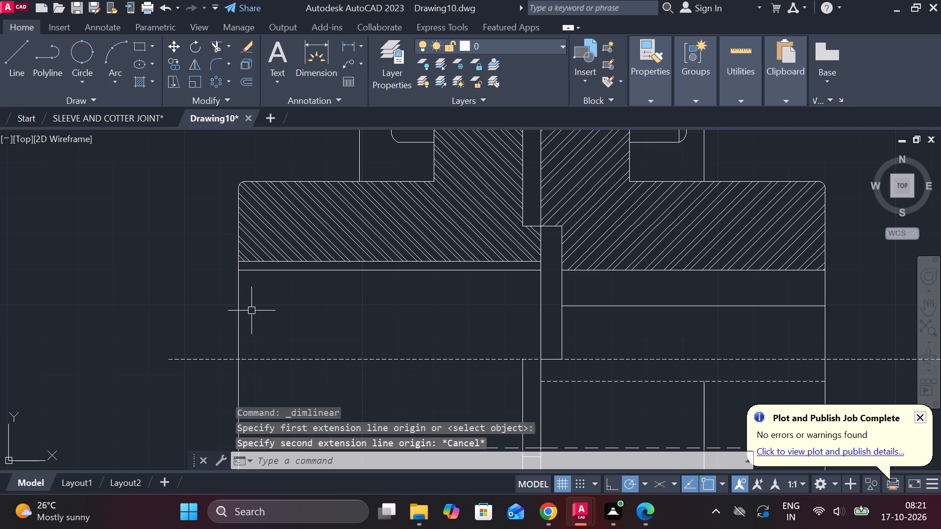
key("space")
left_click(239, 272)
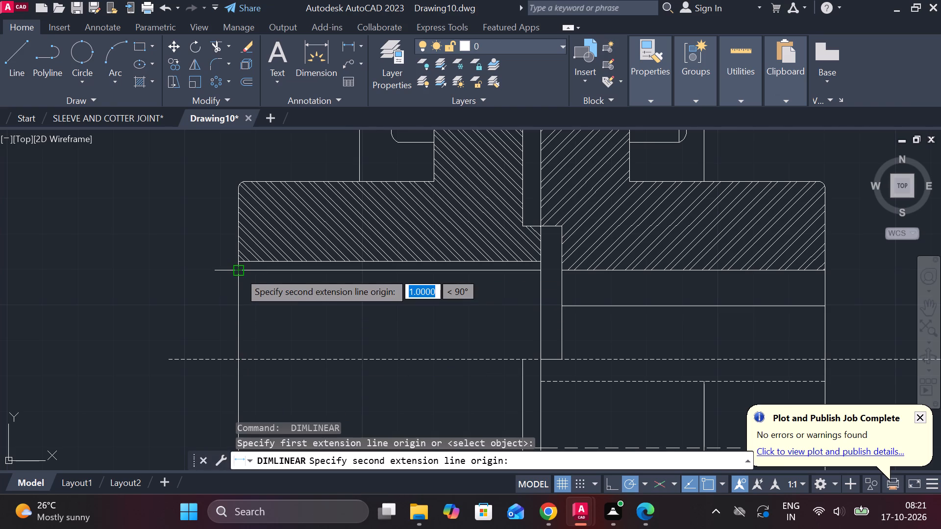
scroll(239, 272, "up", 1)
key("Escape")
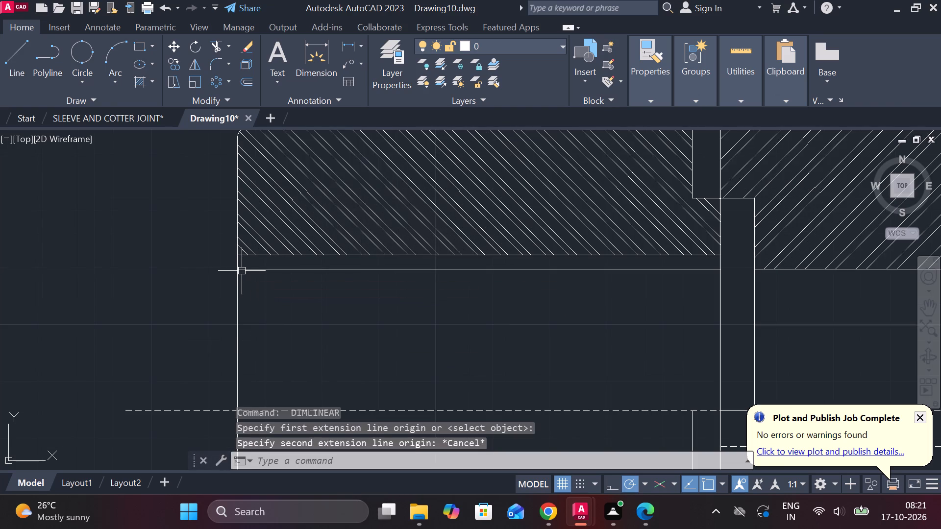
key("space")
left_click(238, 269)
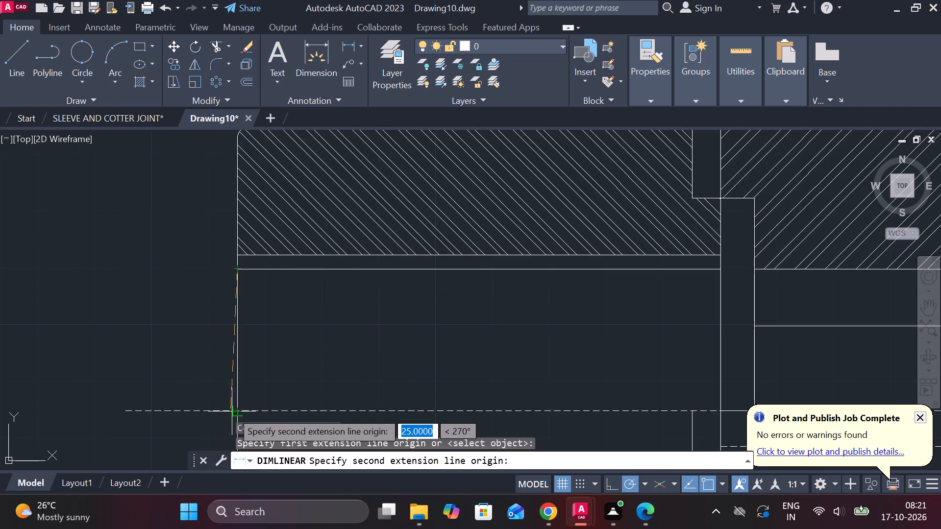
middle_click_drag(234, 409, 233, 364)
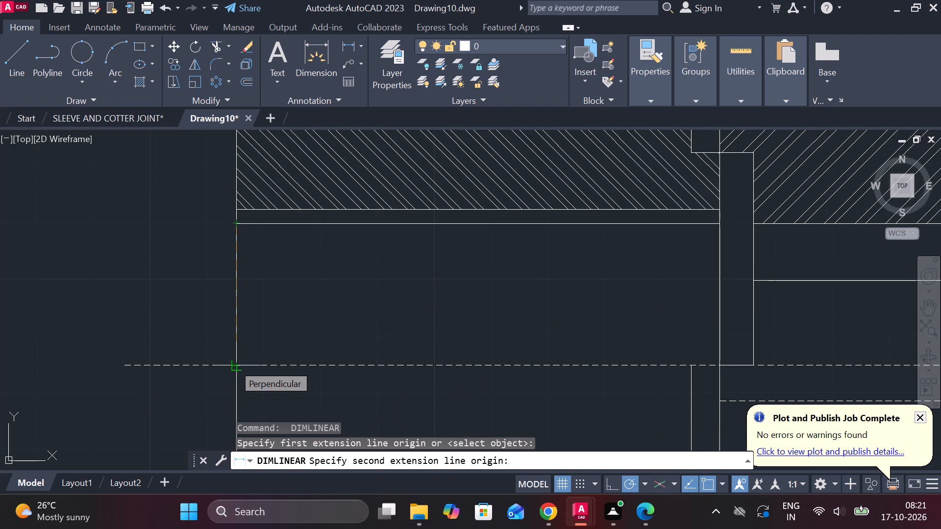
left_click(233, 364)
key("Escape")
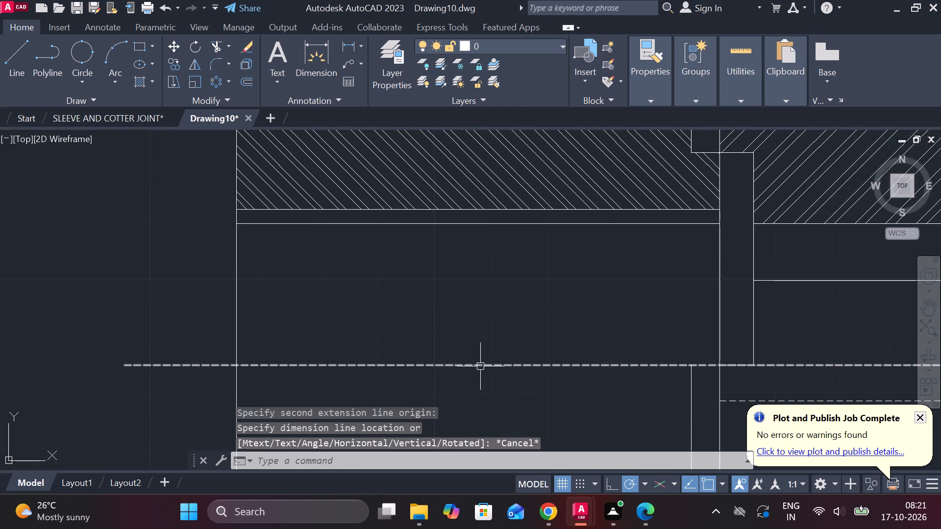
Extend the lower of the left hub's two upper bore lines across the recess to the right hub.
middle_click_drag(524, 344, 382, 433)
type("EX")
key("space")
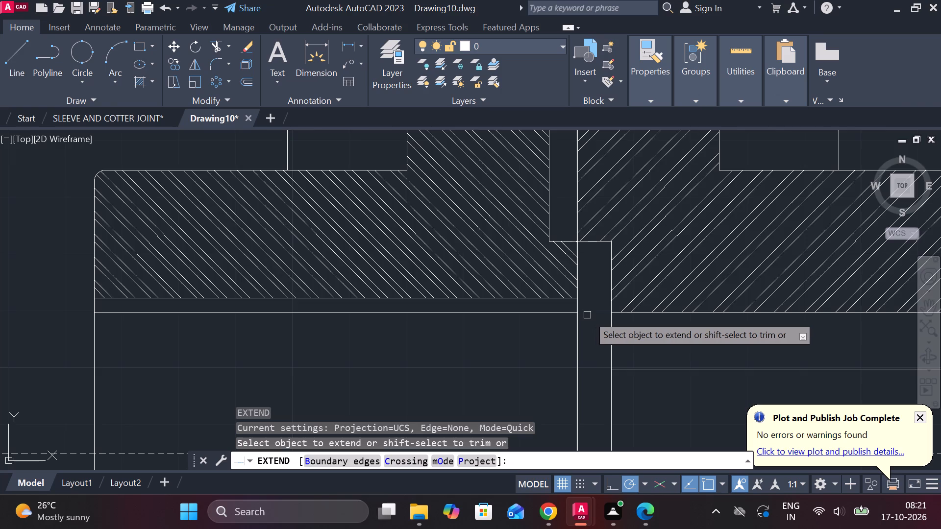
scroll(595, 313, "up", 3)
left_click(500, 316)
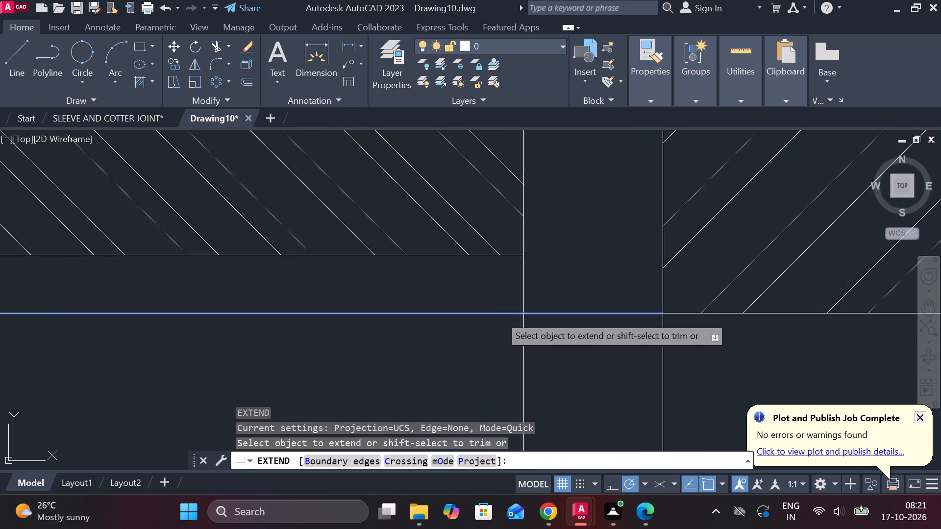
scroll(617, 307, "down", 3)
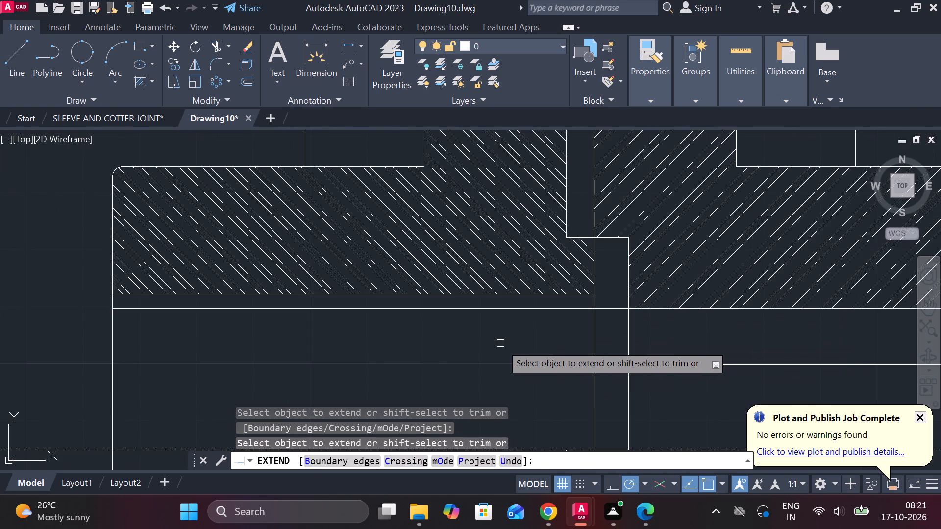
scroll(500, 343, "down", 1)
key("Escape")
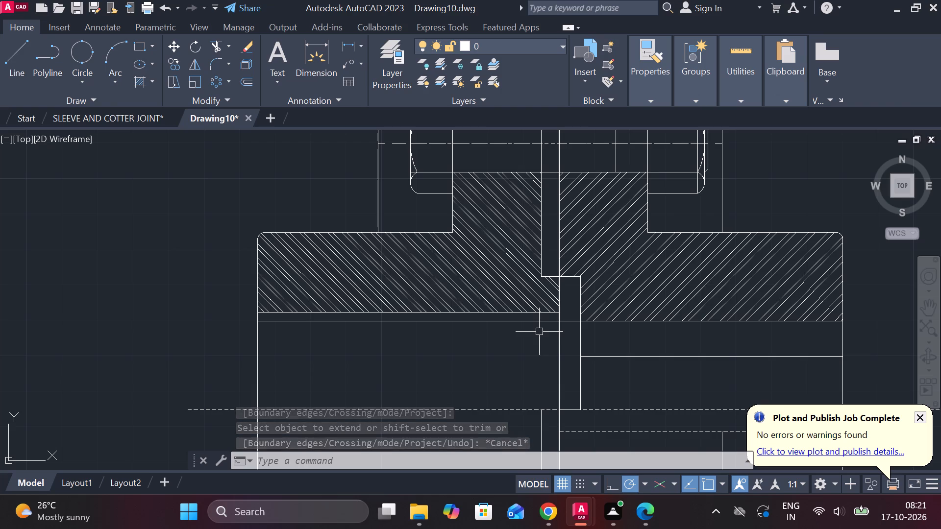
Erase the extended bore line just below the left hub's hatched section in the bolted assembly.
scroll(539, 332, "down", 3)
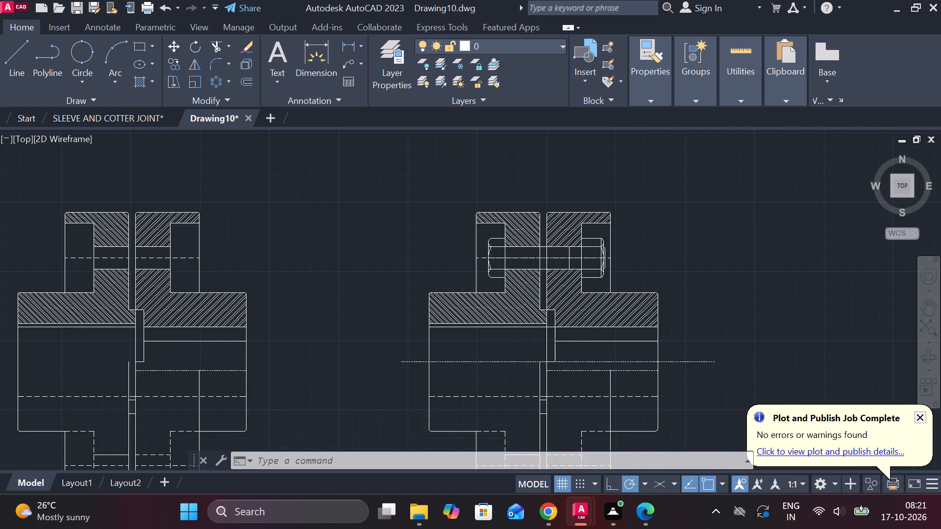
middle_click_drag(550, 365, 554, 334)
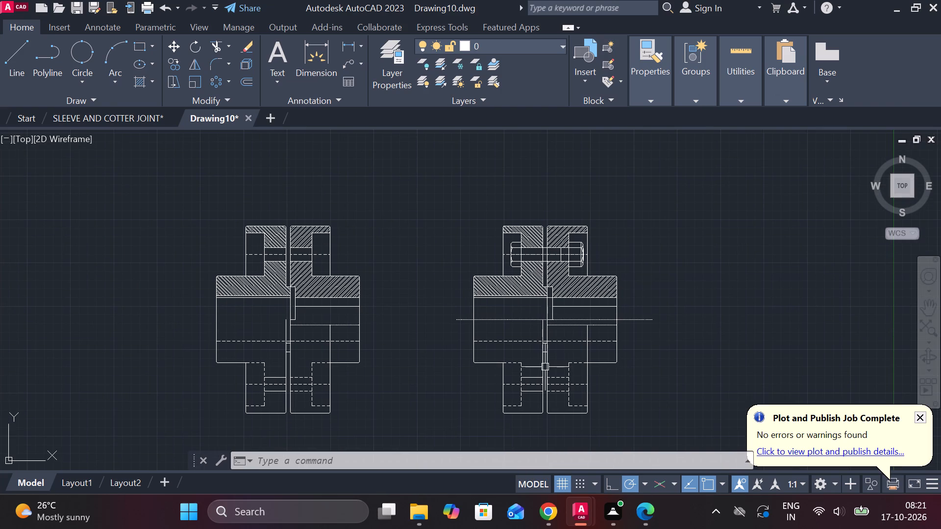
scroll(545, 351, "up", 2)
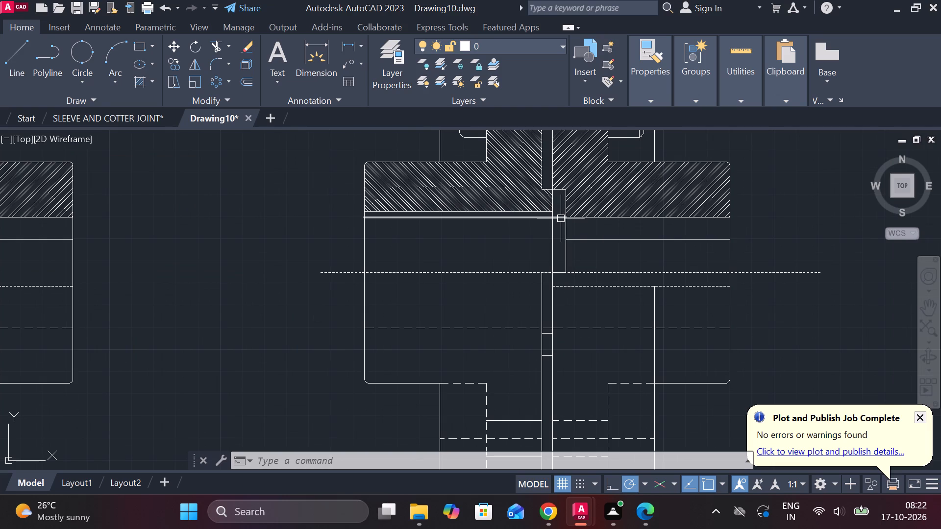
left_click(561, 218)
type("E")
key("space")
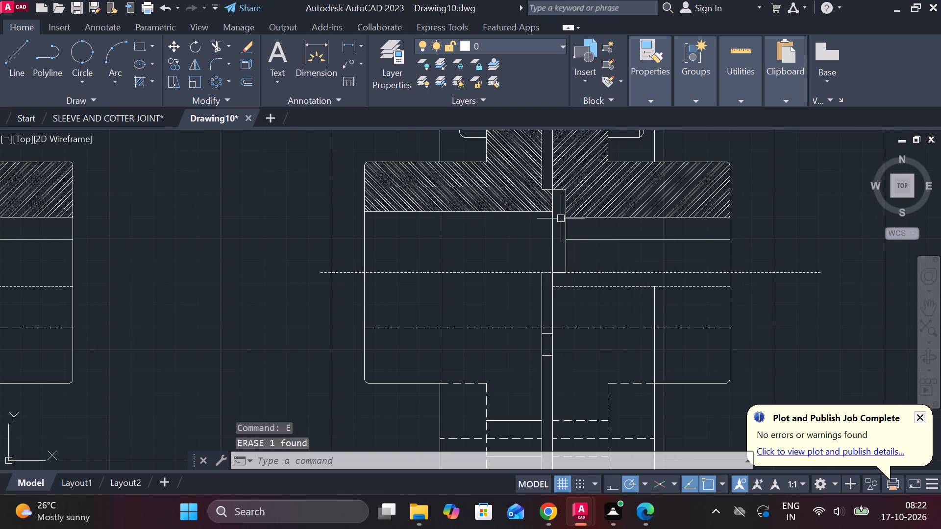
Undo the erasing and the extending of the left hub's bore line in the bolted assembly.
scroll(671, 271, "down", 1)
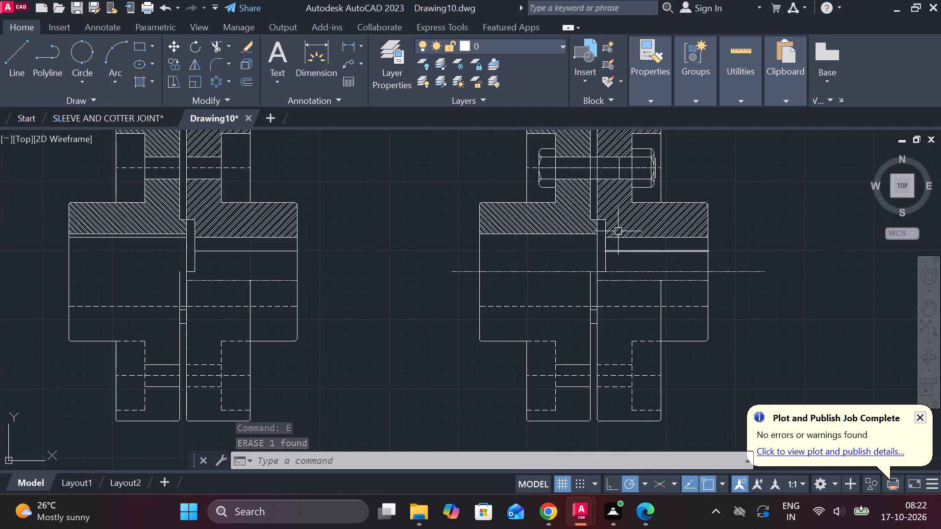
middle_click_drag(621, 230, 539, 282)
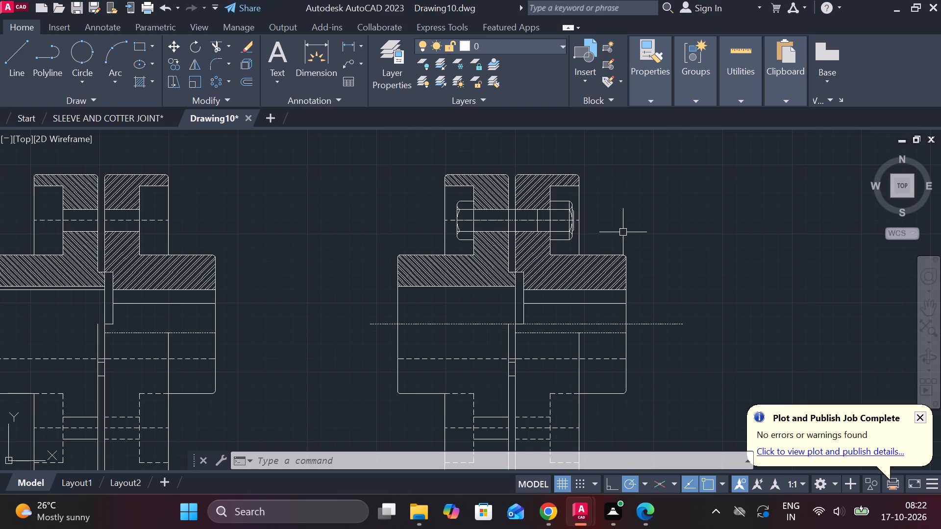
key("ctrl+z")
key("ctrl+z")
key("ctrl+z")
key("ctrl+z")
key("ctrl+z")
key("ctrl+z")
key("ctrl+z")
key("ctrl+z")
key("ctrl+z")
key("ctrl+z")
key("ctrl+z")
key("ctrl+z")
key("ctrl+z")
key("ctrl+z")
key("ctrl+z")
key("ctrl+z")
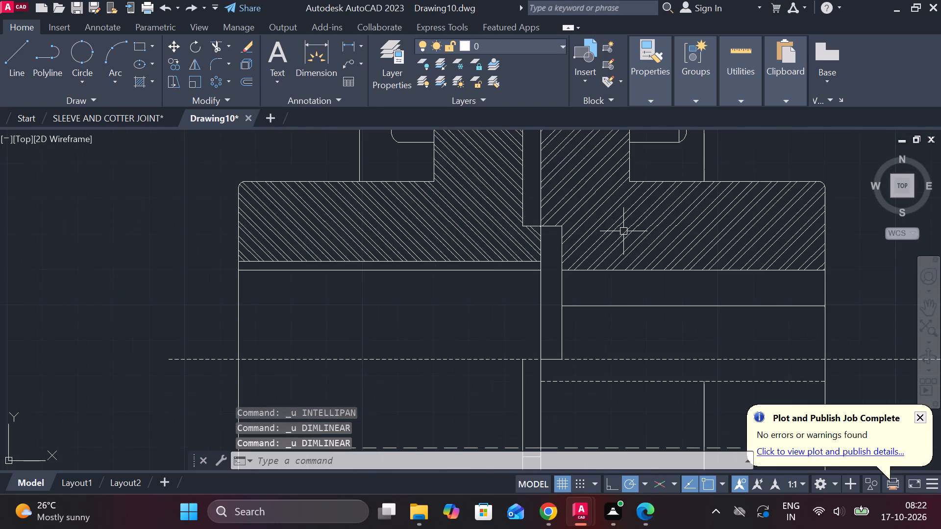
Undo the assembly's dimension, hatch and bolt placement edits until the bolt and nut stand apart from the flanges.
key("ctrl+z")
key("ctrl+z")
key("ctrl+z")
key("ctrl+z")
key("ctrl+z")
key("ctrl+z")
key("ctrl+z")
key("ctrl+z")
key("ctrl+z")
key("ctrl+z")
key("ctrl+z")
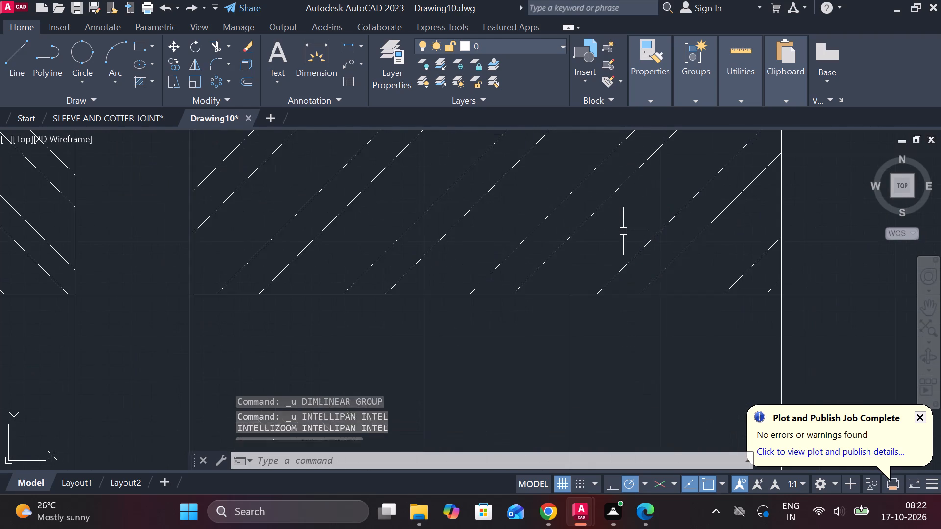
key("ctrl+z")
key("ctrl+z")
key("ctrl+z")
key("ctrl+z")
key("ctrl+z")
key("ctrl+z")
key("ctrl+z")
key("ctrl+z")
key("ctrl+z")
key("ctrl+z")
key("ctrl+z")
key("ctrl+z")
key("ctrl+z")
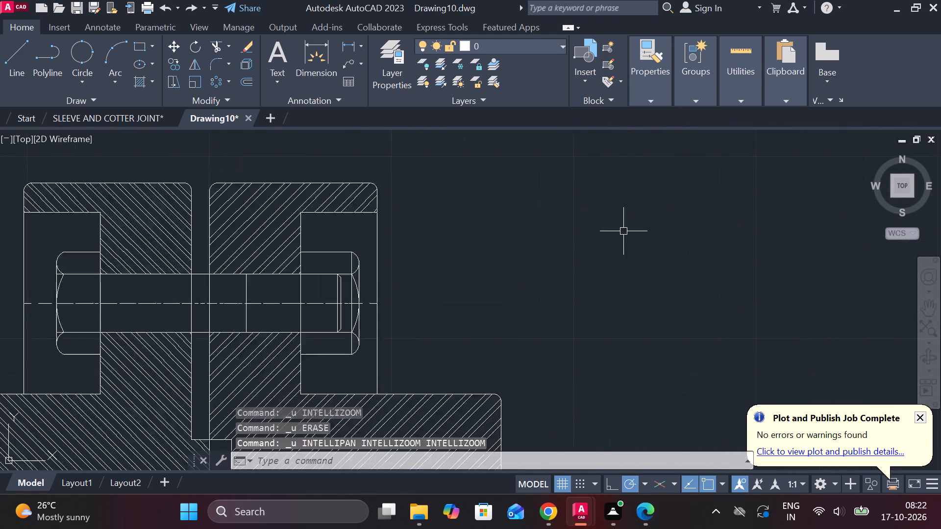
Undo the earlier bolt and centre line edits until the bolt's centre line is gone and the separate erased line is back.
scroll(623, 231, "down", 3)
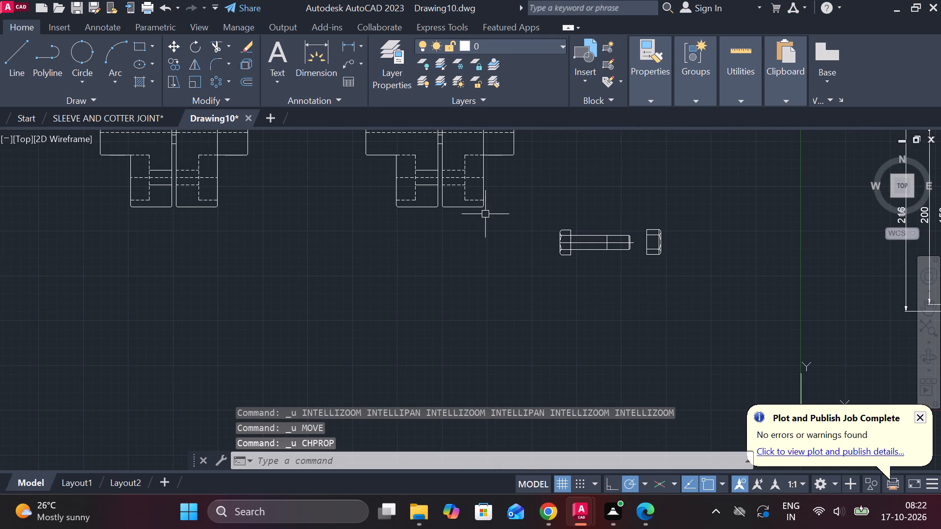
scroll(485, 214, "down", 2)
middle_click_drag(494, 259, 494, 289)
scroll(485, 241, "up", 2)
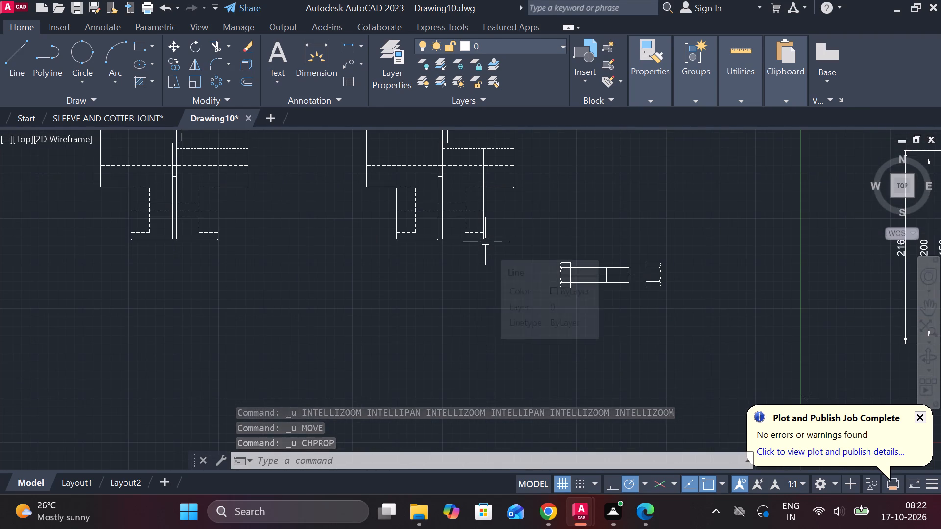
scroll(485, 241, "up", 1)
key("ctrl+z")
key("ctrl+z")
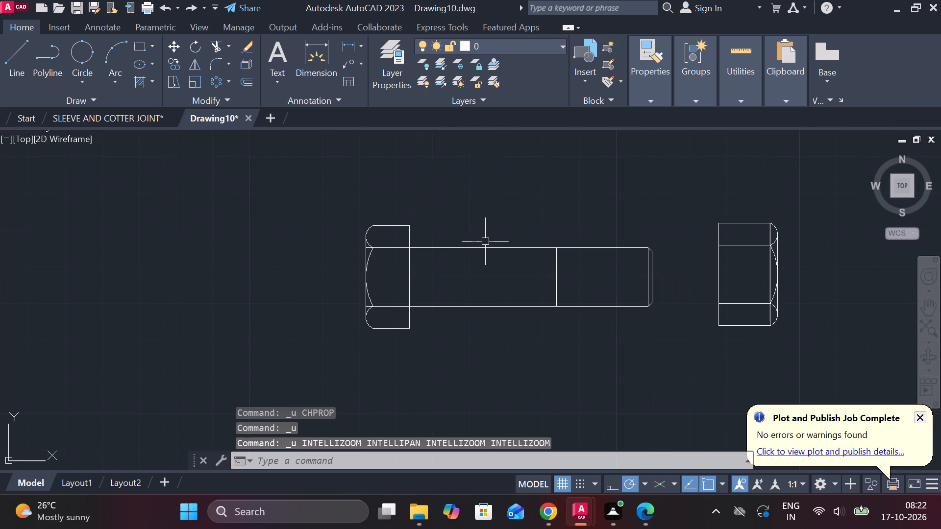
key("ctrl+z")
key("ctrl+z")
key("ctrl+z")
key("ctrl+z")
key("ctrl+z")
key("ctrl+z")
key("ctrl+z")
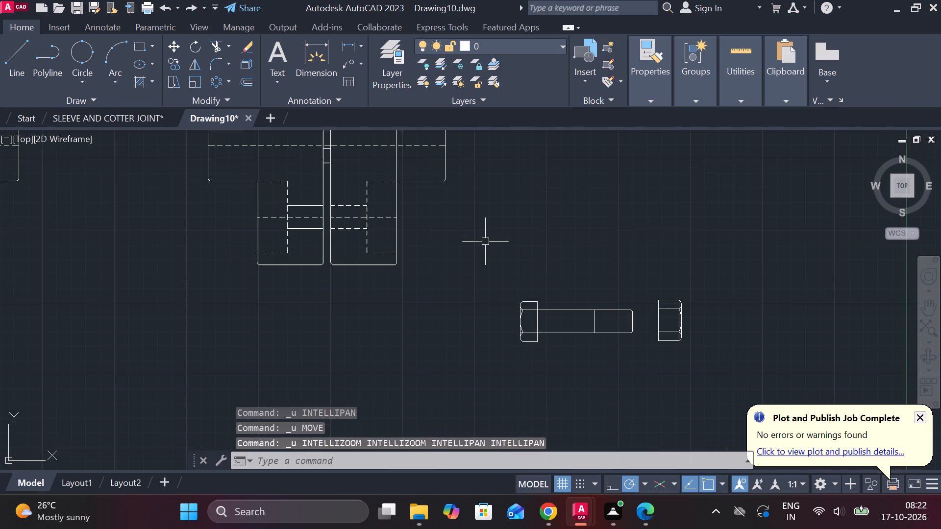
key("ctrl+z")
key("ctrl+z")
key("ctrl+z")
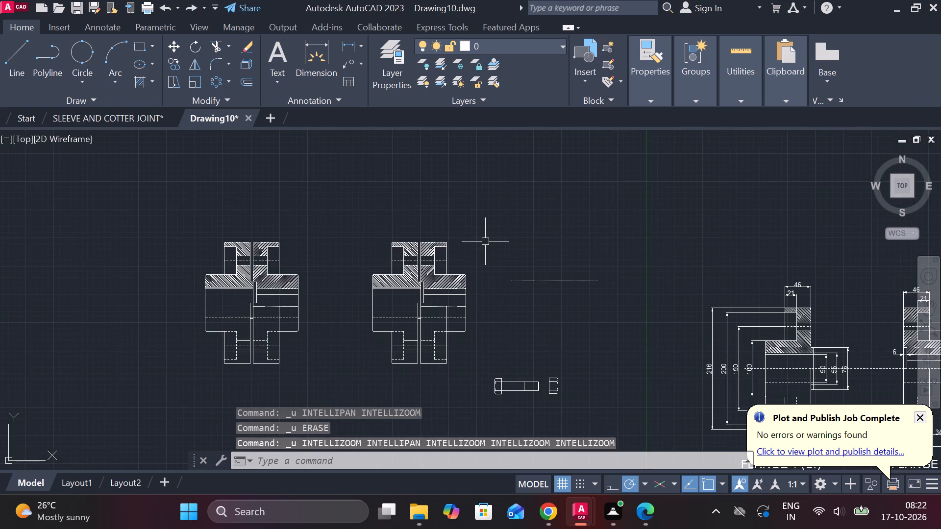
Undo the copying of the assembly and the joining move until the two sectioned flanges are separate.
key("ctrl+z")
key("ctrl+z")
key("ctrl+z")
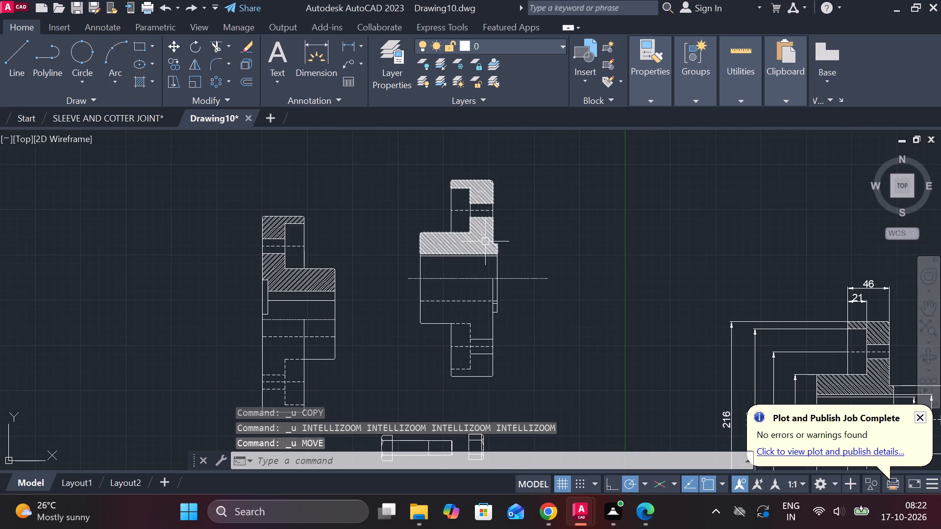
Move the spigot flange with its shaft axis line to the free space left of the recessed flange.
scroll(485, 241, "down", 1)
scroll(485, 241, "up", 1)
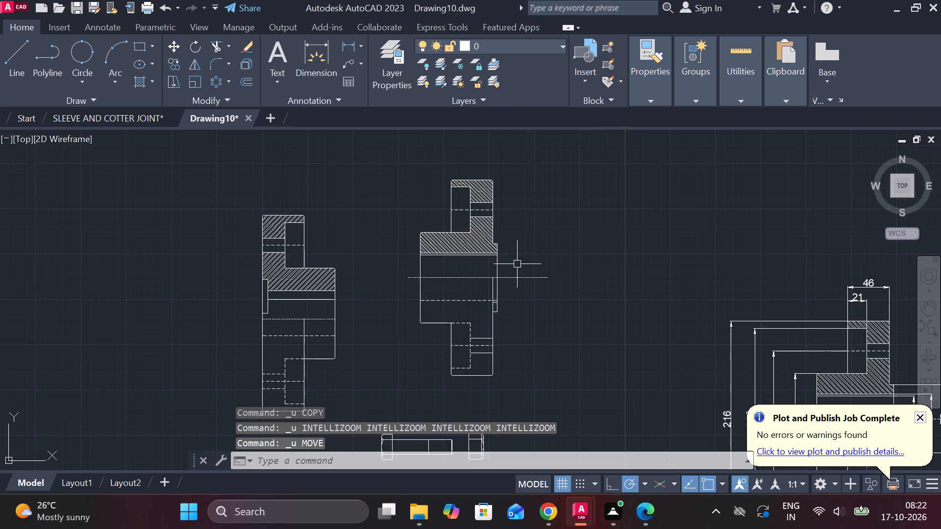
scroll(519, 265, "up", 1)
scroll(520, 267, "down", 1)
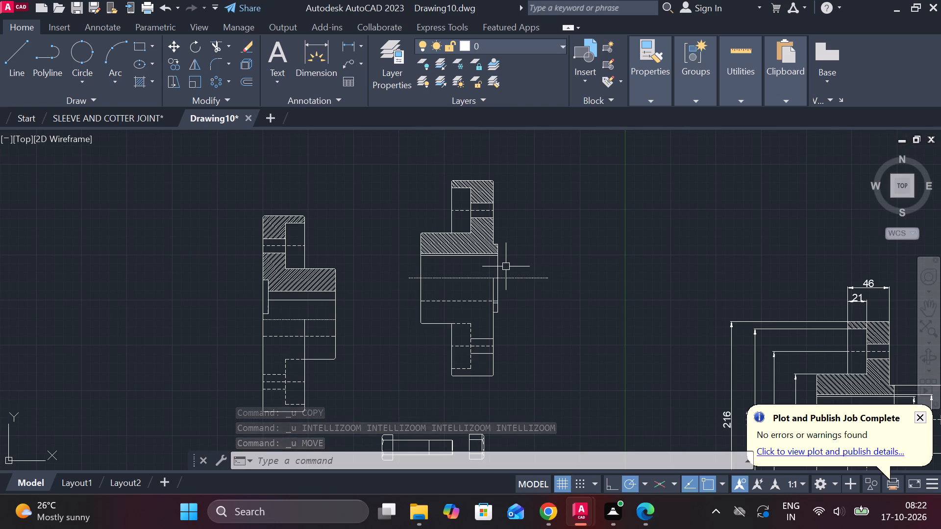
scroll(506, 266, "down", 1)
left_click(433, 200)
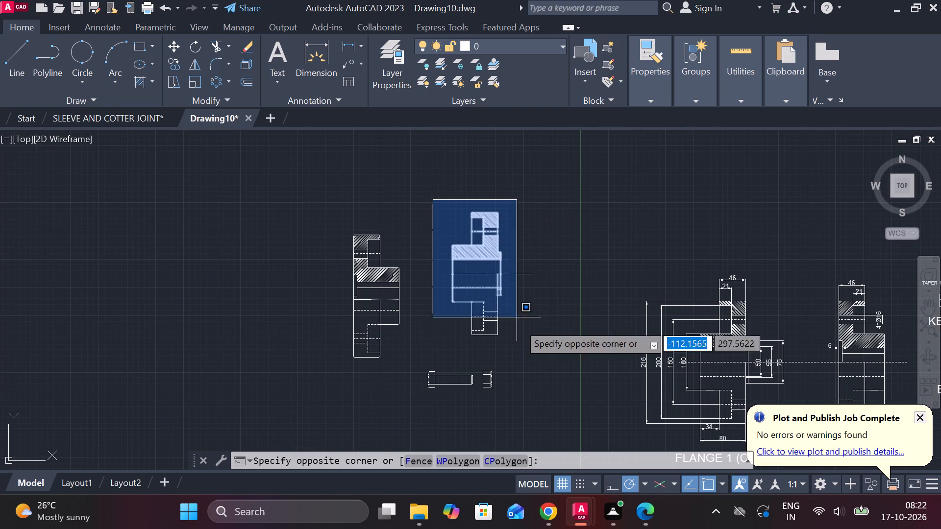
left_click(534, 349)
key("m")
key("Return")
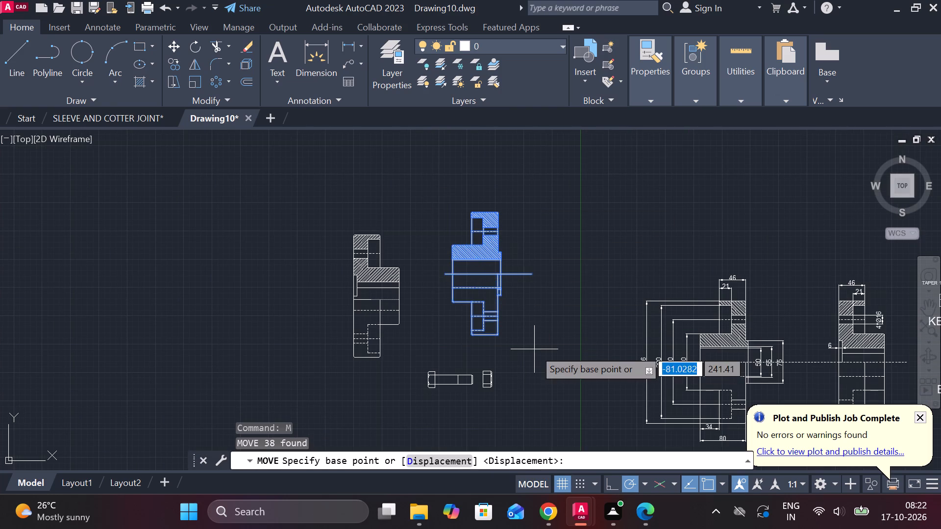
scroll(518, 274, "up", 2)
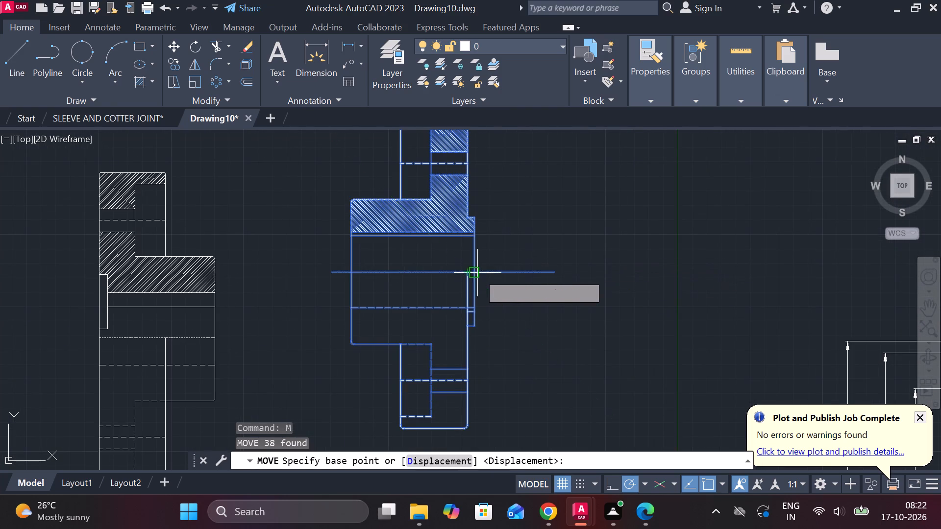
left_click(477, 273)
scroll(486, 275, "down", 1)
middle_click_drag(283, 324, 510, 289)
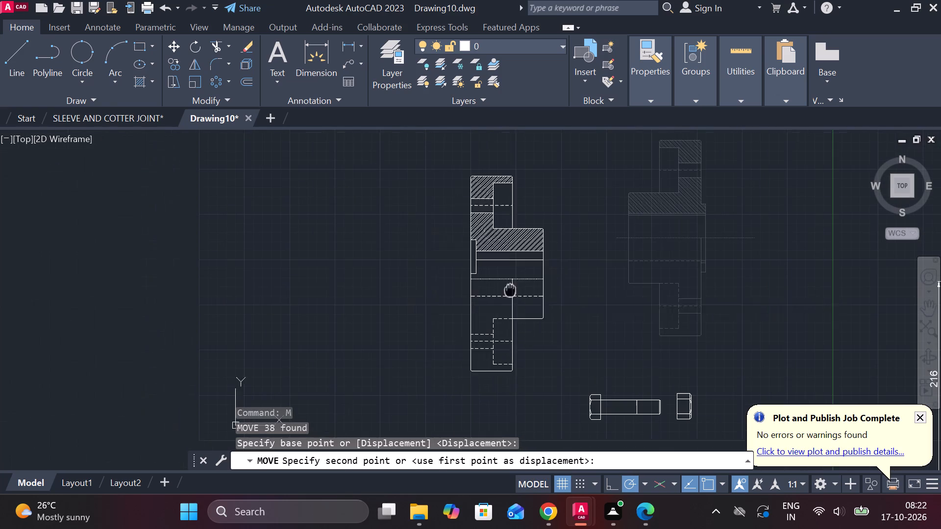
scroll(425, 296, "up", 3)
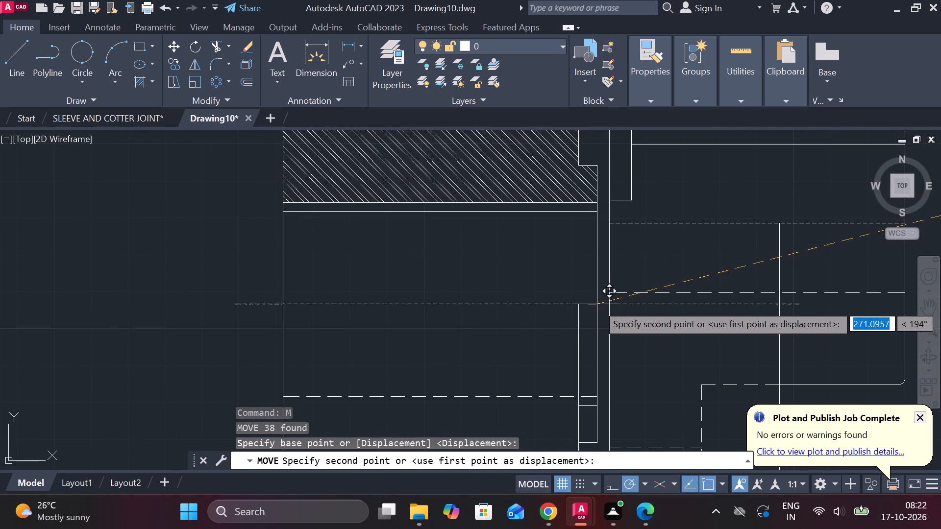
scroll(610, 302, "down", 1)
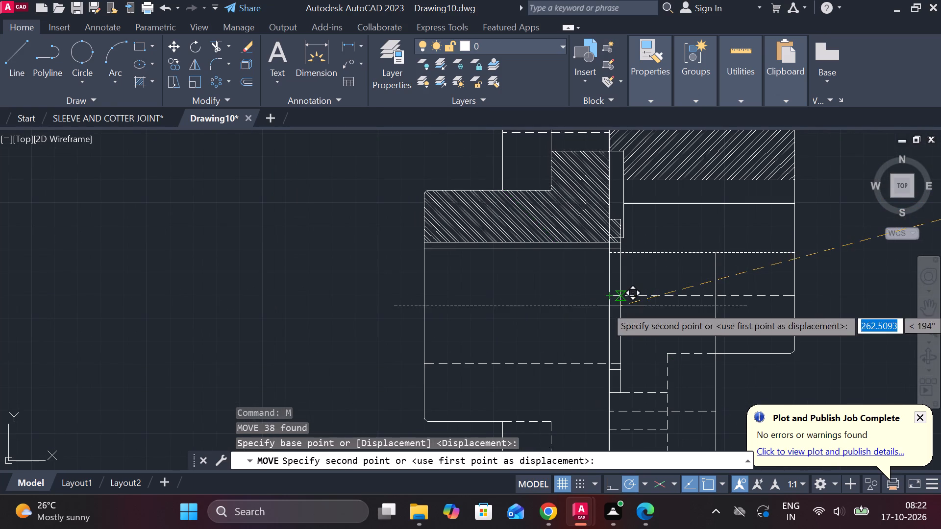
middle_click_drag(620, 307, 587, 200)
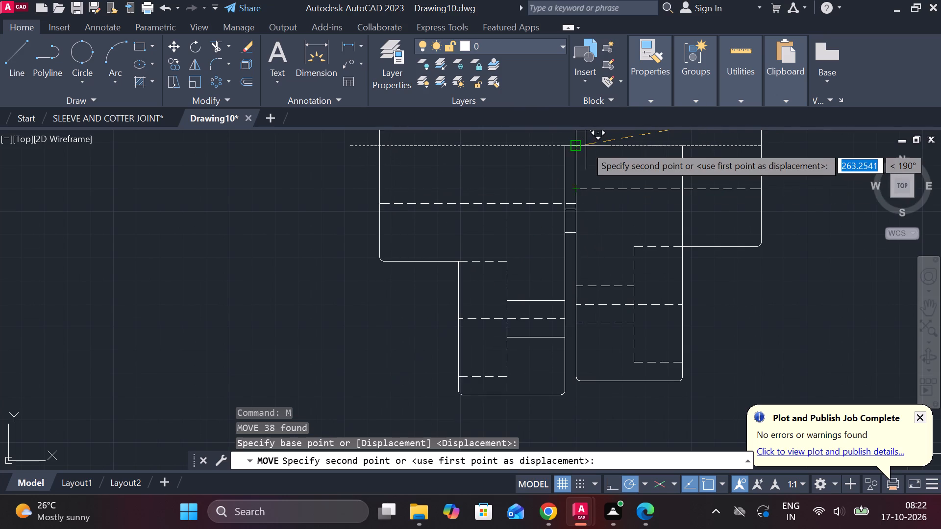
scroll(466, 166, "down", 1)
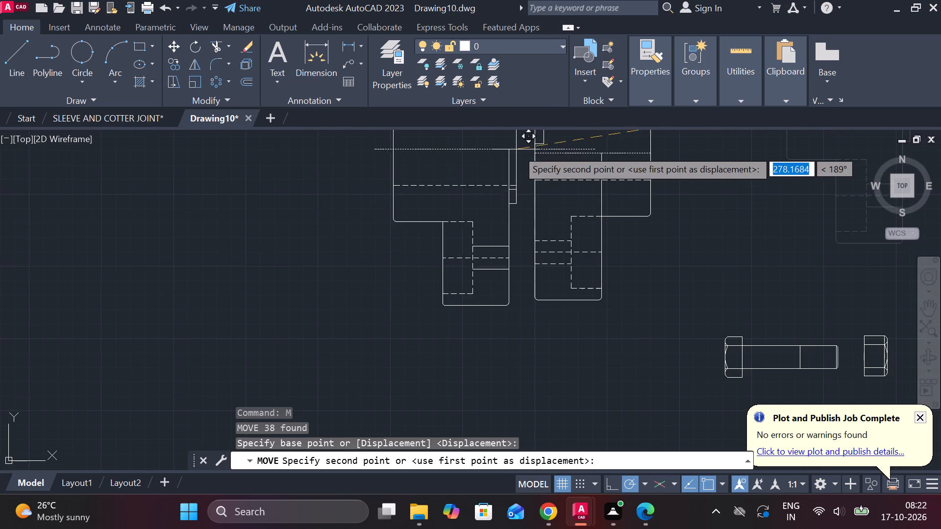
left_click(462, 173)
Move the left flange, without its axis line, so its lower bolt-hole centre line meets the right flange's at the mating face.
scroll(471, 184, "down", 2)
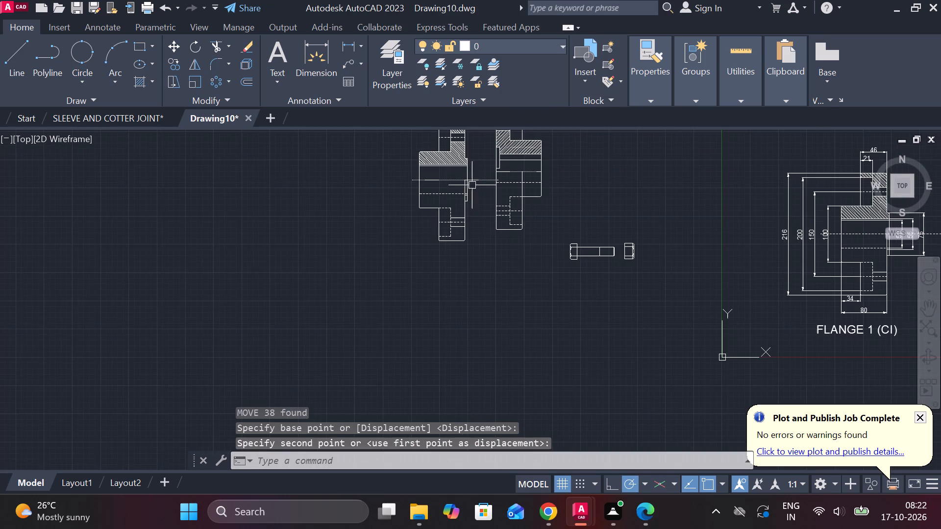
middle_click_drag(441, 193, 422, 257)
left_click(379, 162)
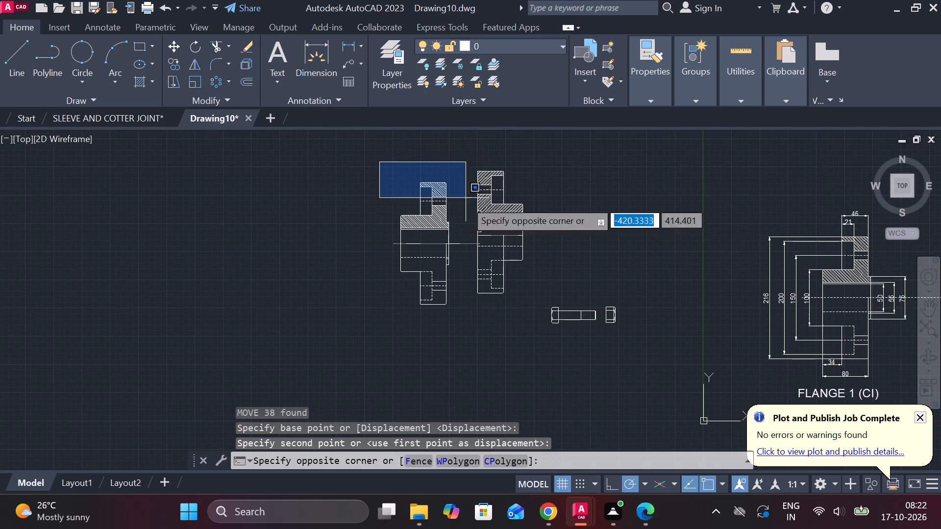
left_click(461, 323)
scroll(455, 273, "up", 2)
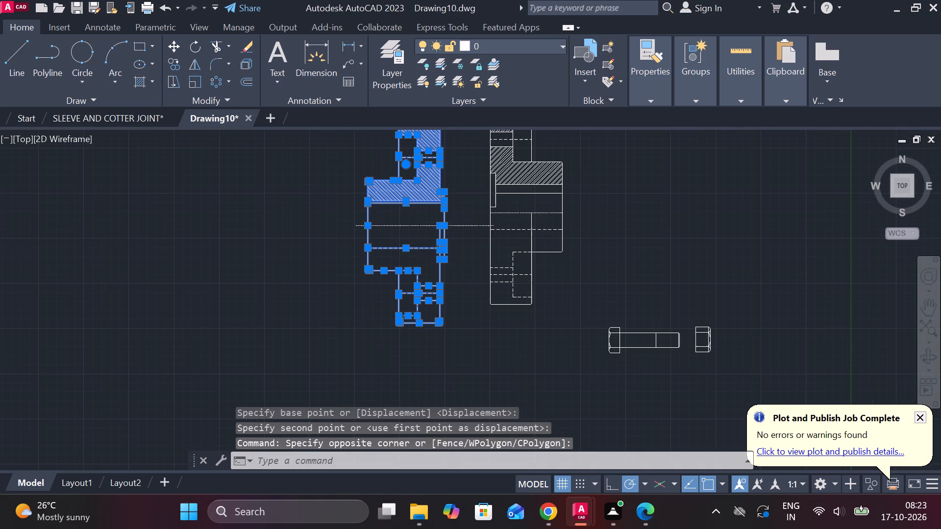
key("m")
key("Return")
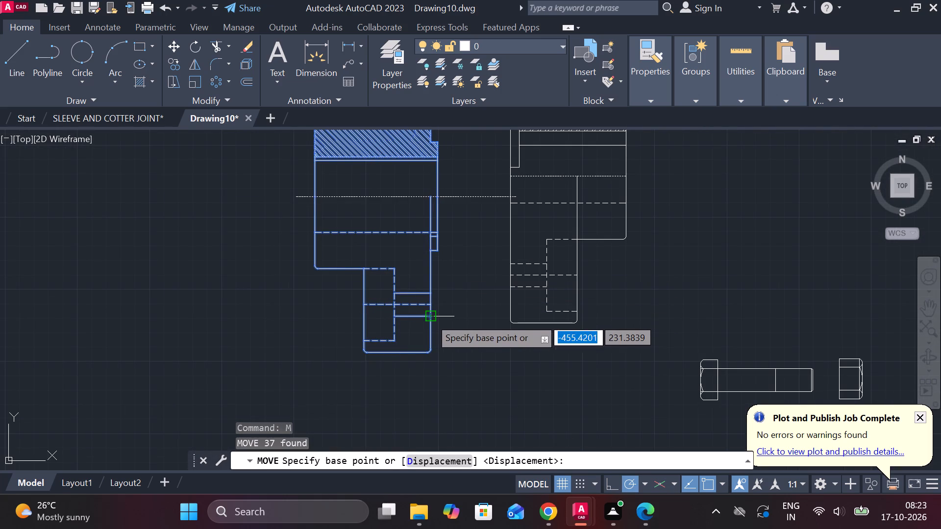
scroll(430, 318, "up", 2)
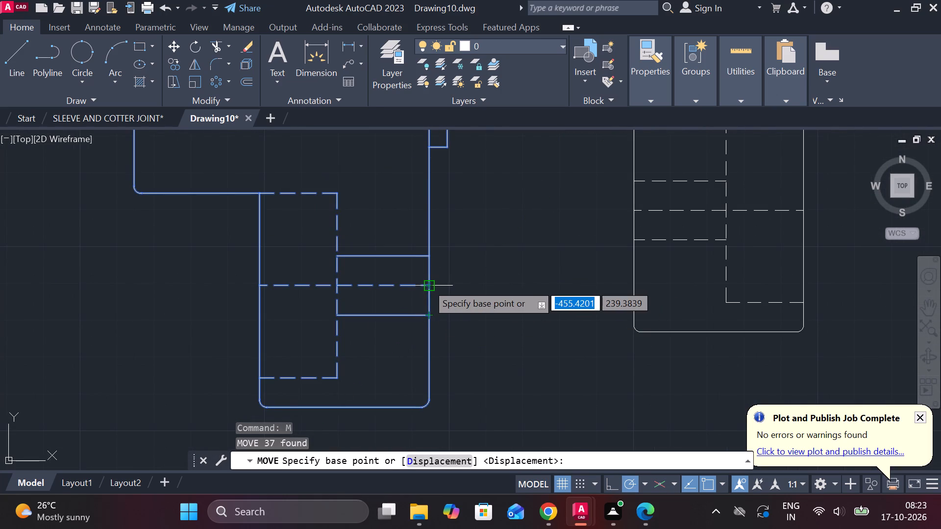
left_click(427, 284)
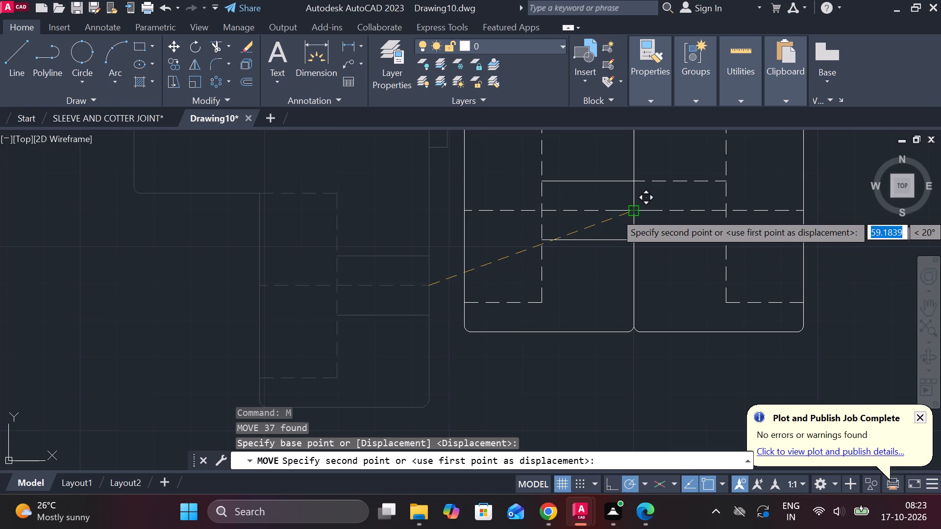
left_click(635, 213)
Erase the left flange's upper spigot end line just inside the right flange's recess.
scroll(615, 231, "down", 3)
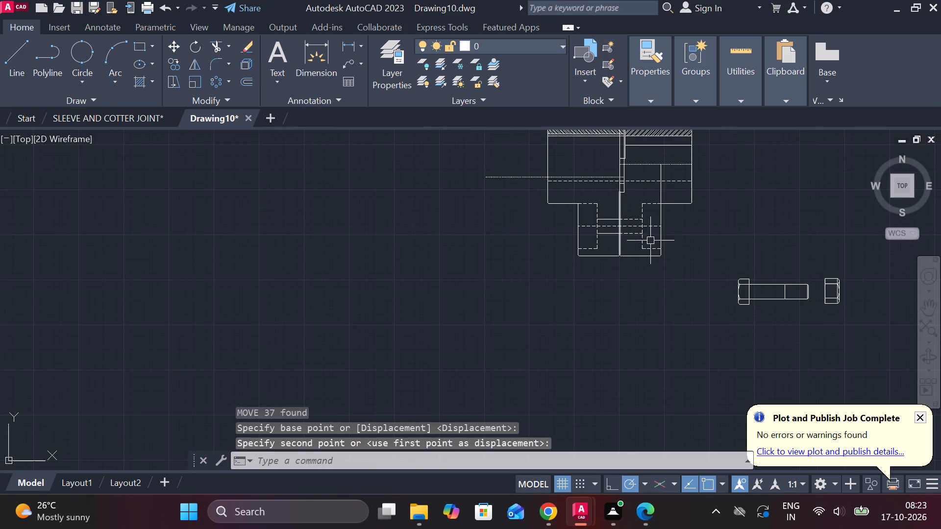
middle_click_drag(724, 178, 543, 373)
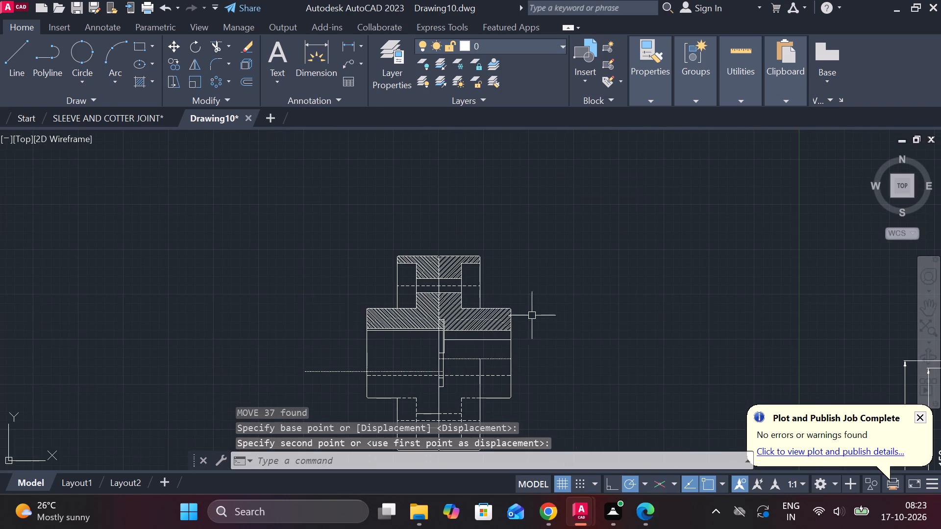
middle_click_drag(535, 313, 579, 270)
scroll(490, 297, "up", 3)
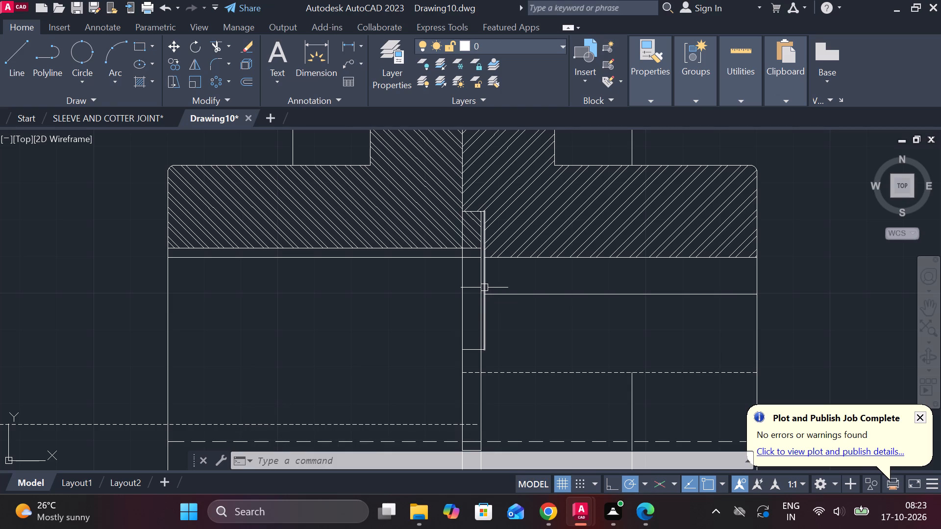
left_click(480, 278)
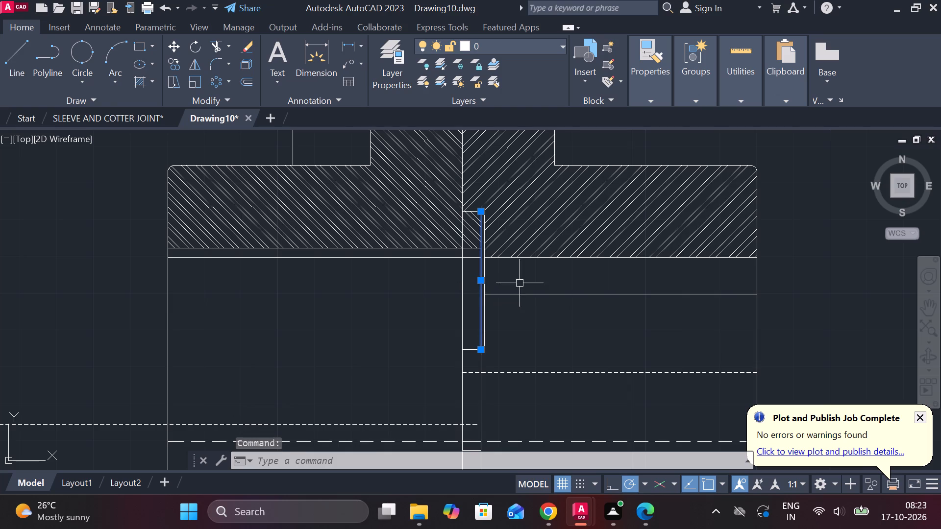
type("E")
key("space")
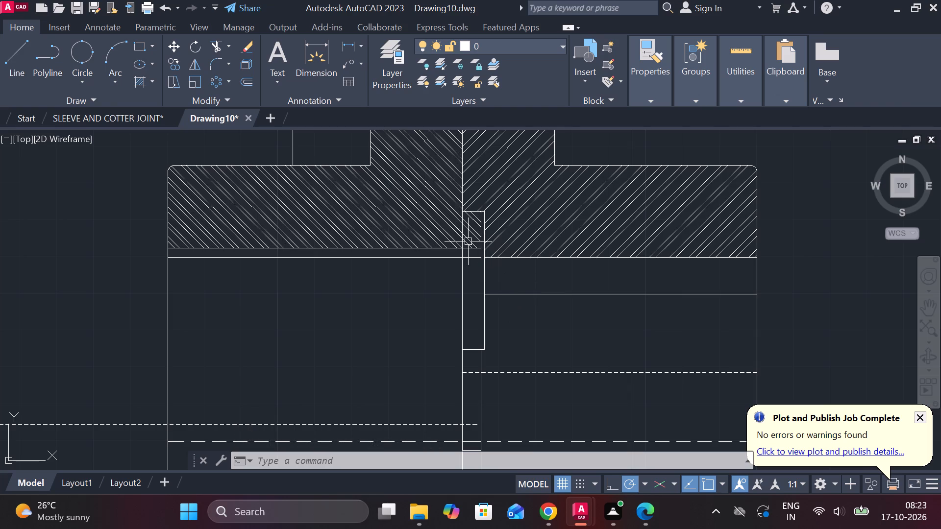
Remove the left flange's section hatching using Trim.
type("TR")
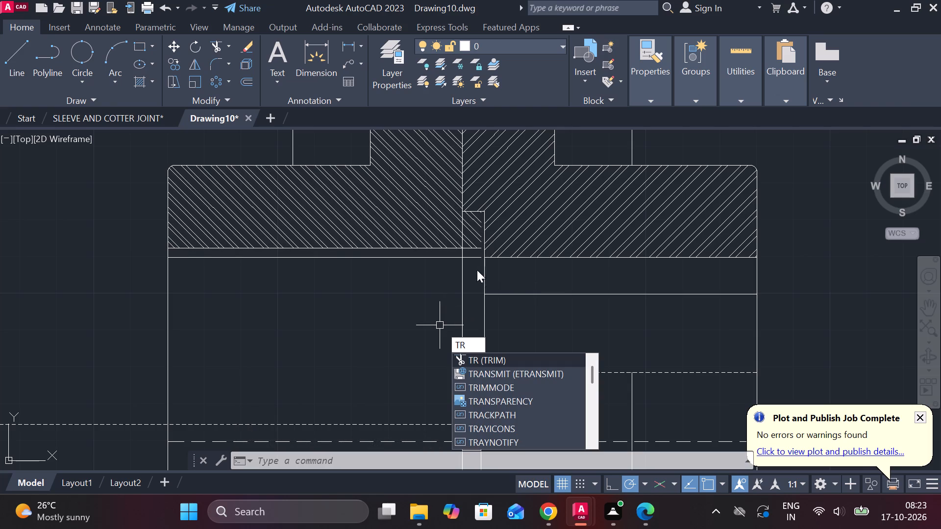
key("space")
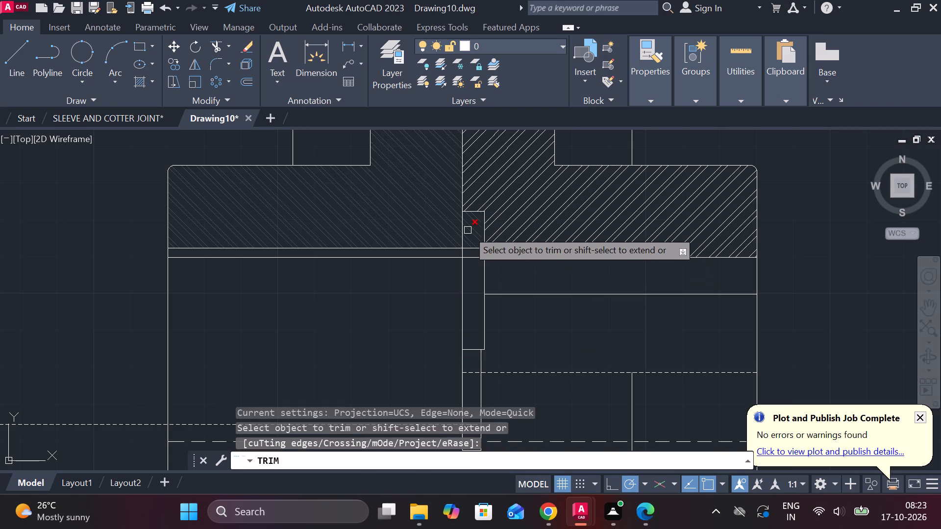
left_click(468, 230)
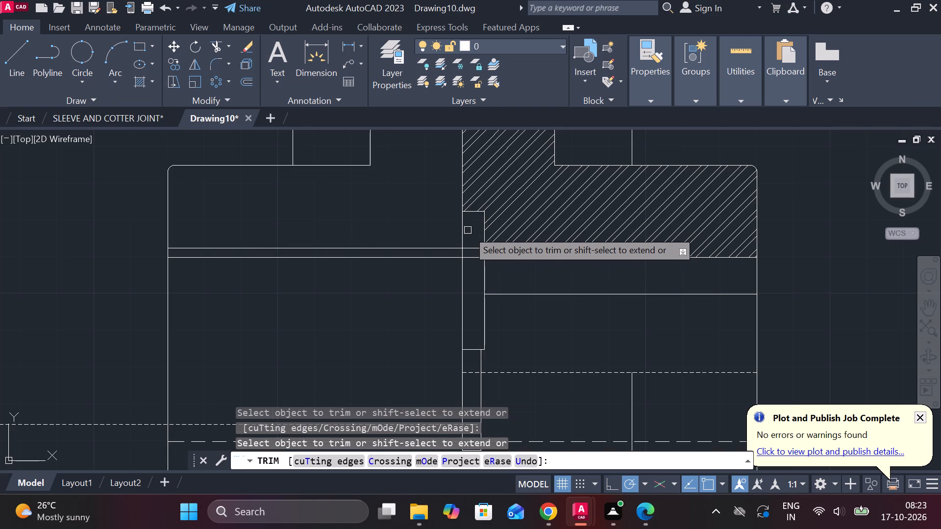
key("Escape")
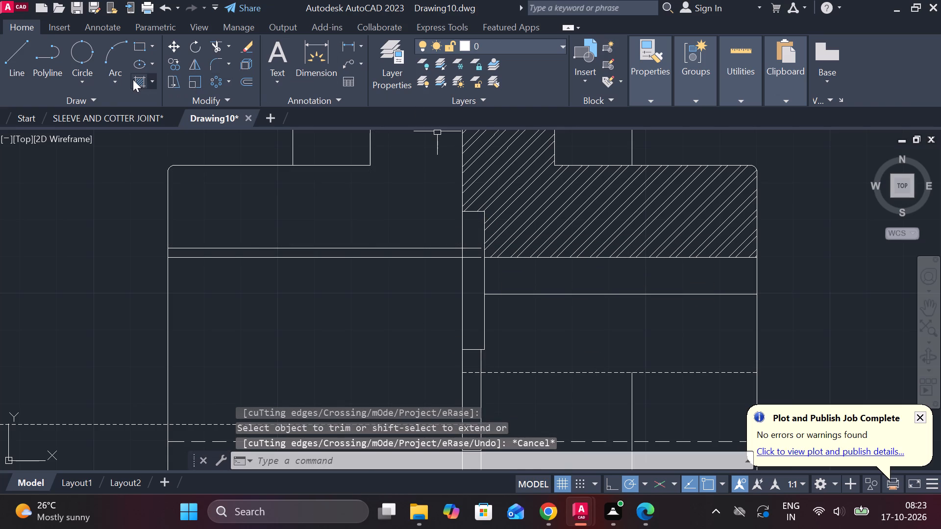
Hatch the left flange's upper section below the bolt hole with pattern angle 90 and scale 0.3, leaving the spigot recess unhatched.
left_click(133, 79)
left_click(360, 205)
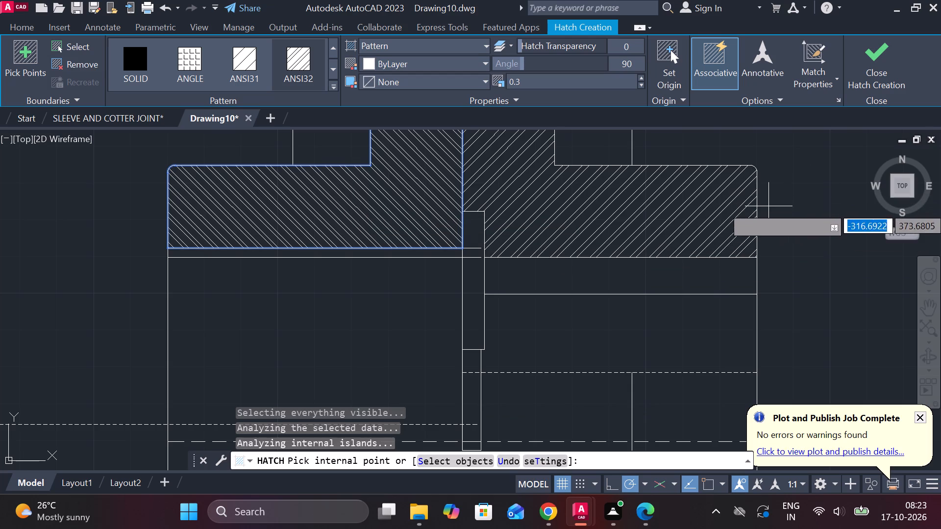
left_click(475, 230)
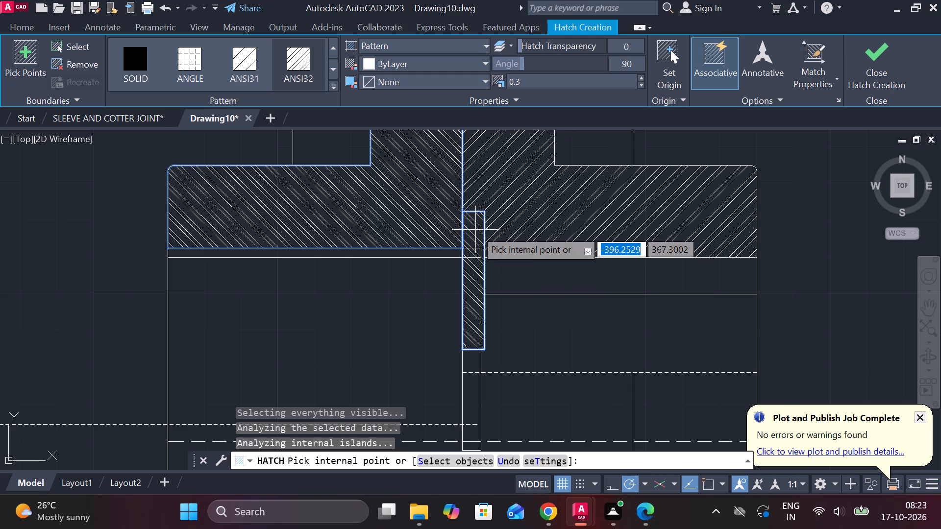
key("ctrl+z")
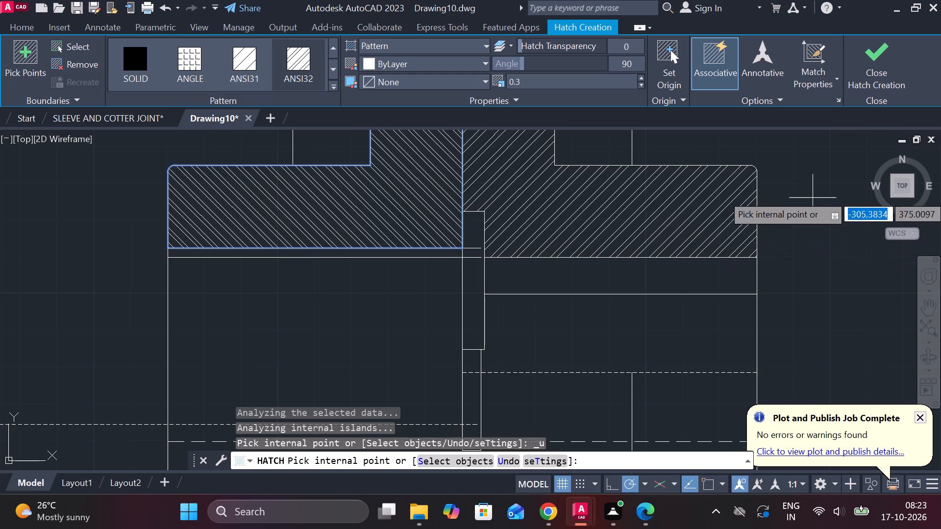
key("Escape")
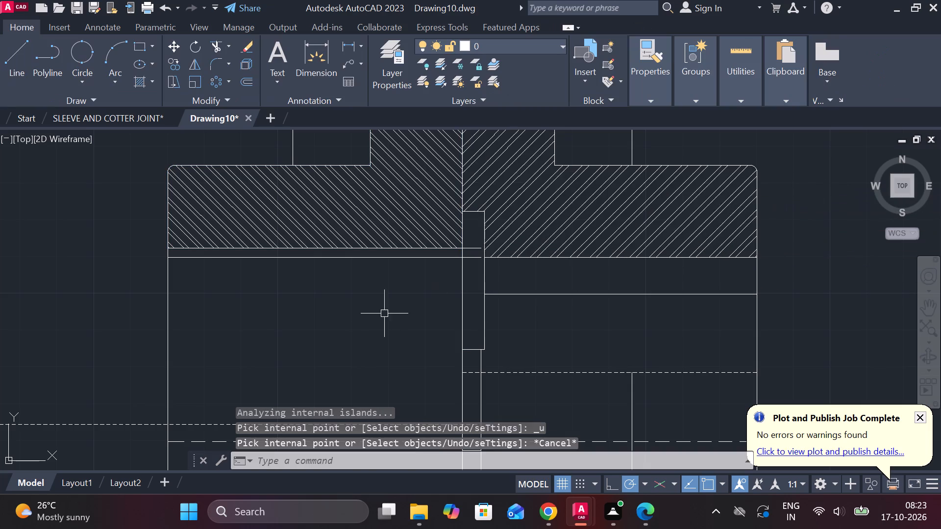
Extend the left flange's two upper bore and keyway lines to the far edge of the right flange's recess.
type("EX")
key("space")
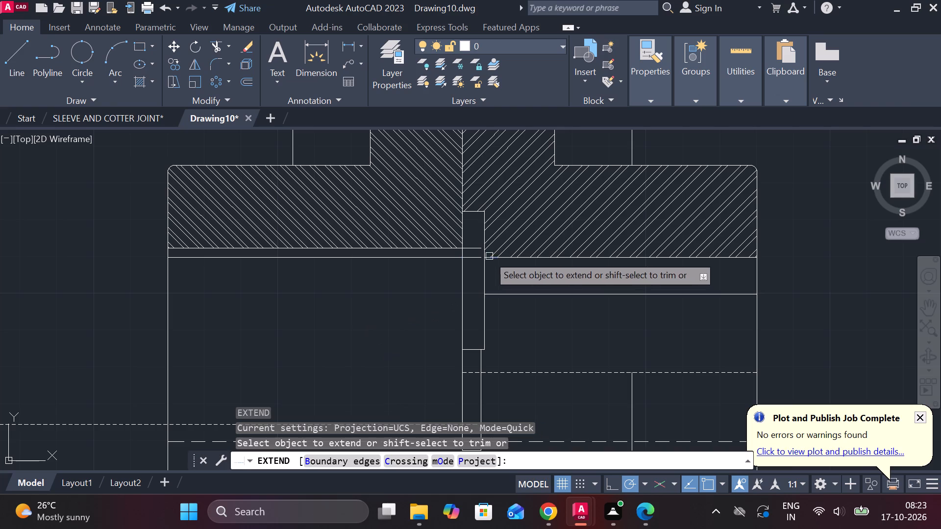
left_click(478, 245)
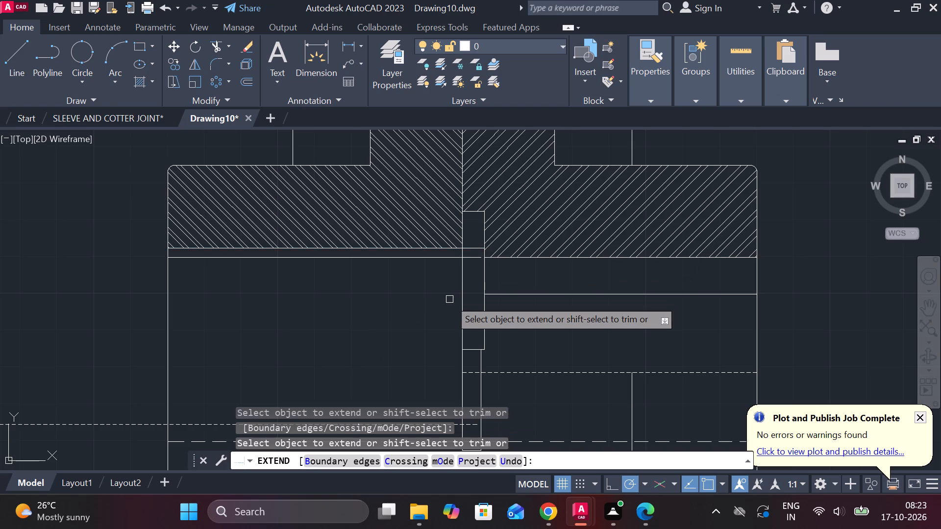
left_click(470, 259)
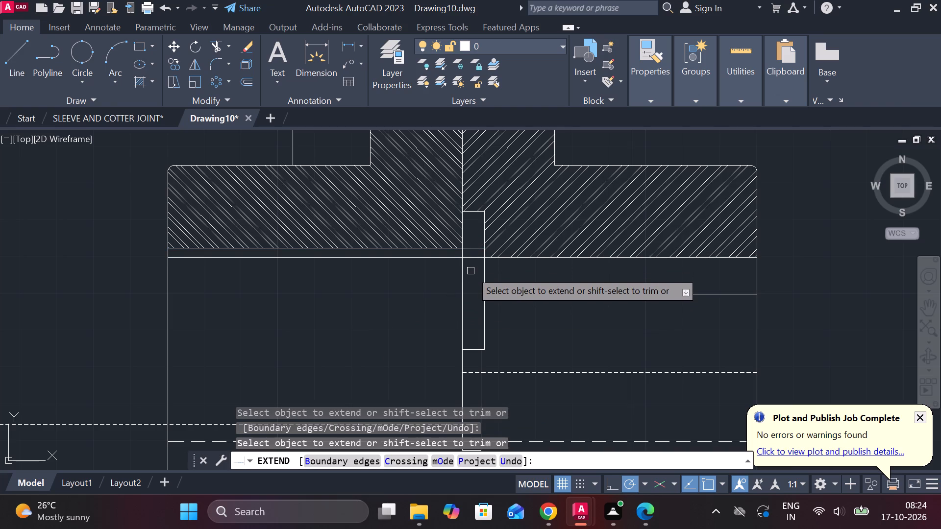
scroll(470, 271, "down", 2)
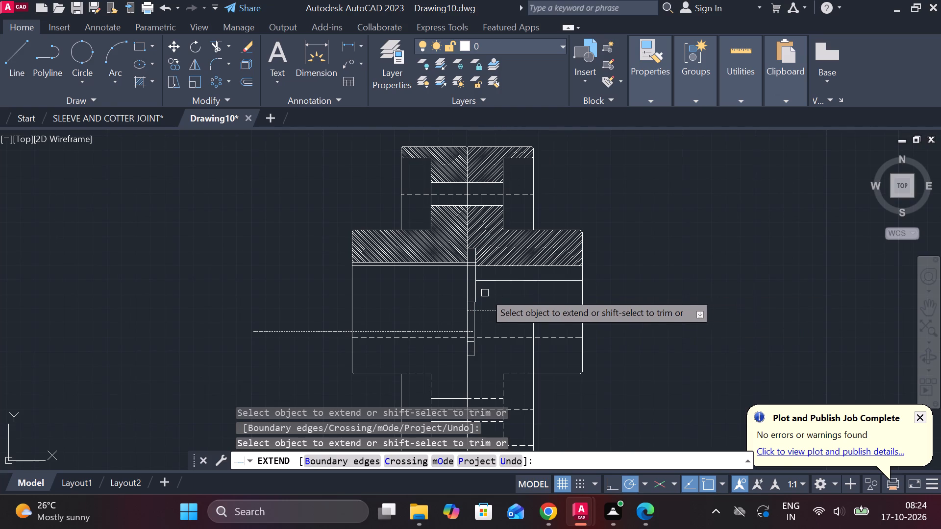
scroll(484, 289, "up", 2)
left_click(440, 264)
key("Escape")
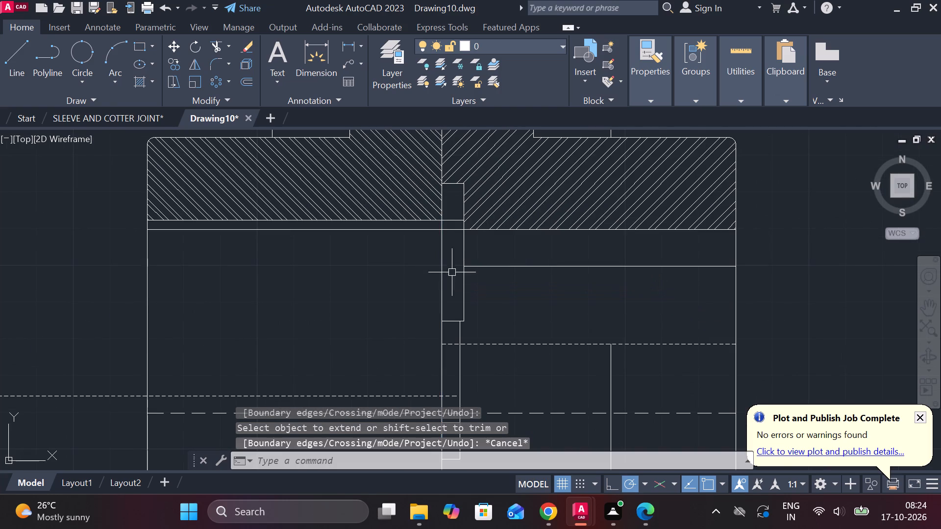
Trim the mating-face and spigot lines where they cross the gap between the two flanges' dashed axis lines.
type("TR")
key("space")
scroll(464, 292, "down", 2)
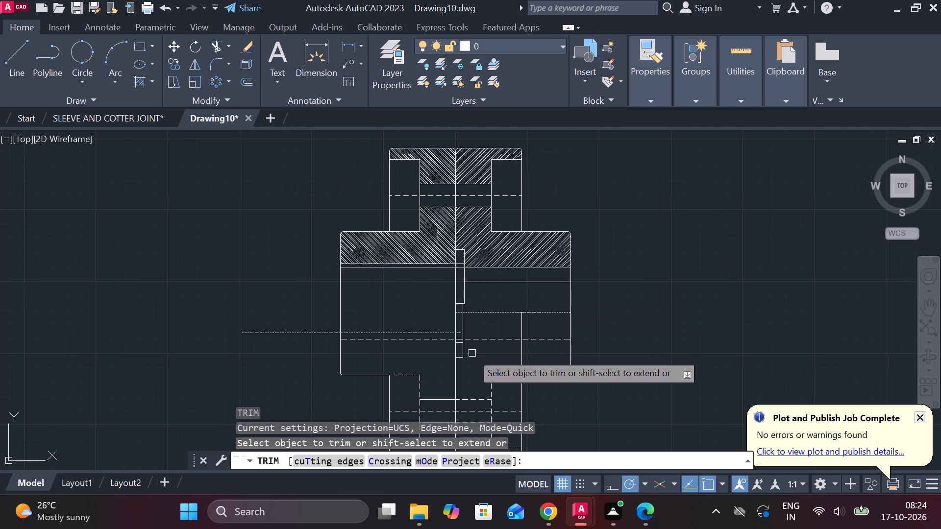
middle_click_drag(472, 353, 480, 315)
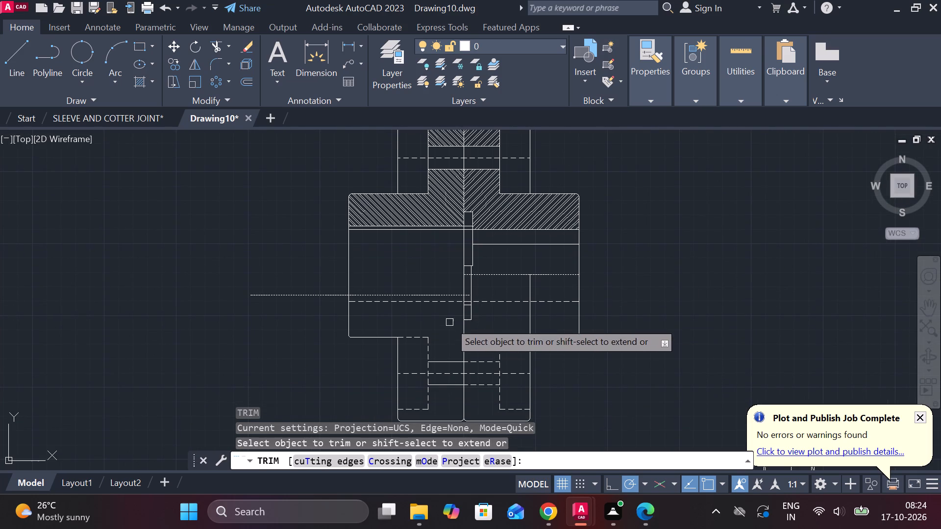
scroll(463, 286, "up", 1)
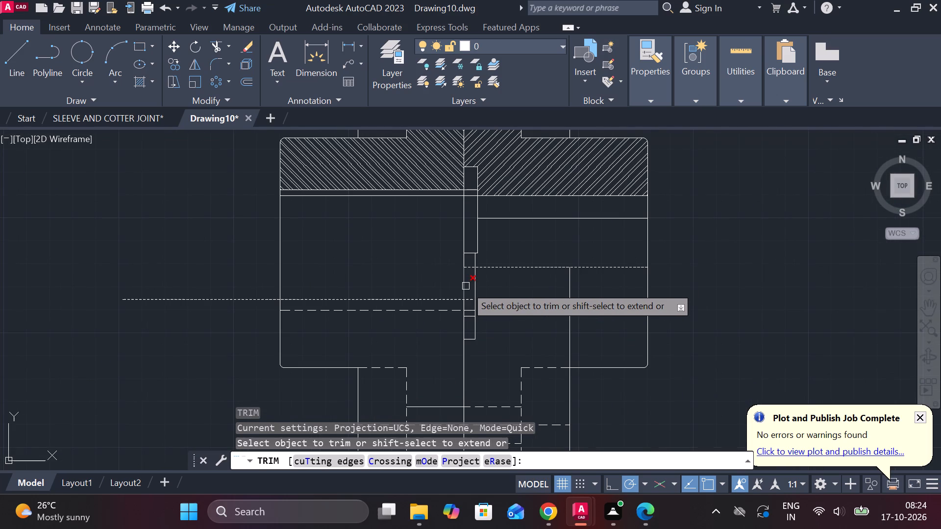
left_click_drag(515, 287, 429, 278)
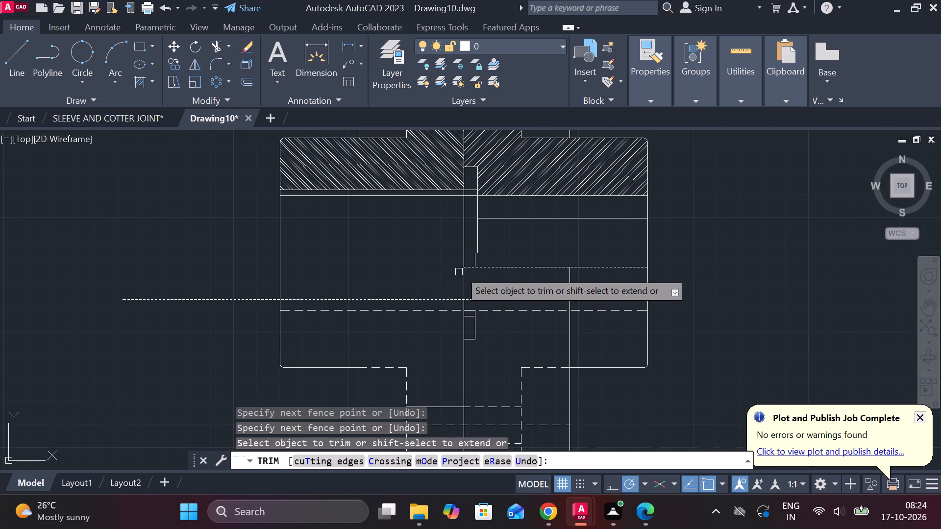
scroll(512, 260, "down", 1)
key("Escape")
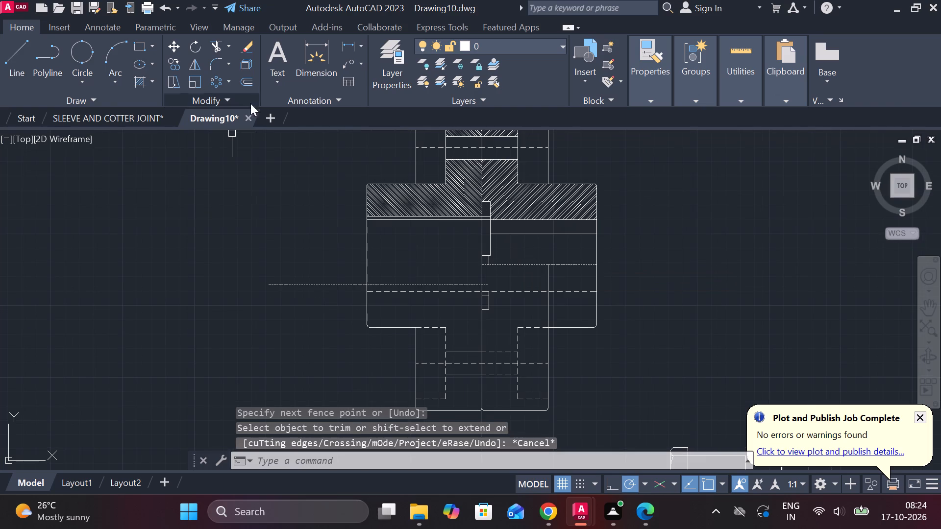
Add a vertical linear dimension across the left hub's outer diameter, placed to the left of the hub.
left_click(346, 49)
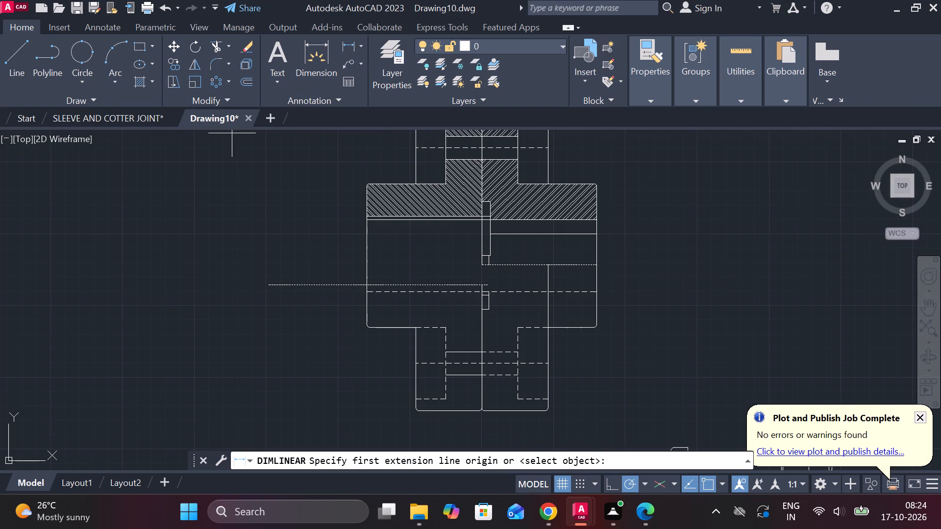
left_click(385, 180)
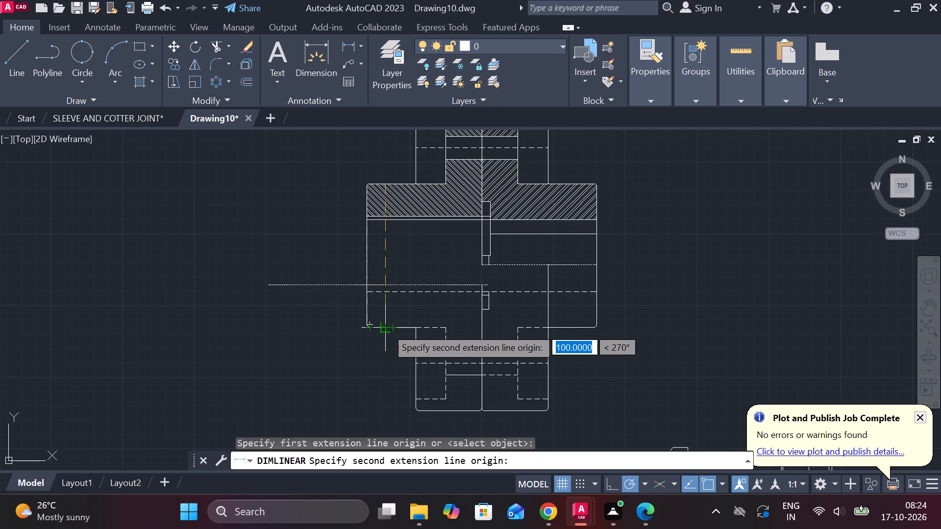
left_click(386, 328)
left_click(305, 323)
key("Escape")
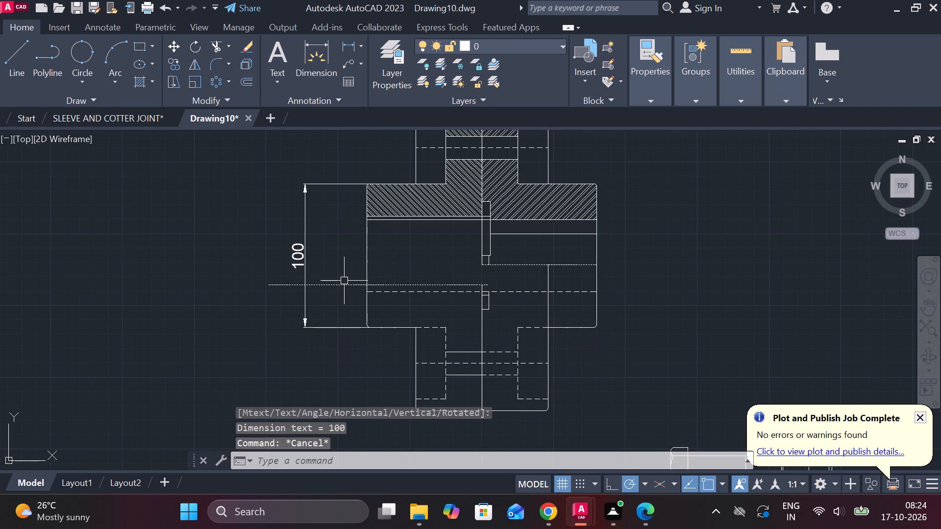
Draw a horizontal axis line from the left hub edge's midpoint past the right hub, stretching its left end about 12 mm outside the hub.
key("l")
key("Return")
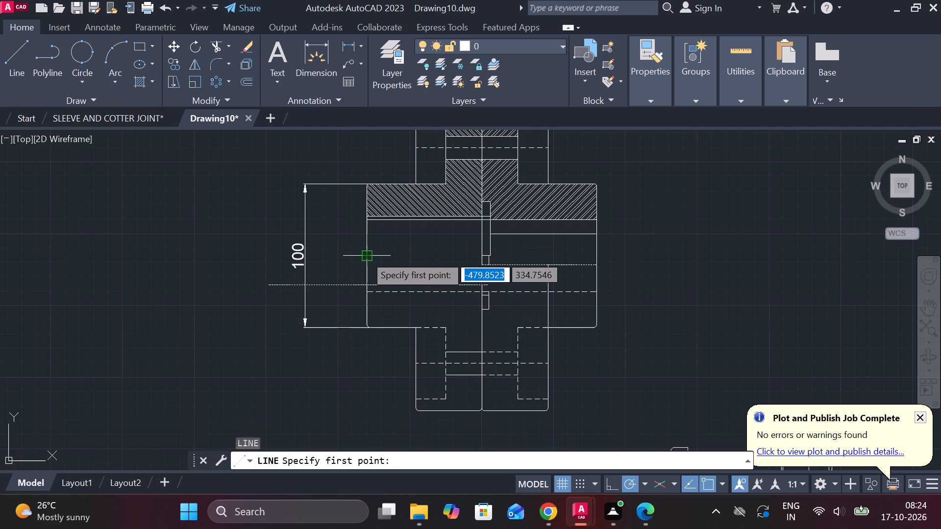
left_click(365, 255)
left_click(640, 249)
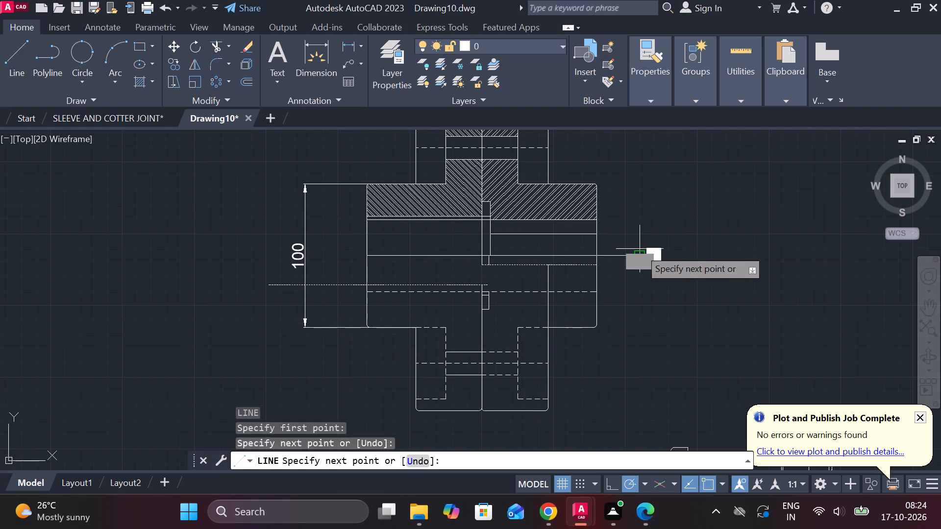
key("Escape")
left_click(440, 259)
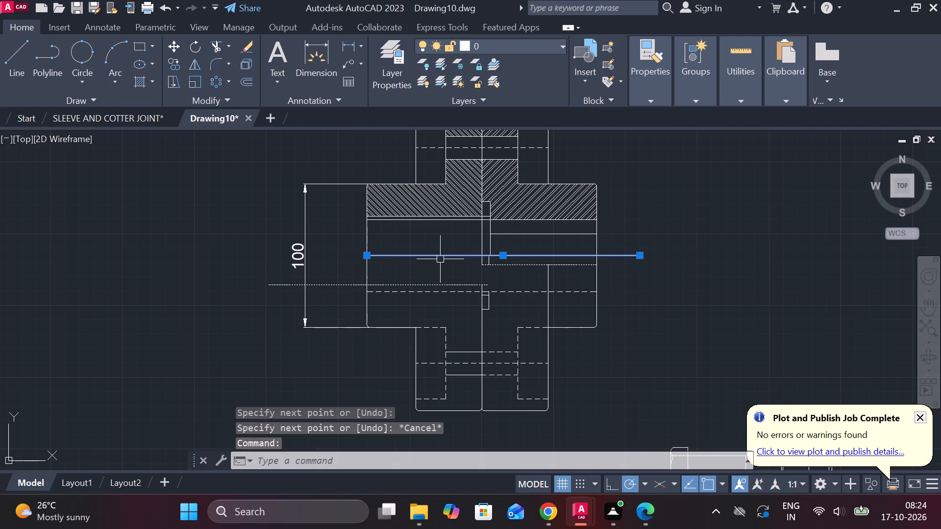
left_click(369, 256)
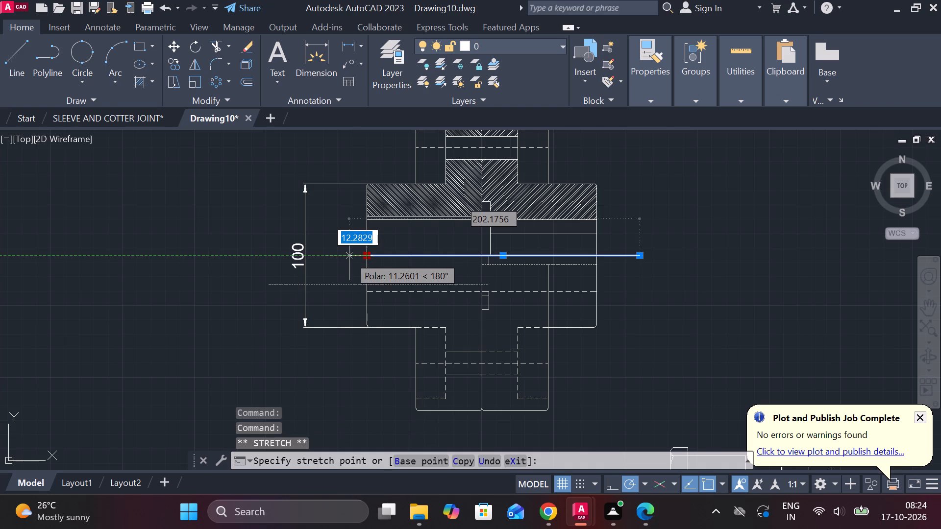
left_click(349, 256)
key("Escape")
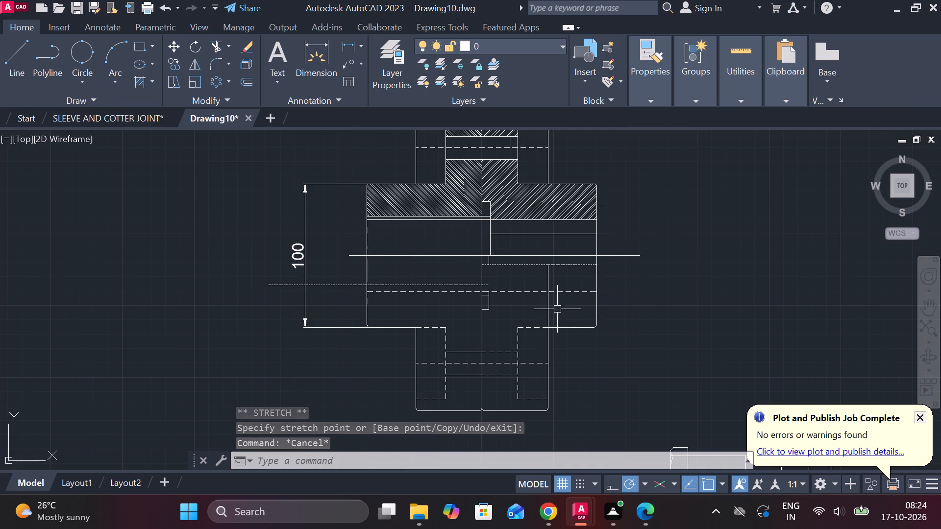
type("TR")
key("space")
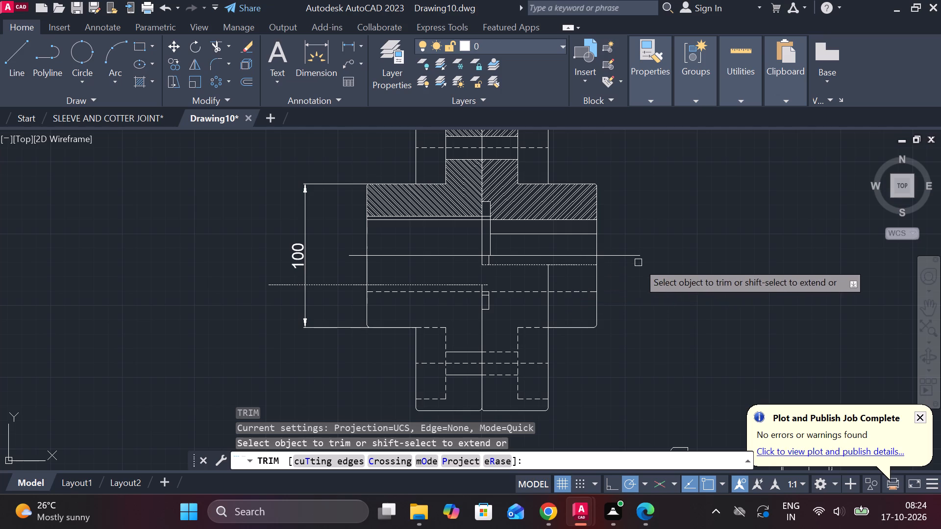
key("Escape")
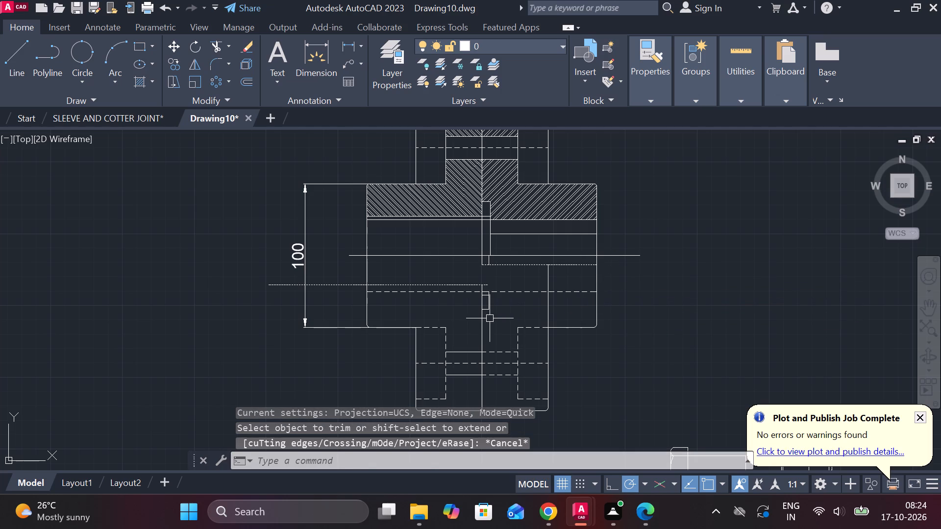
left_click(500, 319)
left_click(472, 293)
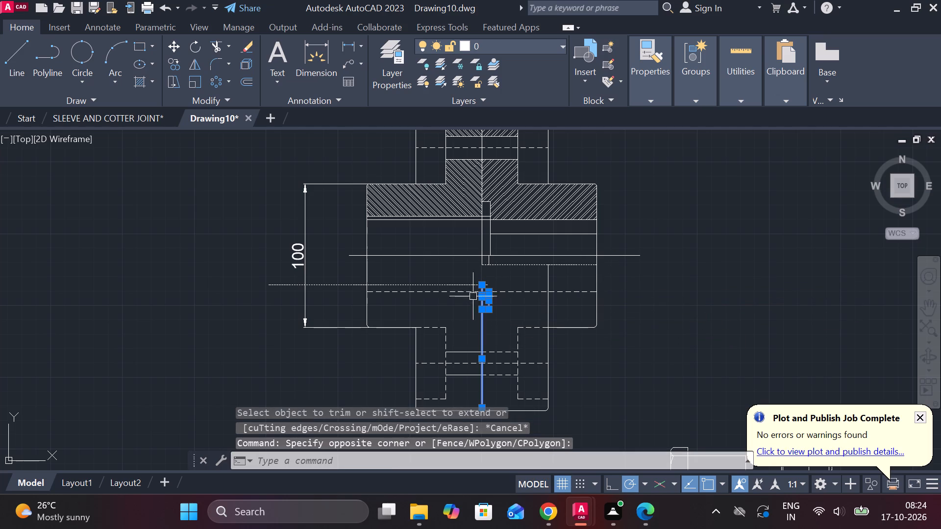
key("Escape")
Trim away the leftover lower spigot lines beside the mating face, around the dashed lower bore line.
scroll(505, 315, "up", 1)
type("TR")
key("space")
left_click(482, 308)
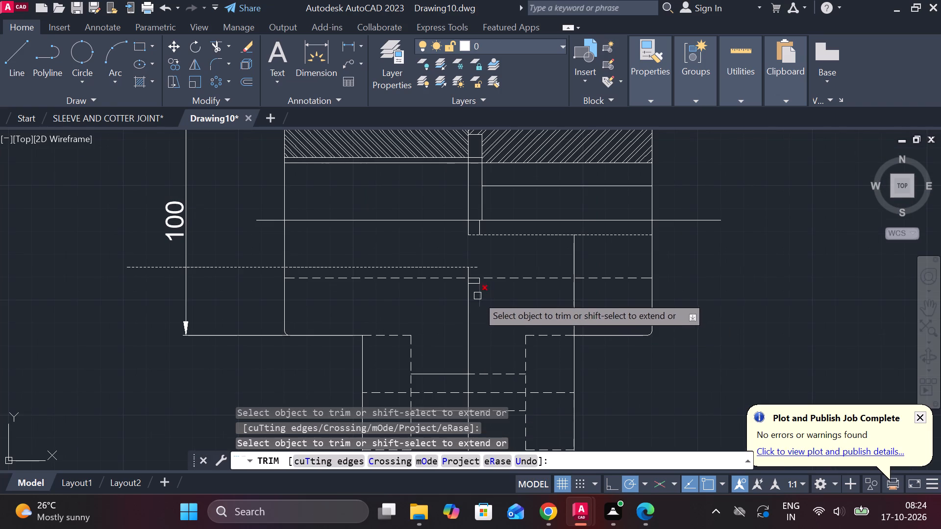
left_click(475, 292)
left_click(475, 289)
left_click(486, 291)
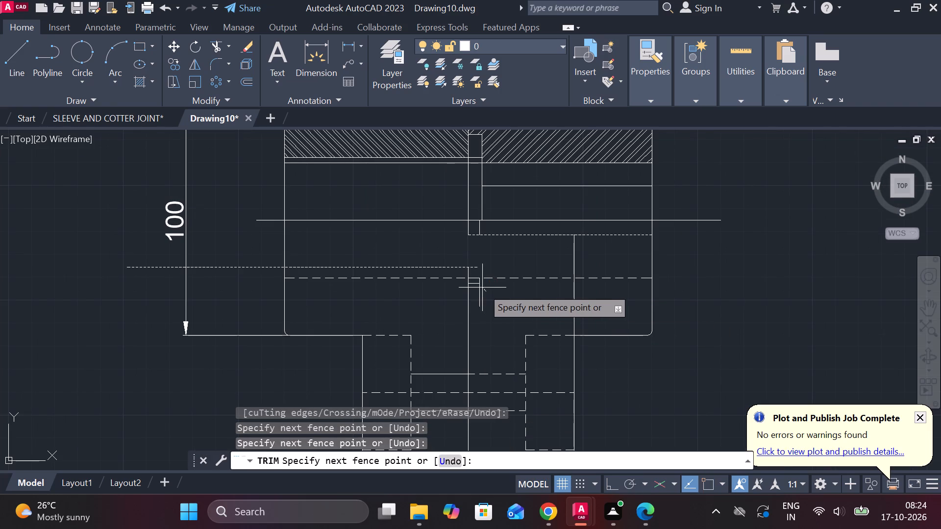
left_click(482, 288)
left_click(481, 287)
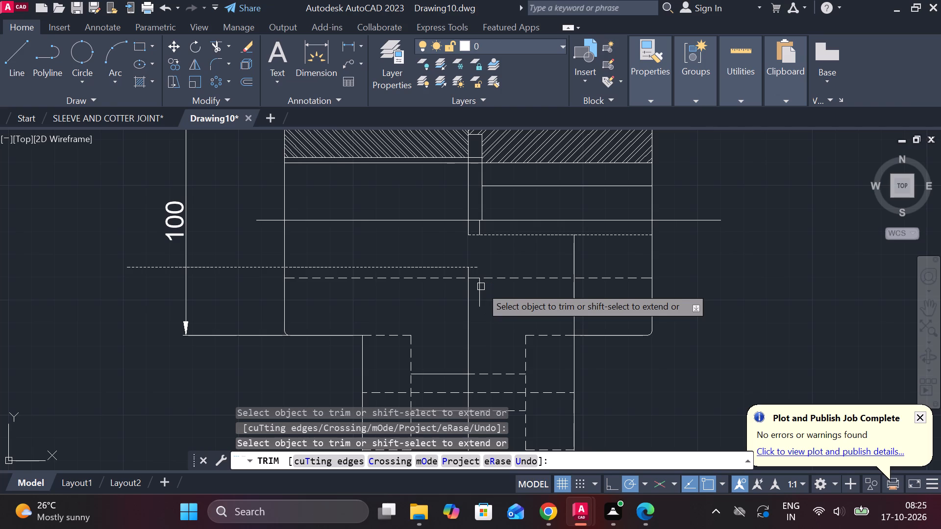
triple_click(481, 287)
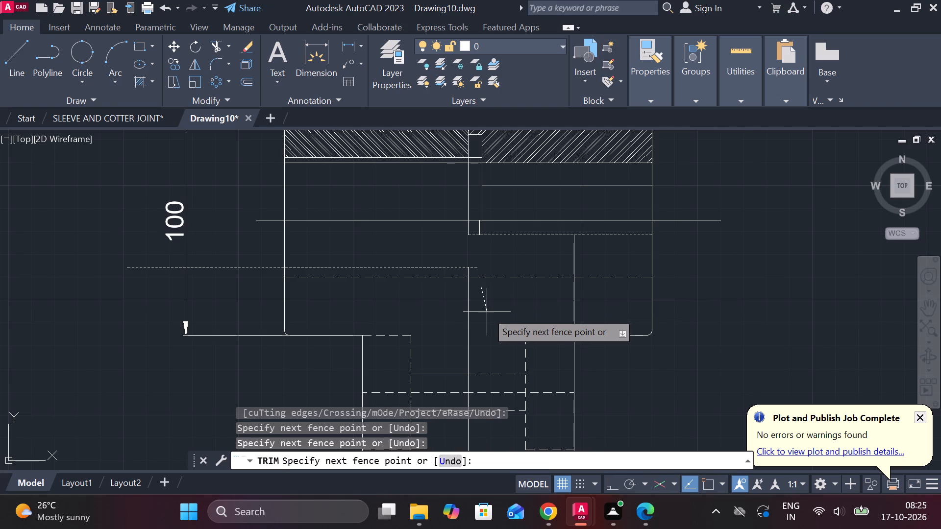
key("Escape")
scroll(487, 312, "down", 1)
key("Escape")
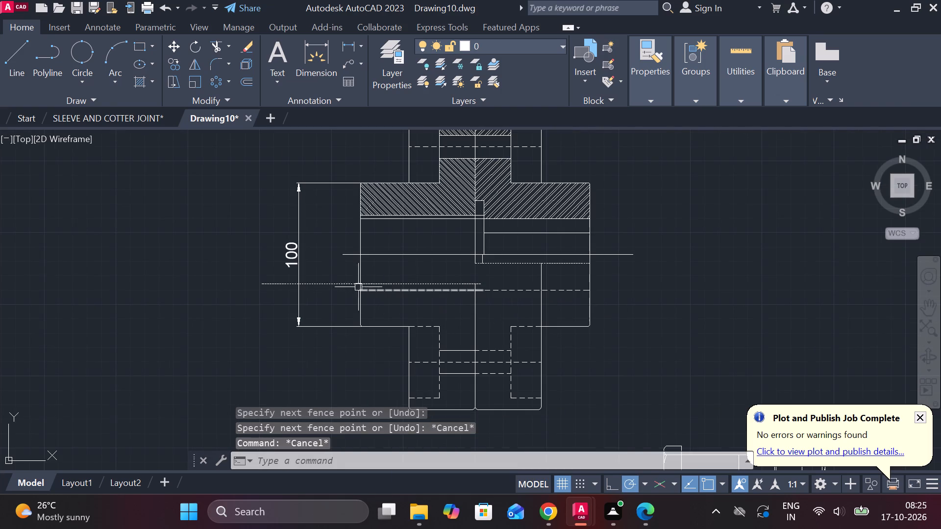
Erase the left flange's old dashed axis line.
left_click(354, 285)
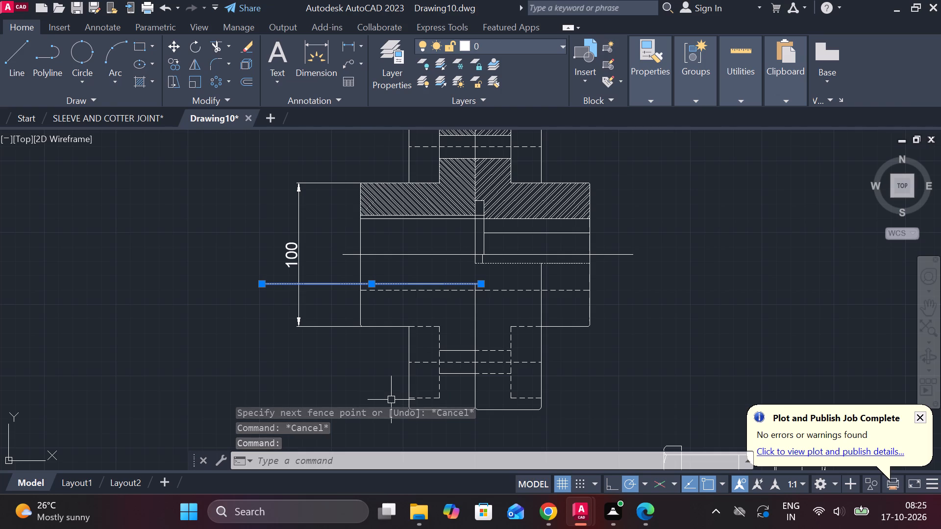
key("e")
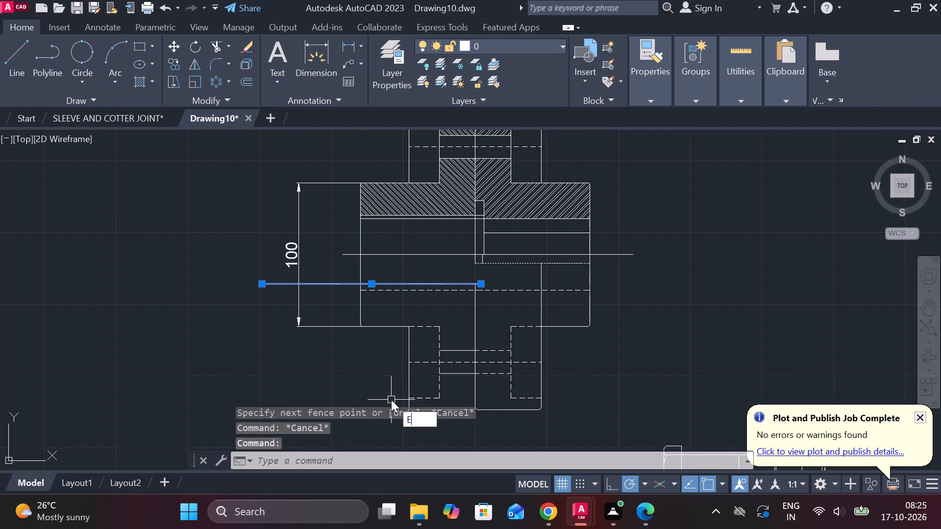
key("space")
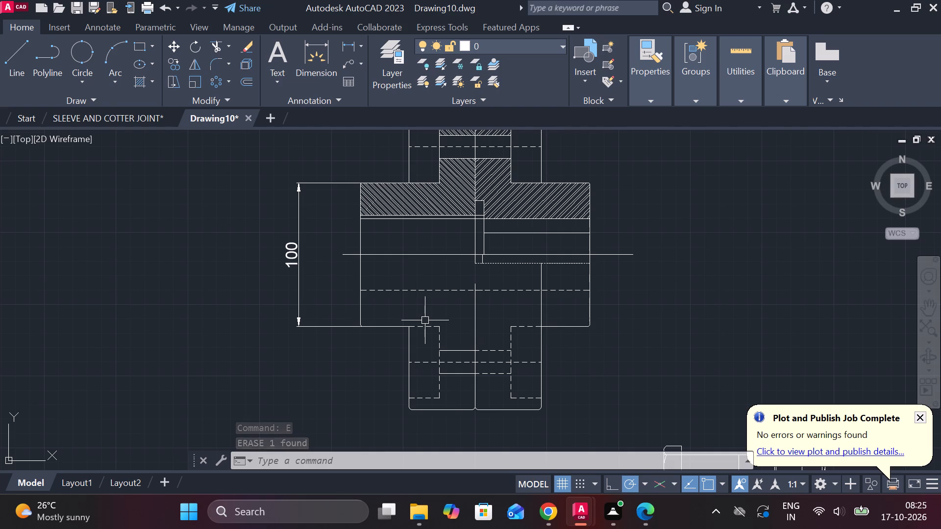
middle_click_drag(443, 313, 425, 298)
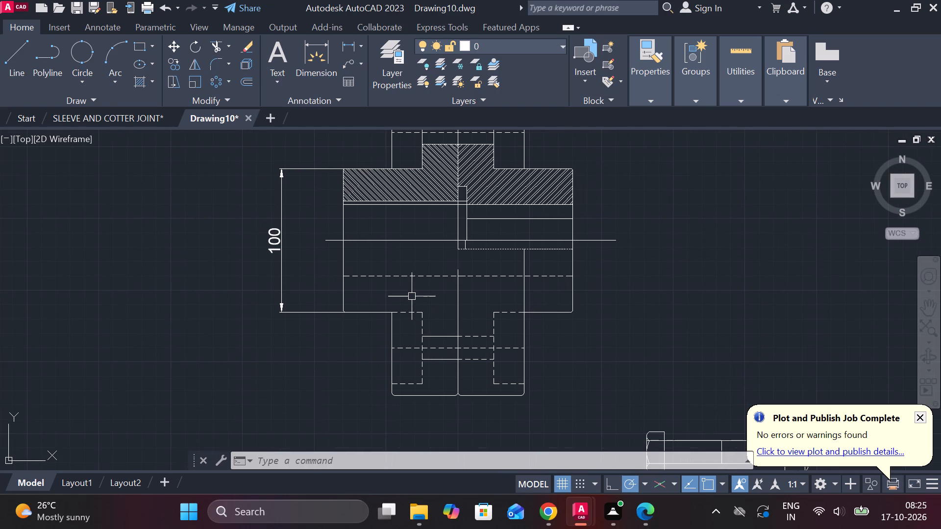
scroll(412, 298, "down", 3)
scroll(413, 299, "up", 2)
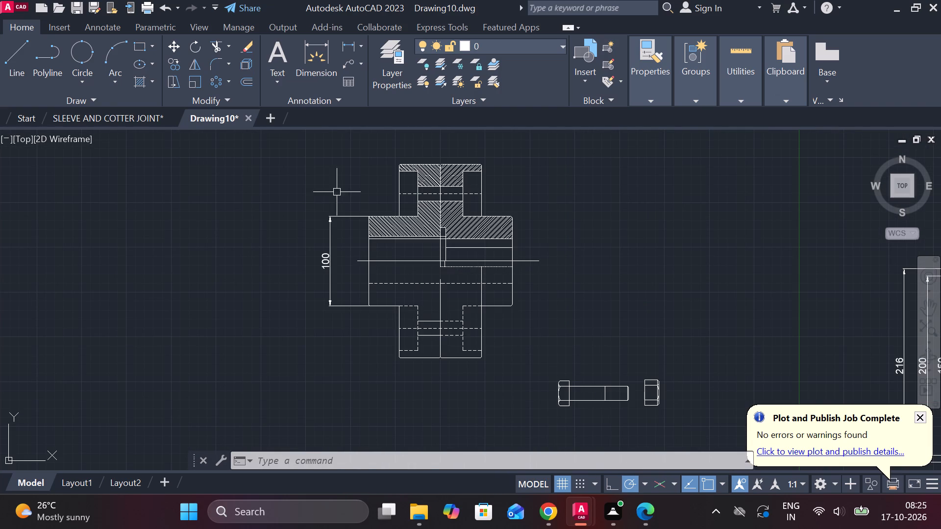
Copy the joined flange assembly with its hub diameter dimension, without the axis line, into the empty space to its left.
left_click(322, 145)
scroll(513, 388, "up", 1)
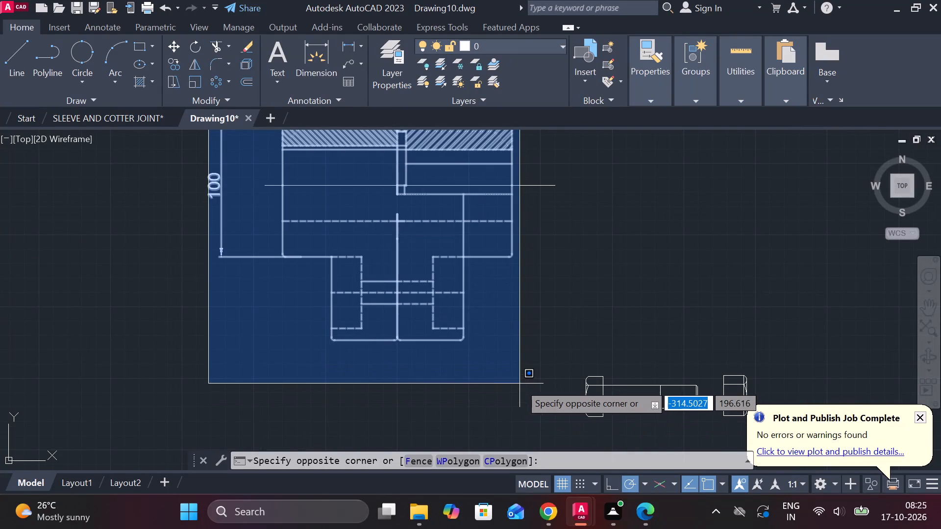
left_click(520, 384)
type("CO")
key("Return")
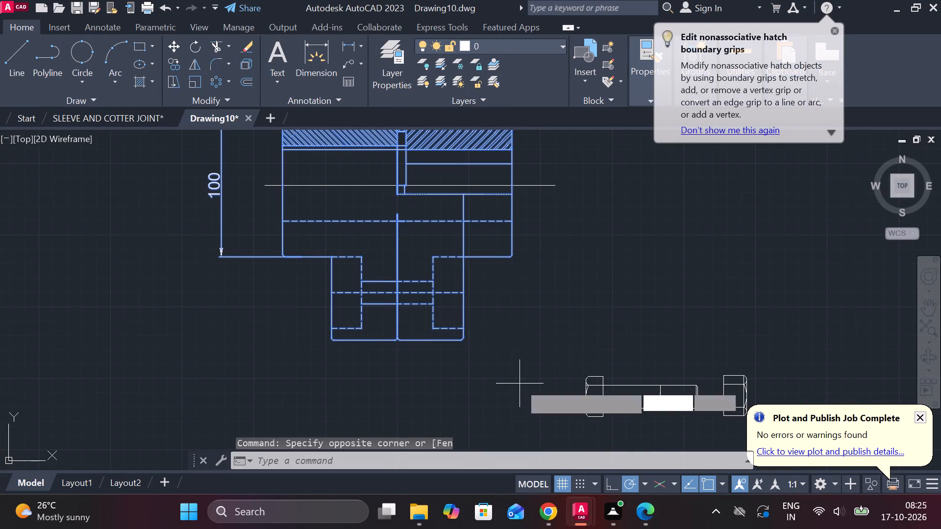
left_click(551, 342)
middle_click_drag(387, 373, 551, 355)
scroll(539, 352, "down", 2)
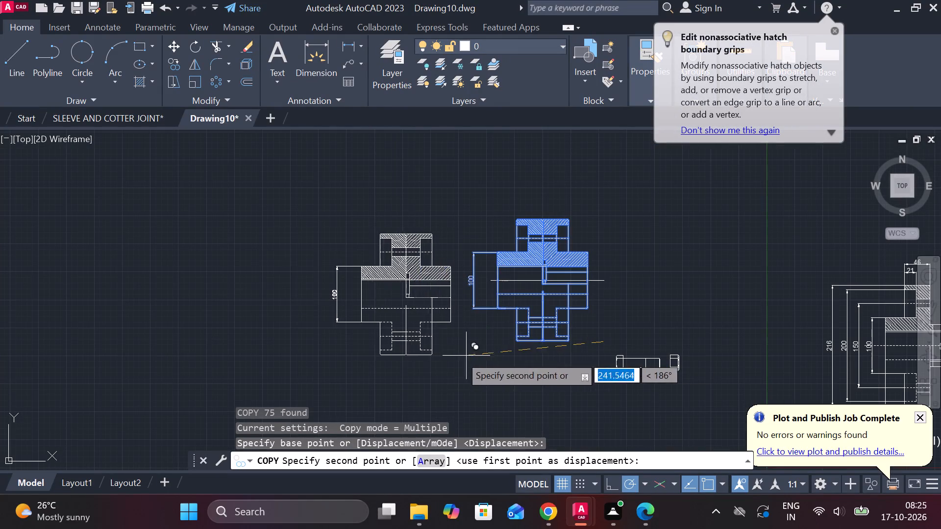
left_click(387, 345)
key("Escape")
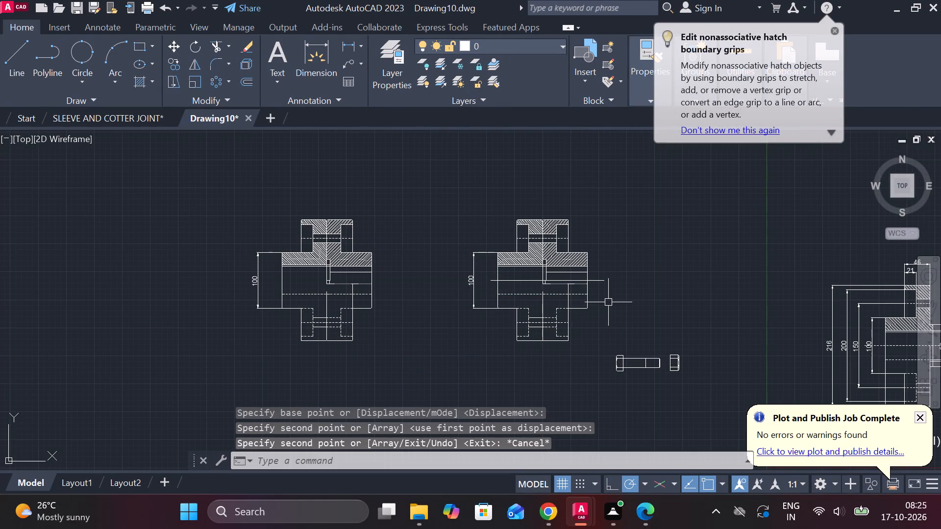
Erase the dashed recess lines and the bolt hole lines in the left flange's lower half of the original assembly.
scroll(623, 297, "up", 2)
middle_click_drag(605, 307, 589, 223)
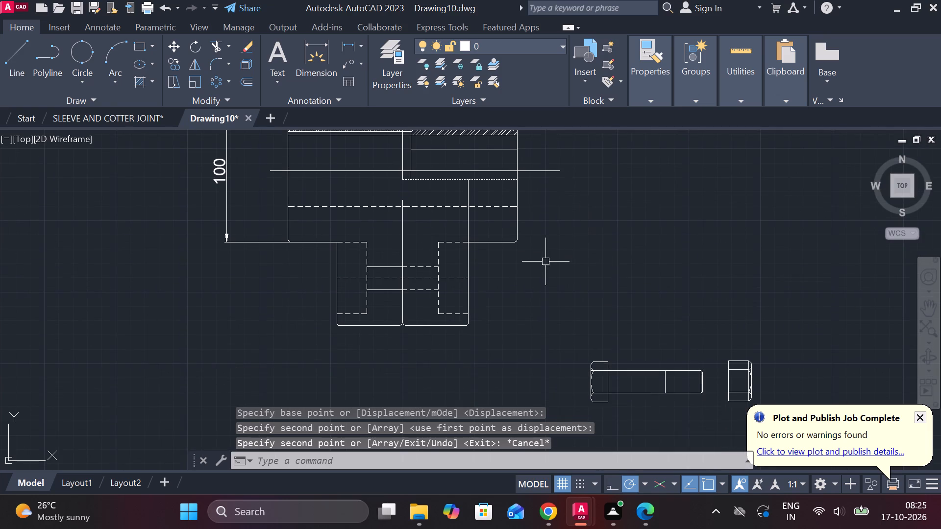
scroll(423, 278, "up", 2)
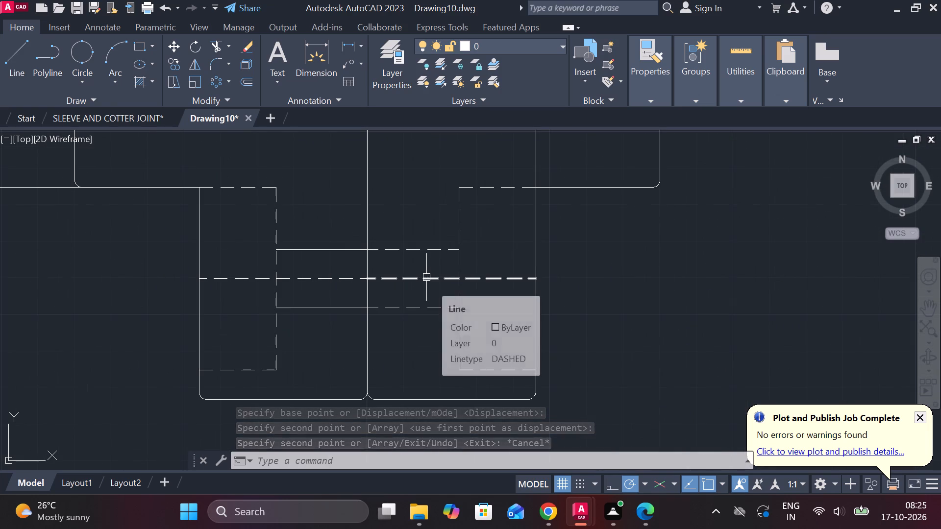
scroll(426, 277, "down", 2)
middle_click_drag(540, 275, 569, 303)
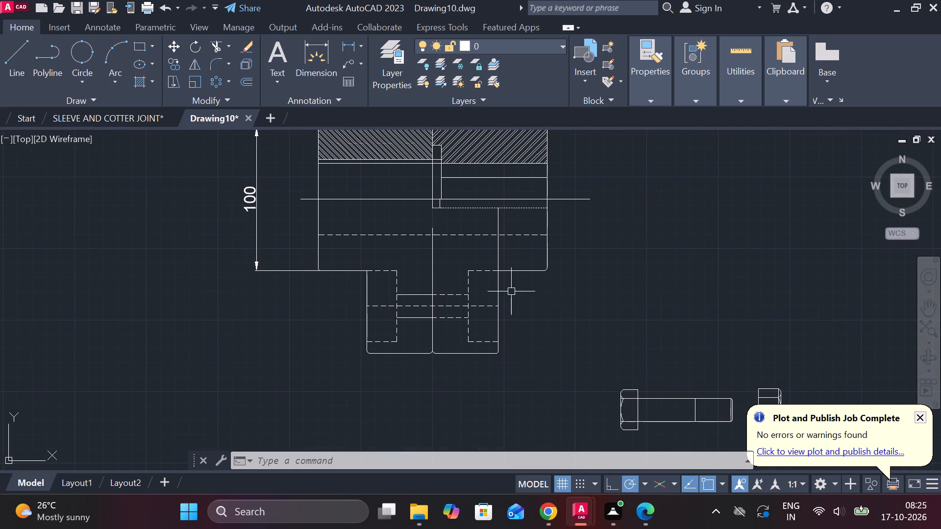
left_click(382, 261)
left_click(414, 336)
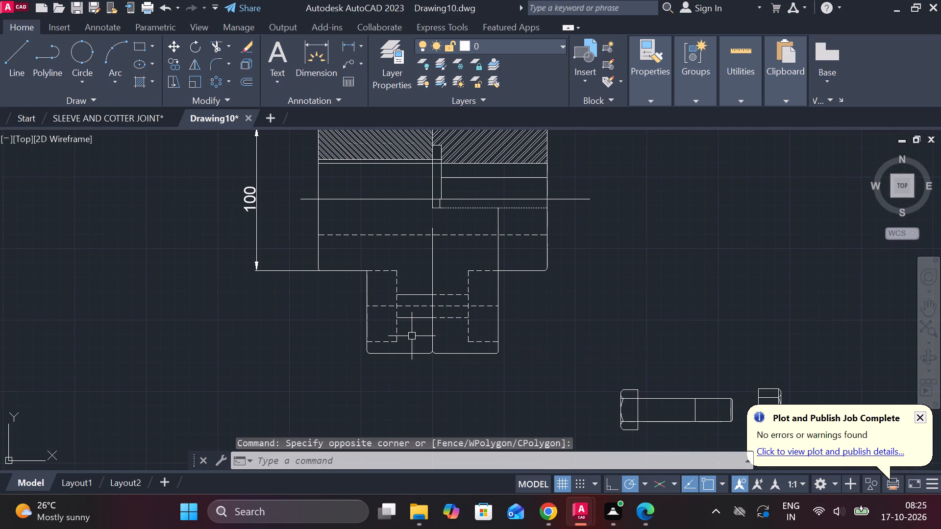
left_click(407, 336)
left_click(380, 266)
type("E")
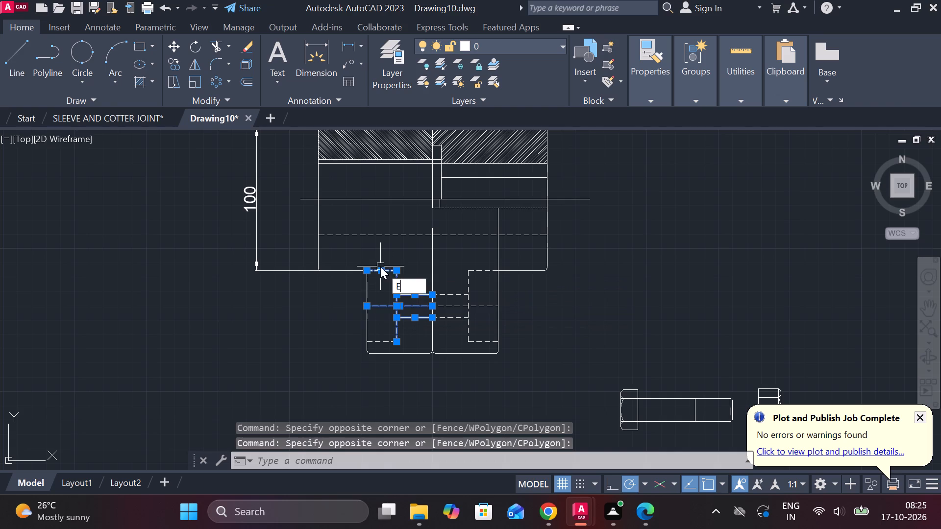
key("space")
left_click(385, 344)
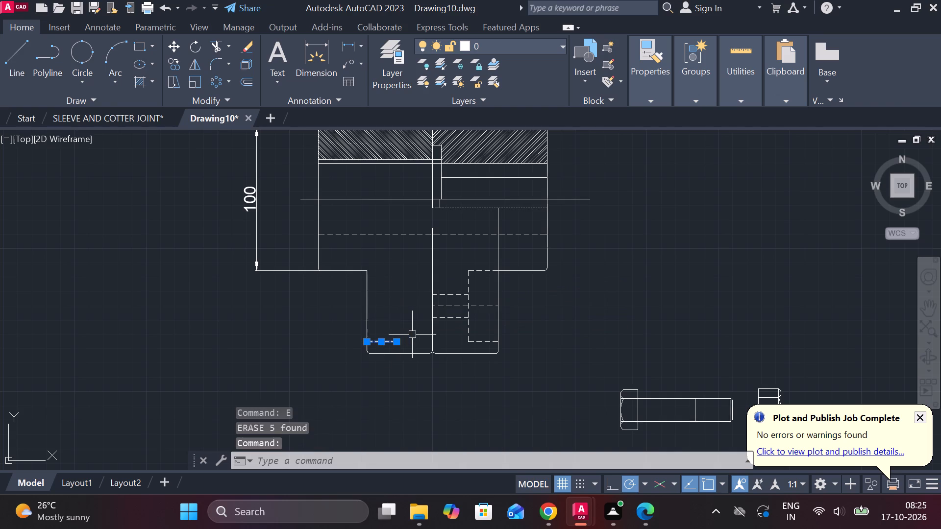
type("E")
key("space")
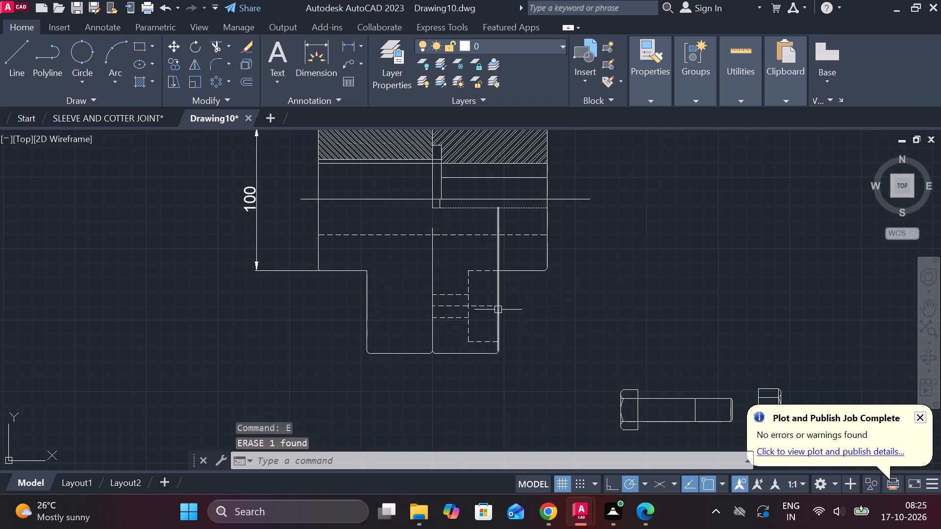
Erase the dashed recess and bolt hole lines in the right flange's lower half.
left_click(452, 269)
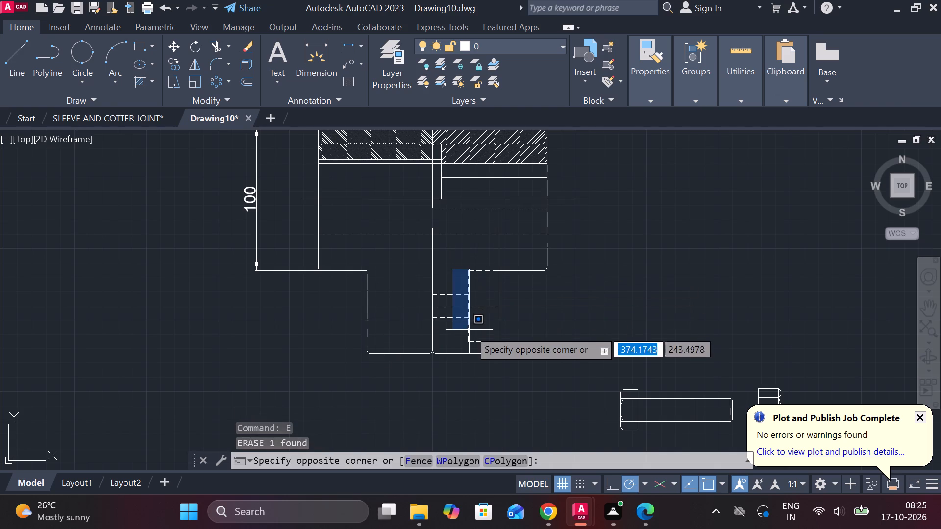
left_click(484, 337)
left_click(483, 341)
left_click(465, 288)
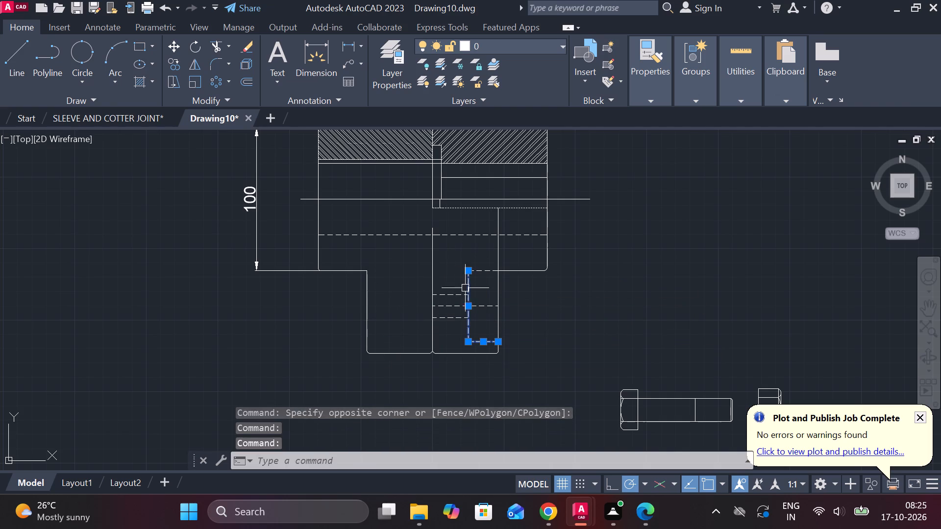
left_click(473, 309)
left_click(449, 298)
left_click(449, 293)
left_click(452, 309)
left_click(452, 313)
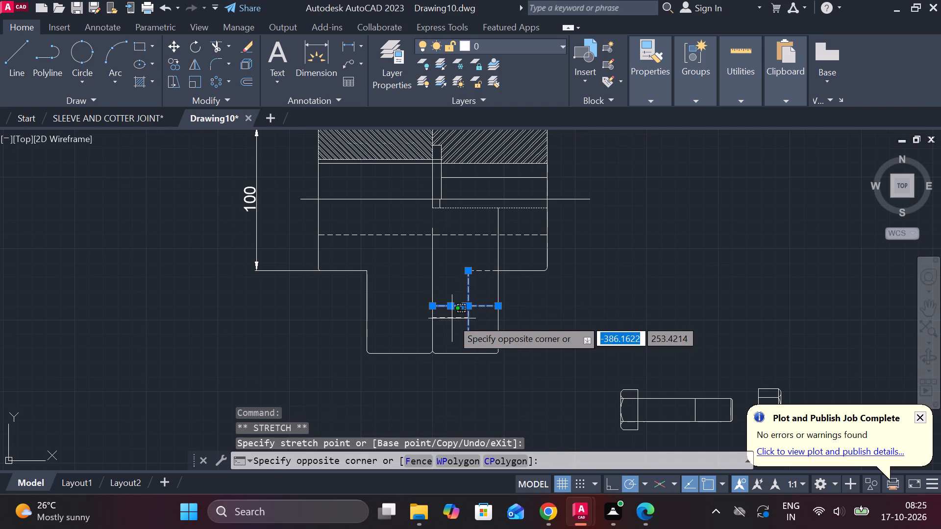
left_click(452, 319)
left_click(485, 306)
left_click(484, 270)
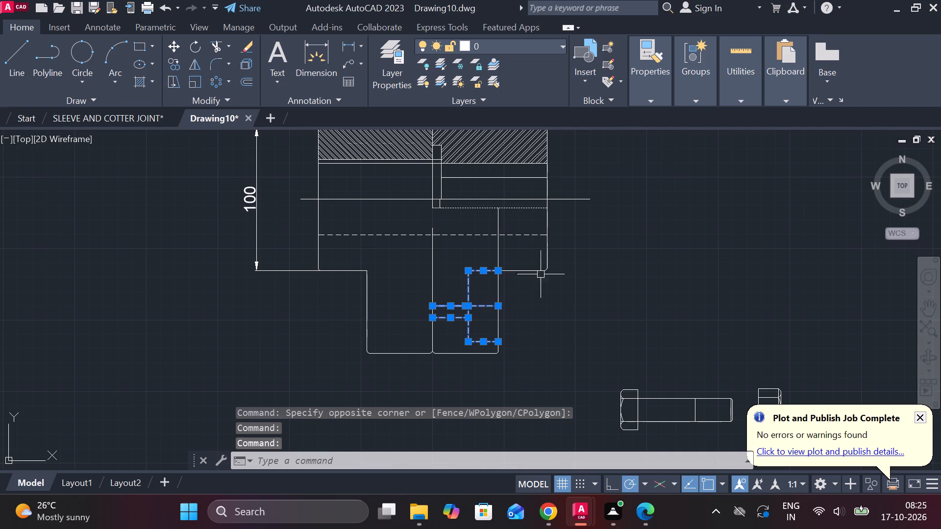
type("E")
key("space")
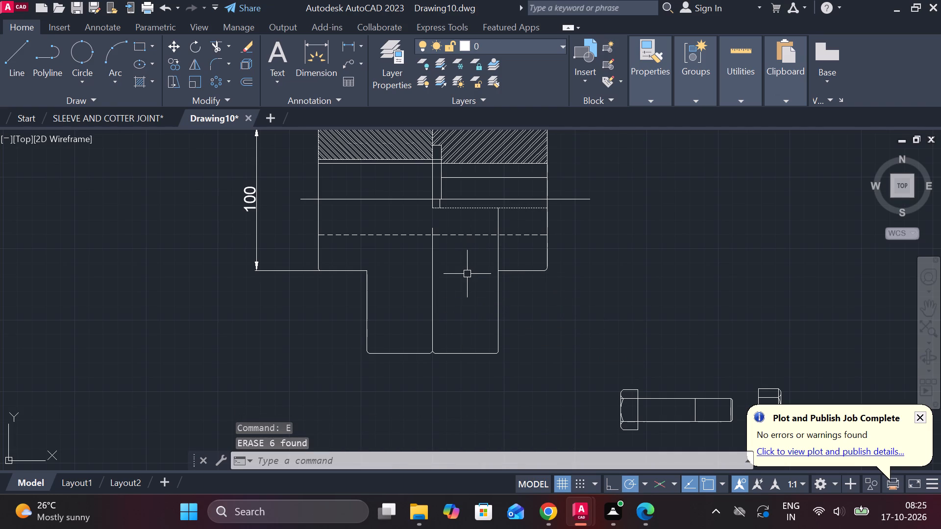
Erase both dashed lower bore lines running through the left and right hubs.
middle_click_drag(470, 276, 499, 360)
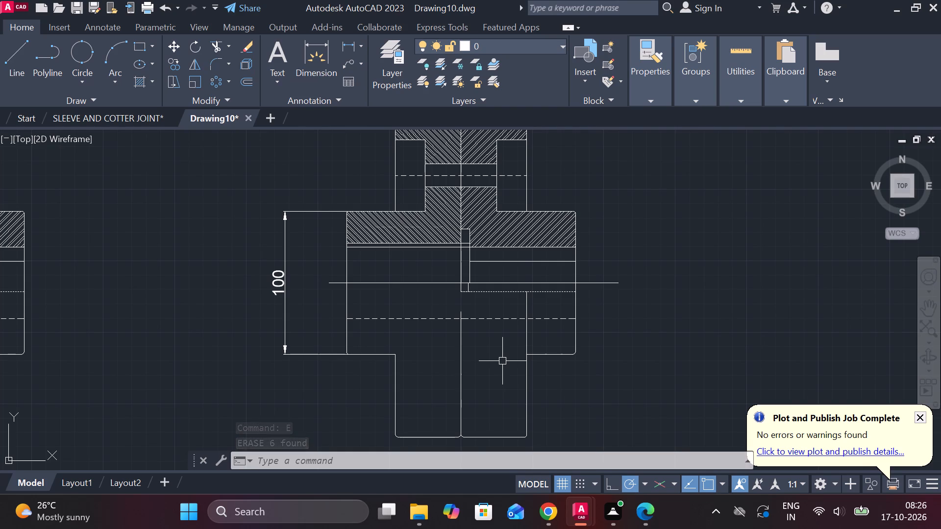
left_click(490, 321)
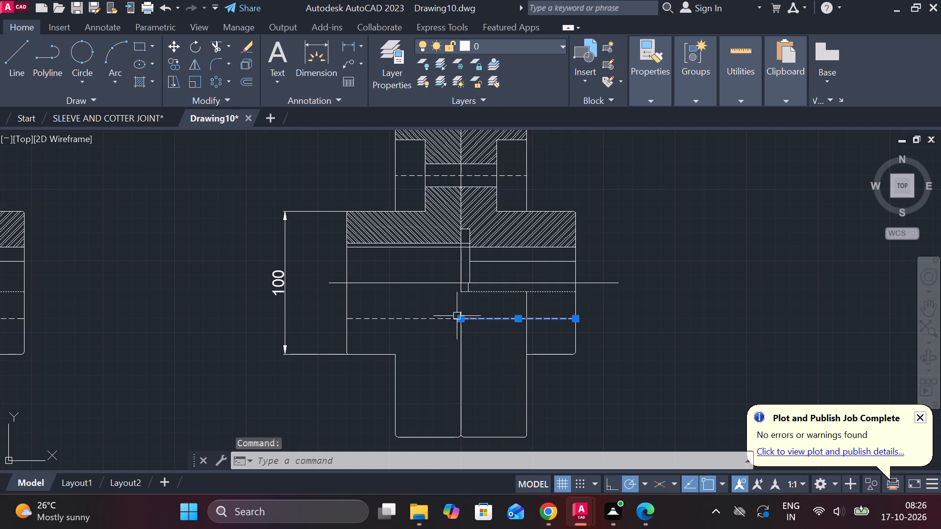
left_click(447, 315)
left_click(452, 315)
left_click(428, 318)
type("E")
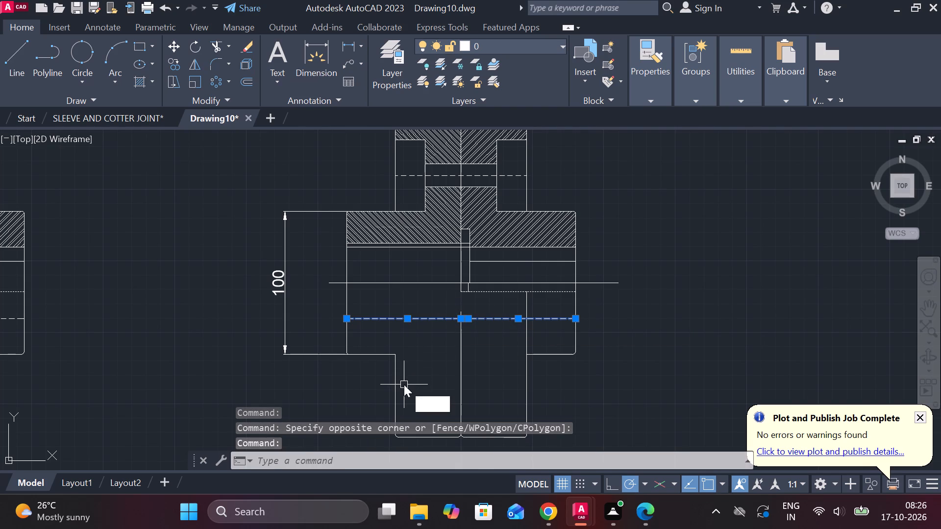
key("space")
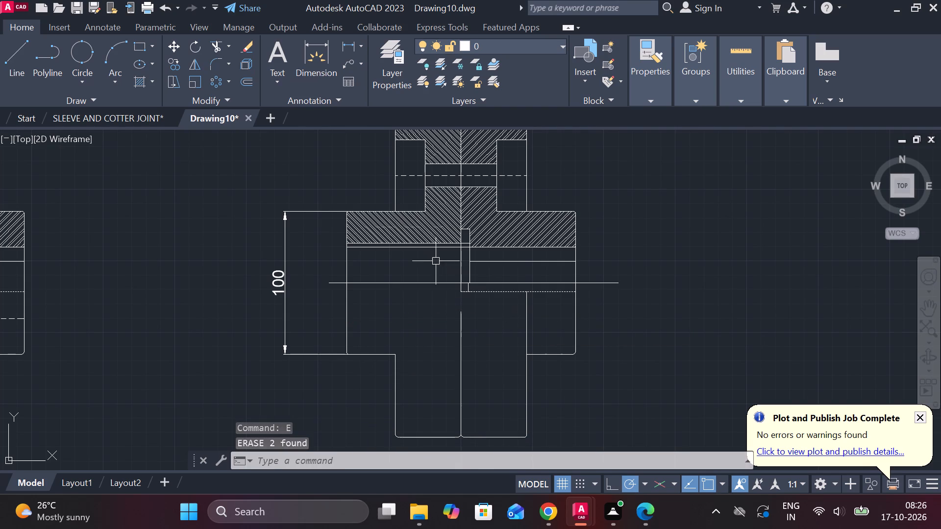
Erase the separate vertical line overlapping the mating face between the left hub's hatch edge and the dashed line below the axis.
middle_click_drag(438, 263, 440, 304)
scroll(452, 319, "up", 1)
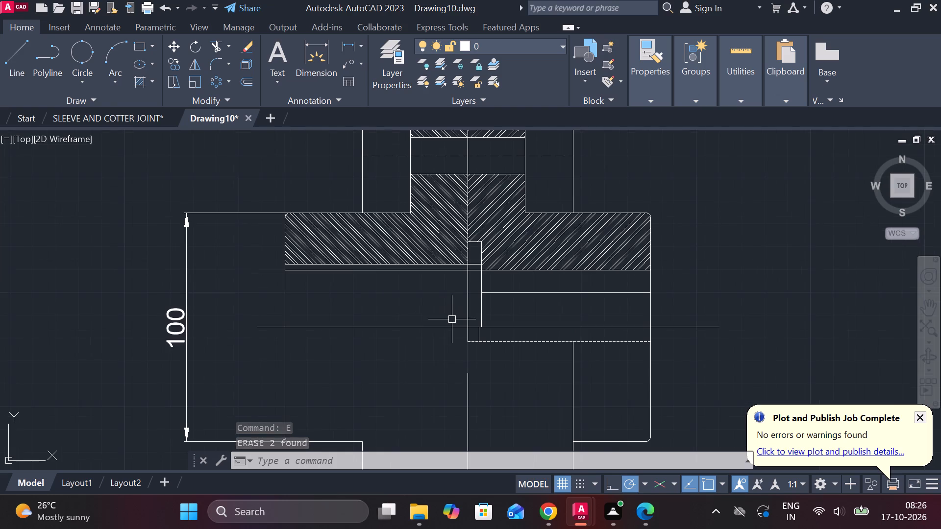
scroll(470, 314, "up", 2)
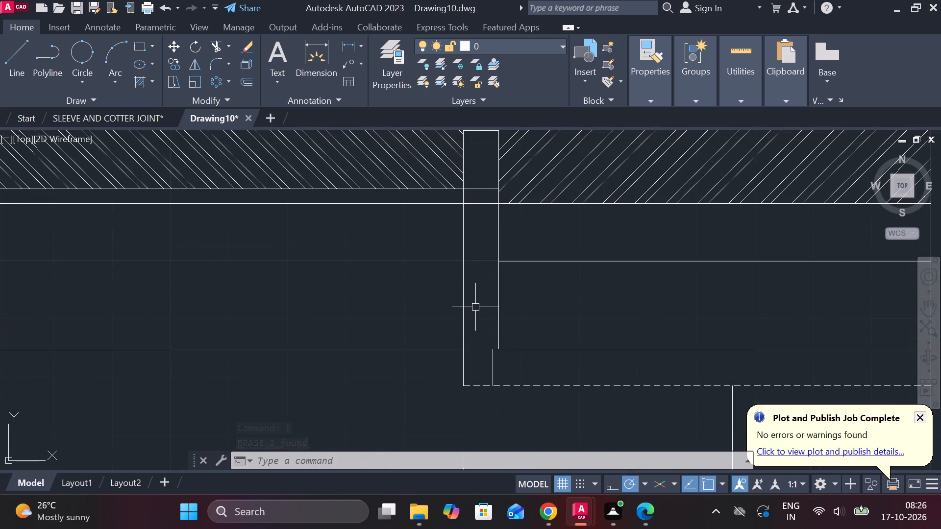
scroll(475, 295, "down", 1)
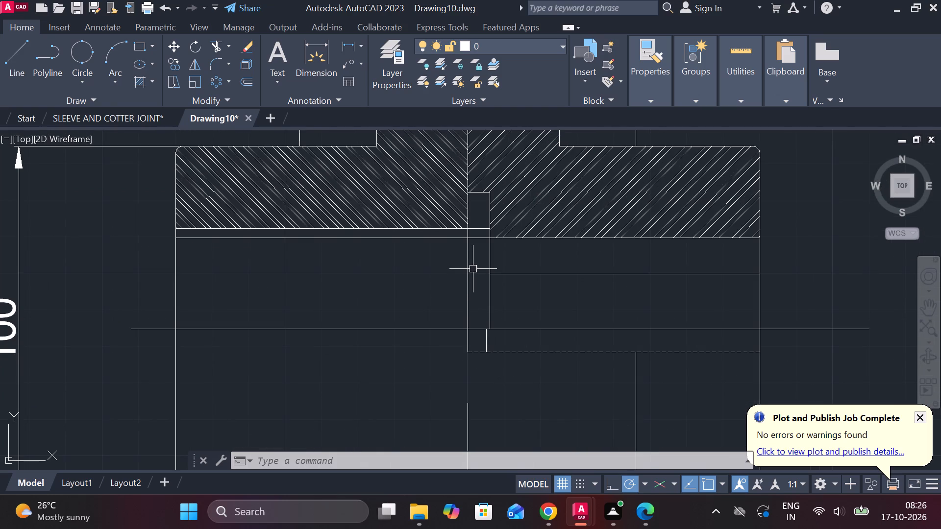
left_click(469, 257)
type("E")
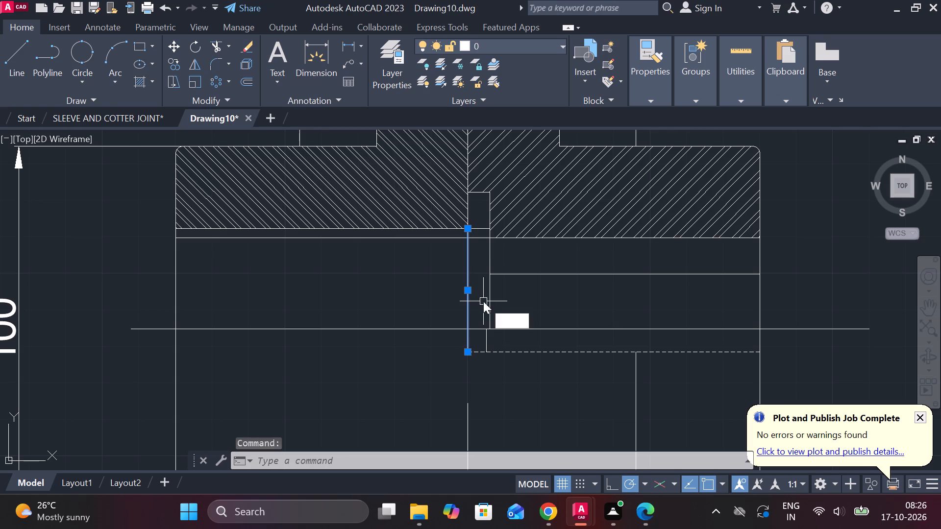
key("space")
Trim the mating-face line below the spigot recess's top edge, along with the short vertical line just below the axis.
left_click(471, 272)
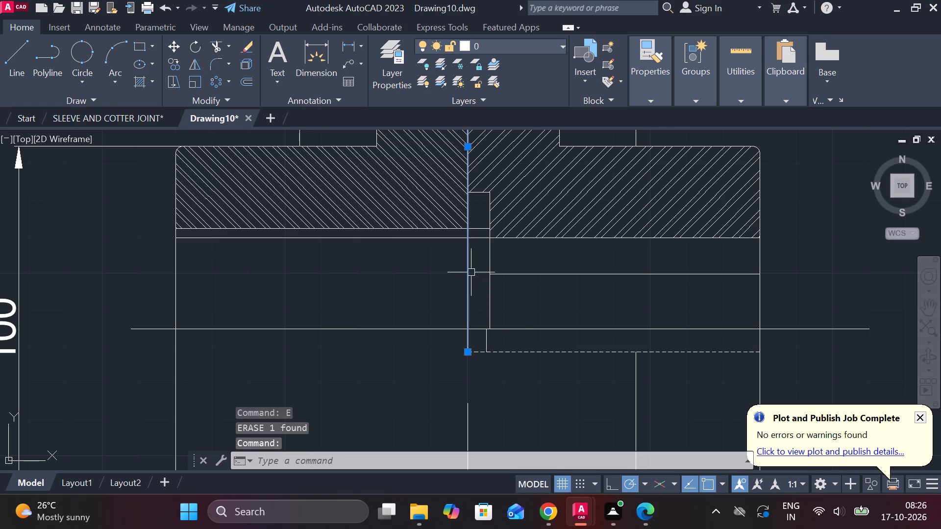
middle_click_drag(476, 272, 476, 293)
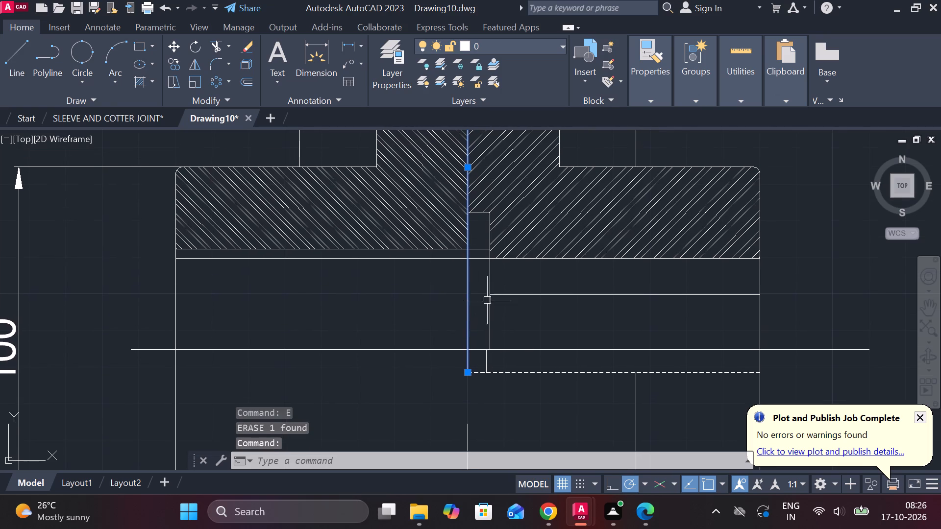
key("Escape")
type("TR")
key("space")
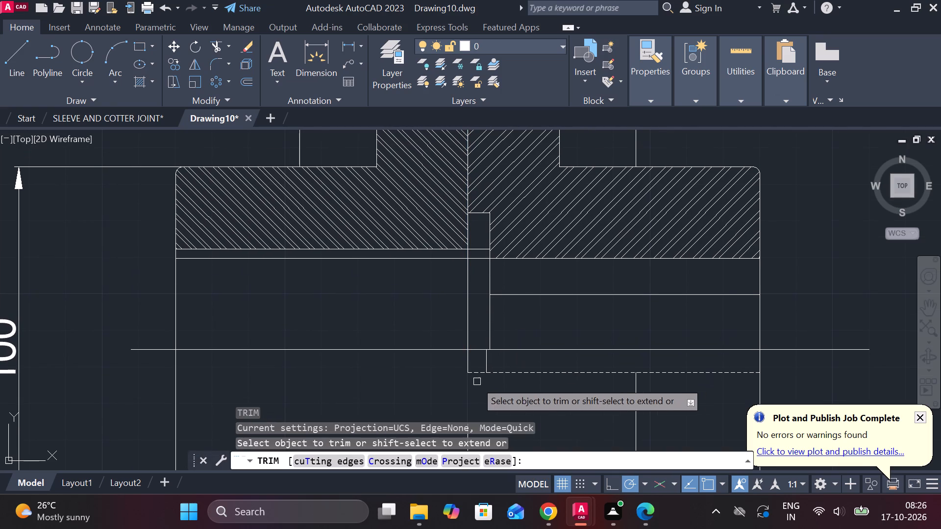
left_click(469, 368)
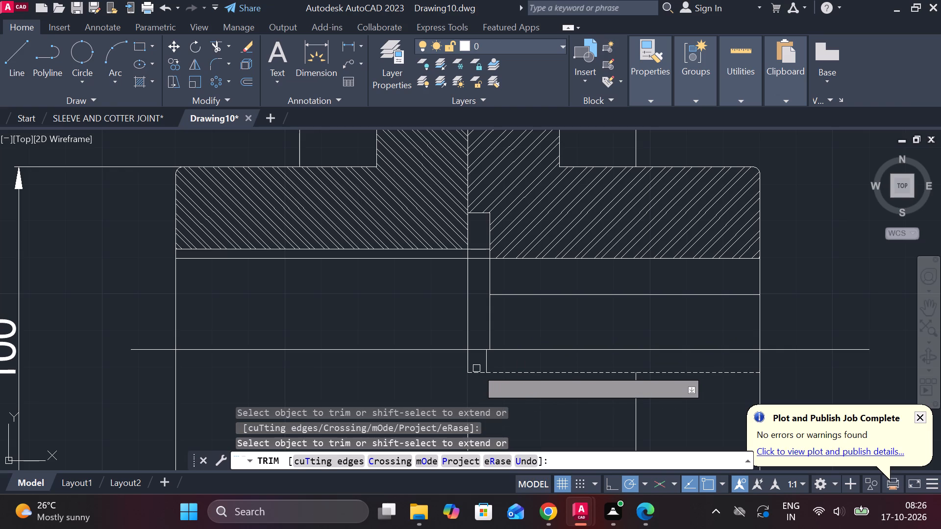
left_click(486, 361)
left_click(470, 361)
left_click(470, 336)
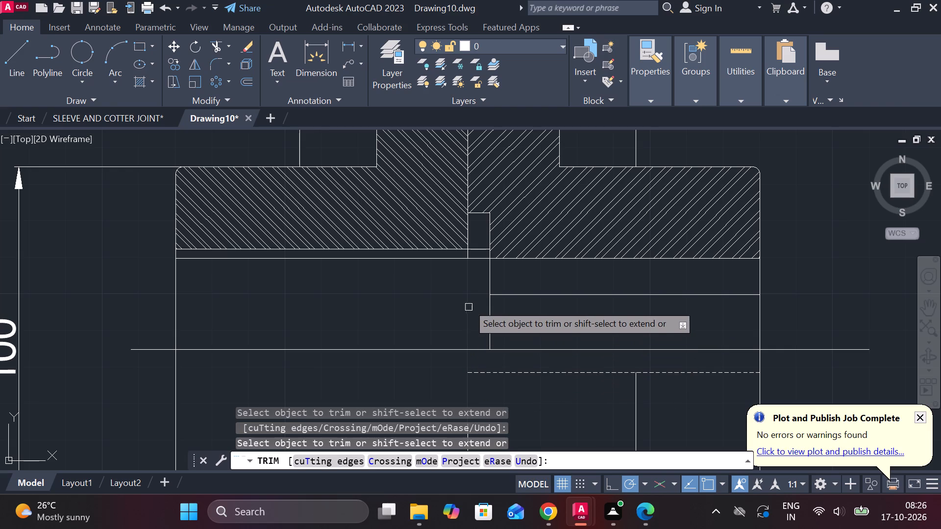
middle_click_drag(468, 288, 466, 340)
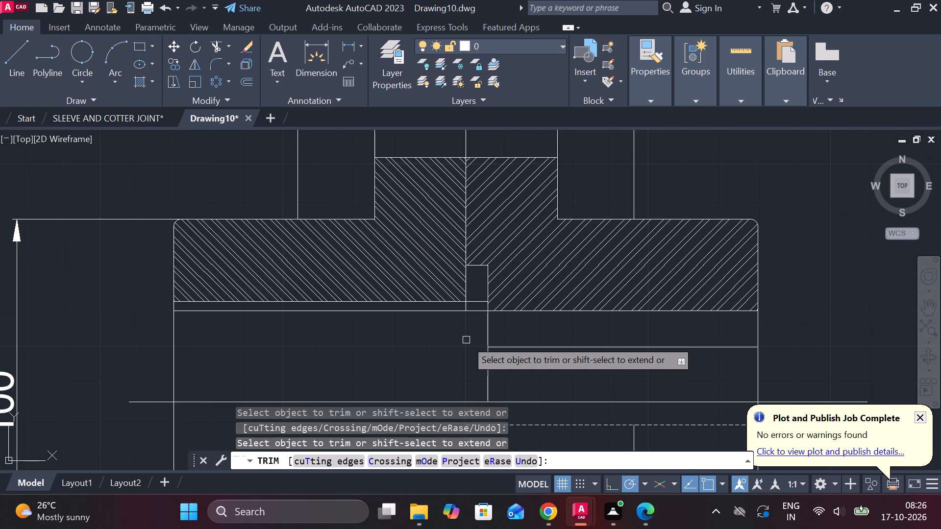
scroll(480, 308, "up", 2)
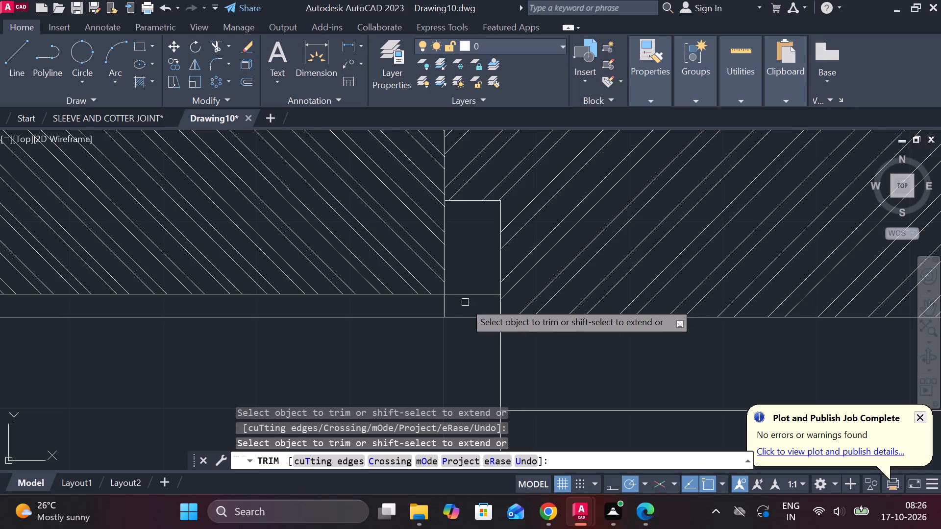
left_click(447, 309)
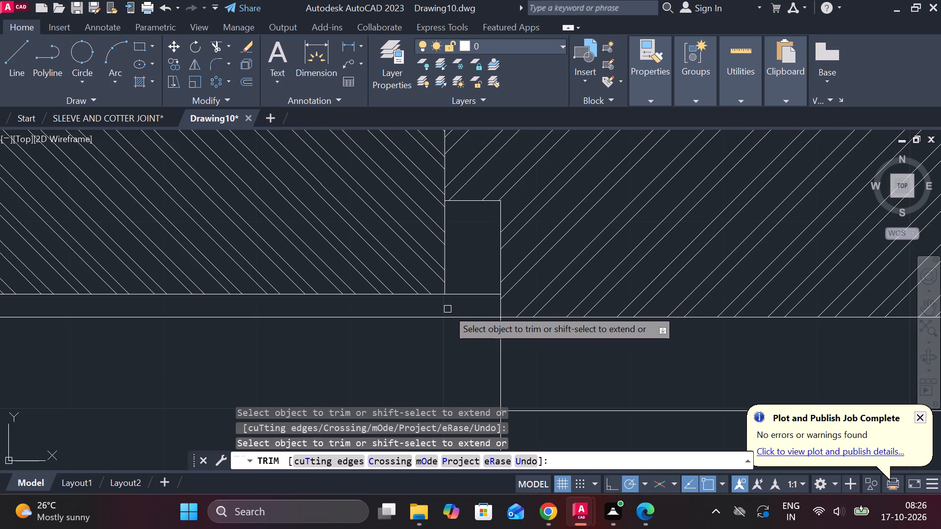
left_click(446, 228)
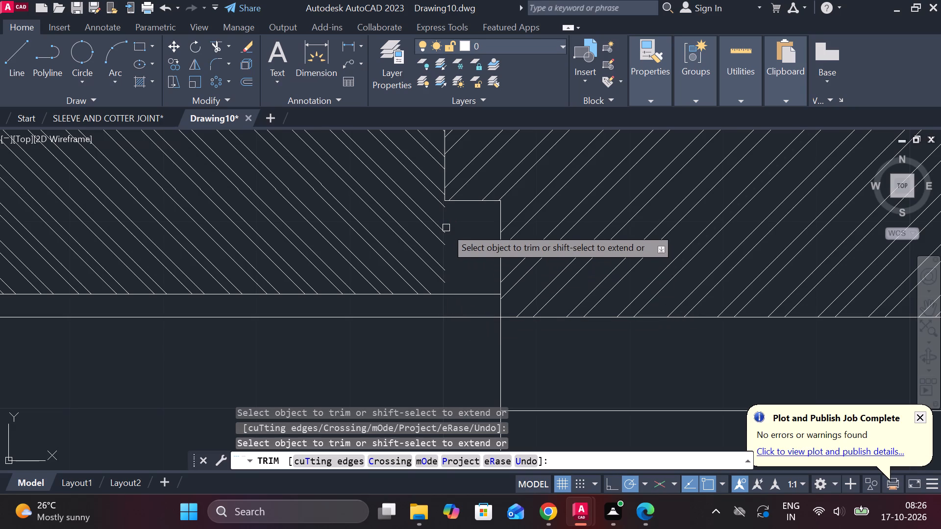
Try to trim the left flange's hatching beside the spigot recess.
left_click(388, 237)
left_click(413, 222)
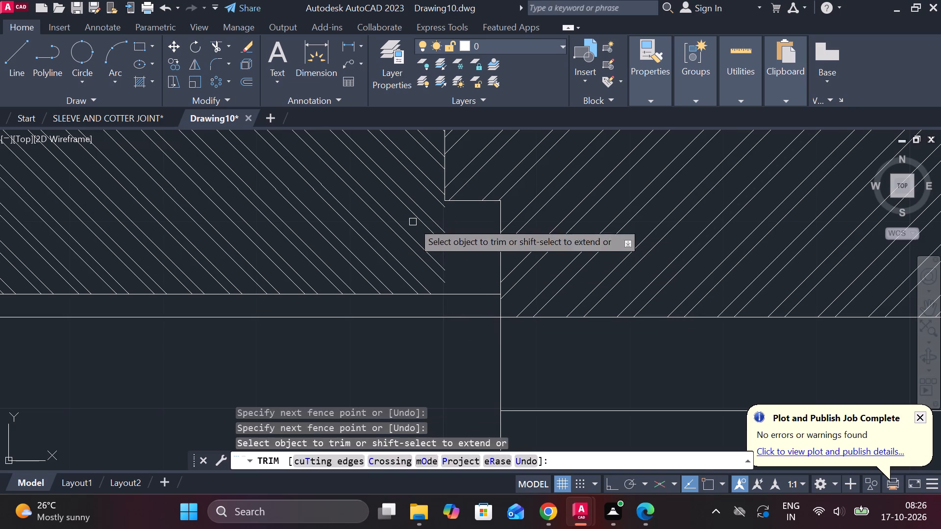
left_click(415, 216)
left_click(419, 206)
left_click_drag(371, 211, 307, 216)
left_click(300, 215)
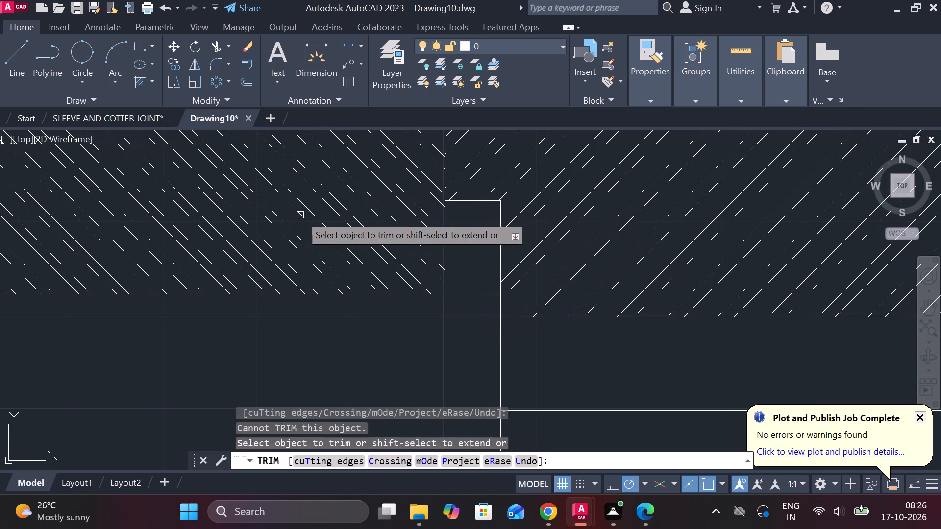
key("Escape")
Replace the left flange's lower hatch with a new hatch at angle 90 and scale 0.3 that fills the spigot step.
left_click(305, 215)
type("E")
key("space")
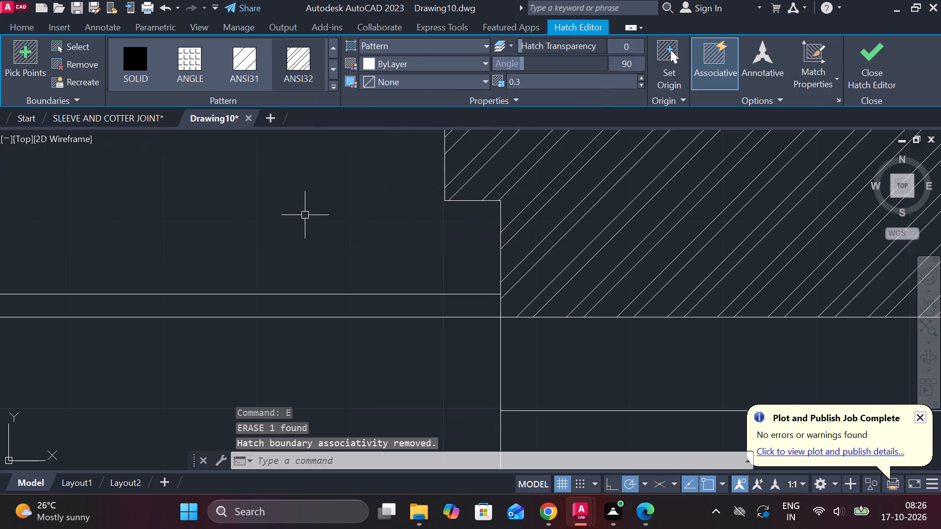
scroll(305, 215, "down", 2)
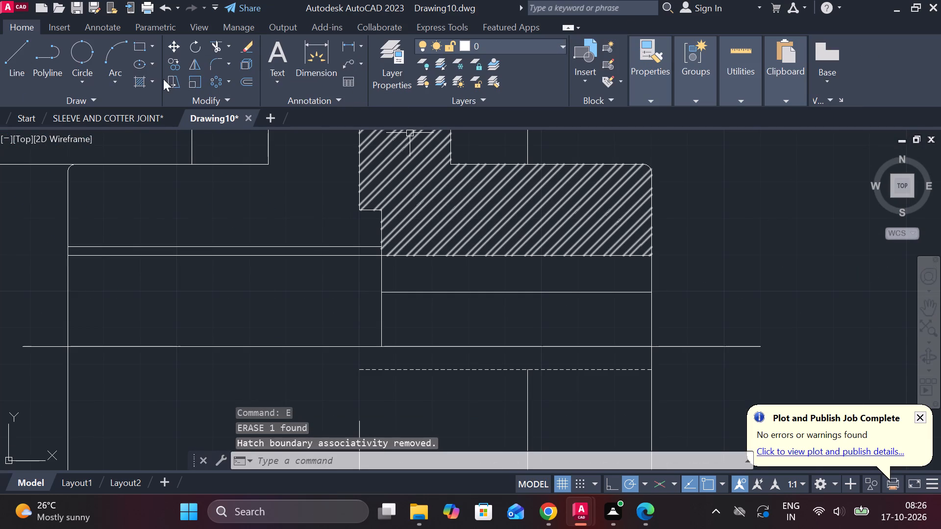
left_click(141, 80)
left_click(303, 194)
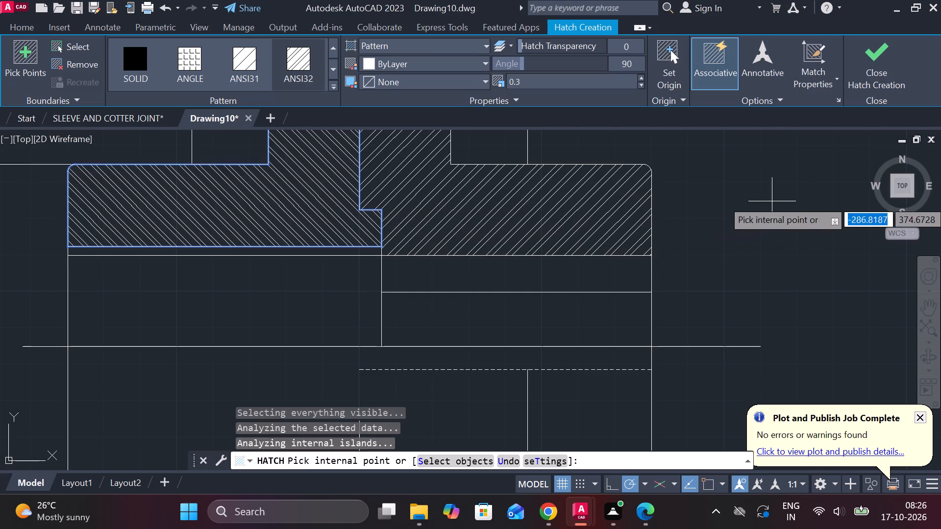
left_click(887, 87)
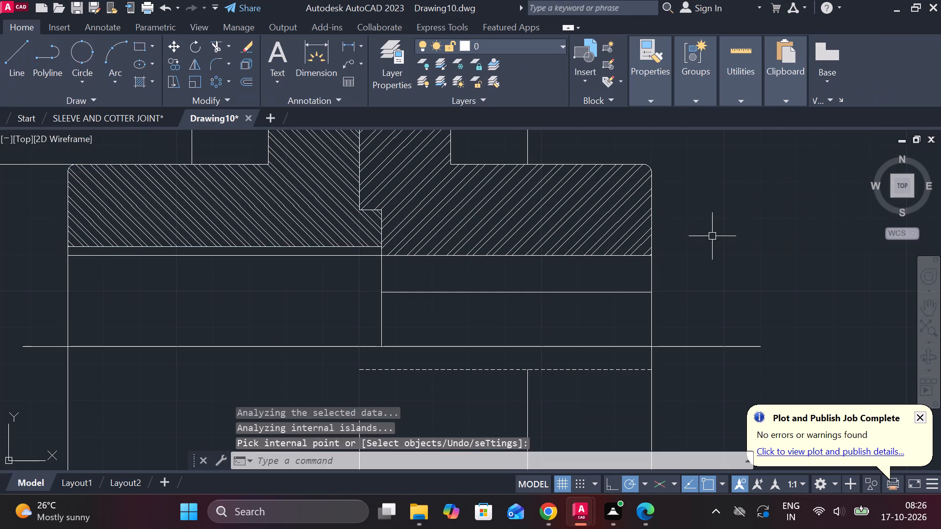
Extend the lower half's mating-face line up to the horizontal axis.
scroll(703, 267, "down", 1)
middle_click_drag(721, 279, 714, 279)
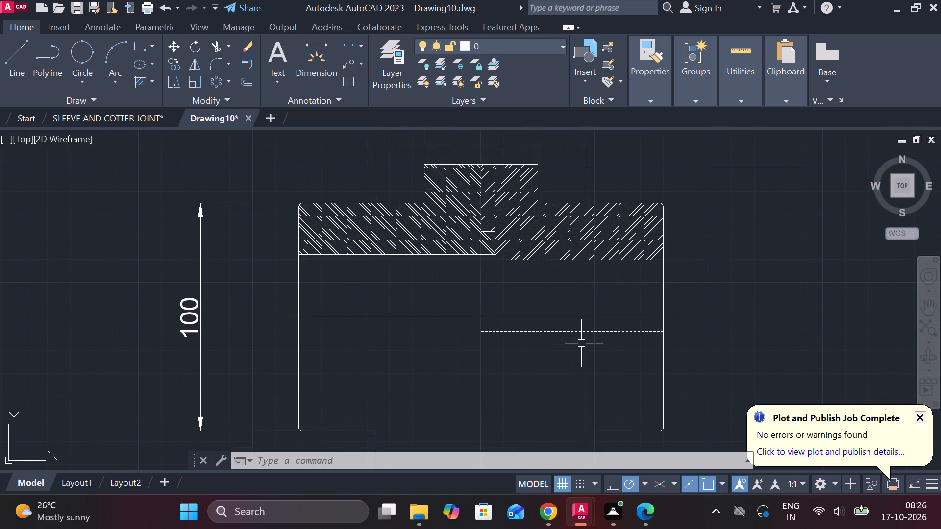
middle_click_drag(530, 370, 532, 355)
type("EX")
key("space")
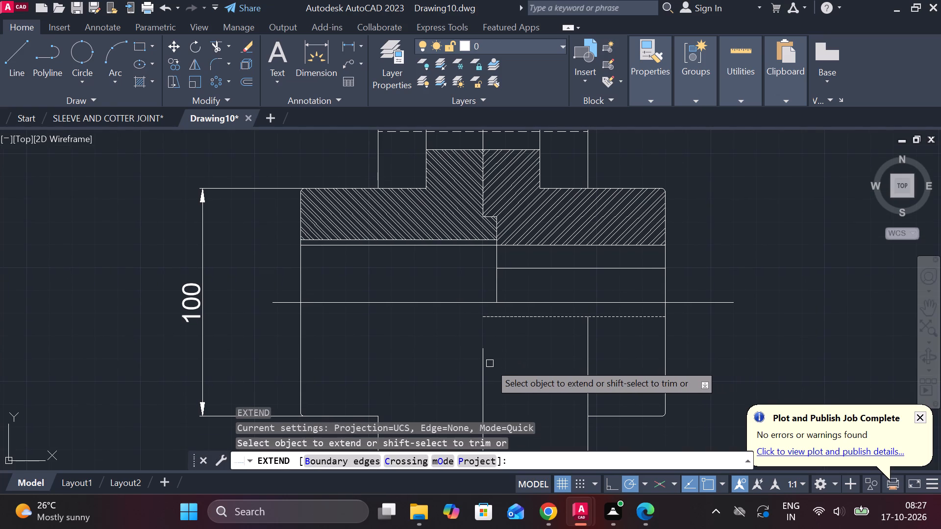
left_click(483, 359)
left_click(481, 346)
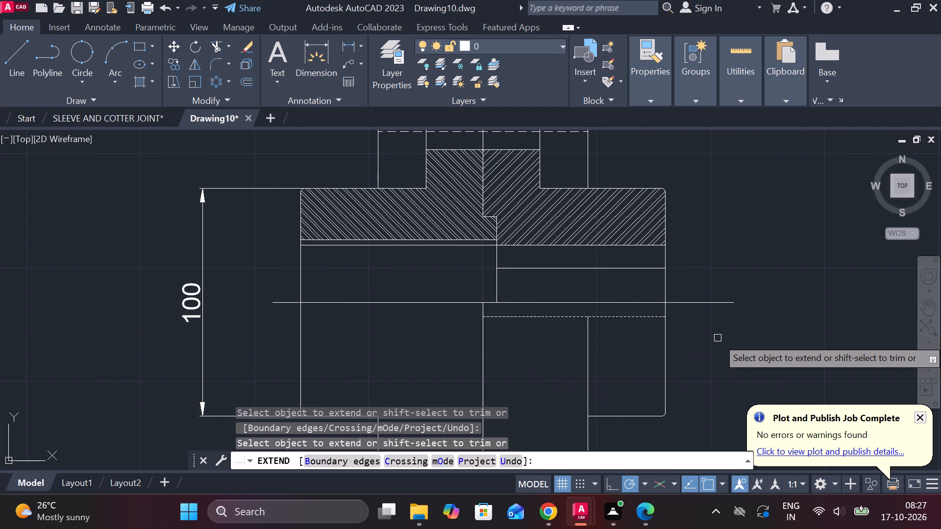
scroll(718, 338, "down", 1)
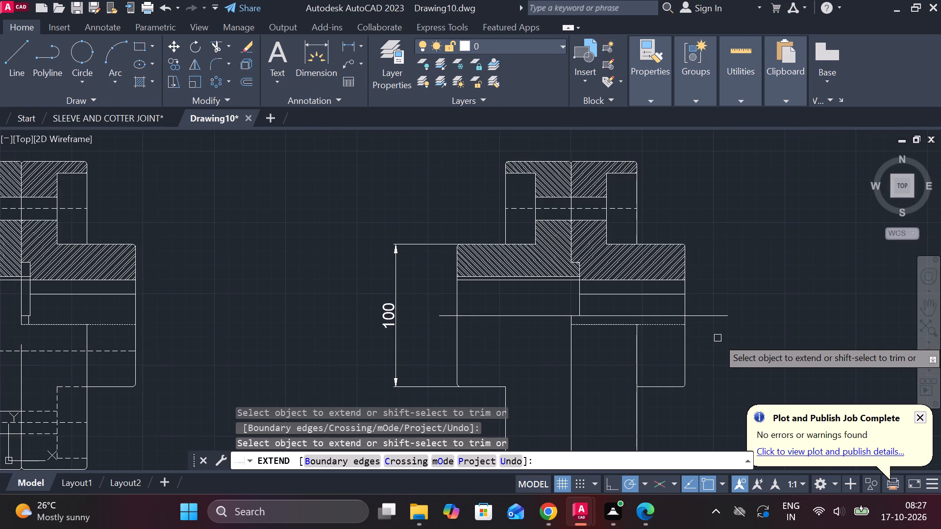
key("Escape")
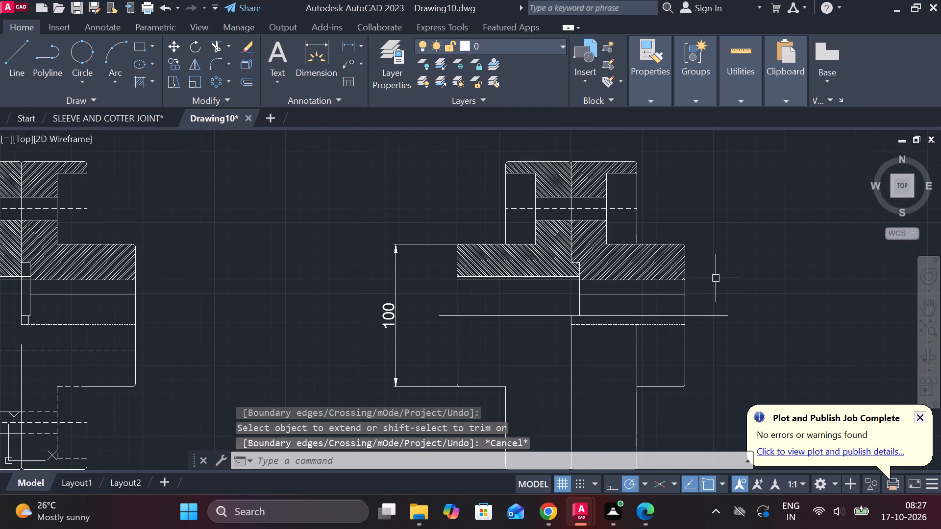
Draw the shaft end outline off the right hub's face, 30 long and 50 high, with its lower edge running back into the hub.
key("l")
key("Return")
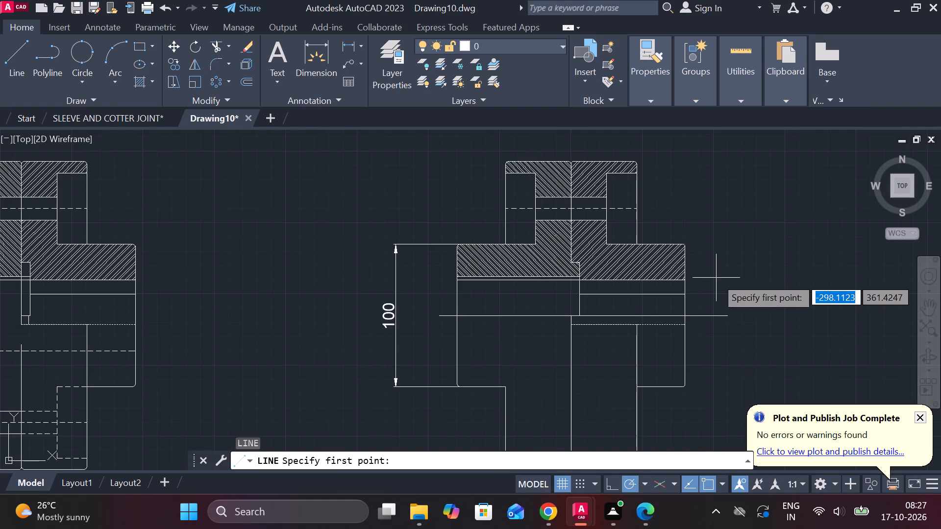
left_click(689, 286)
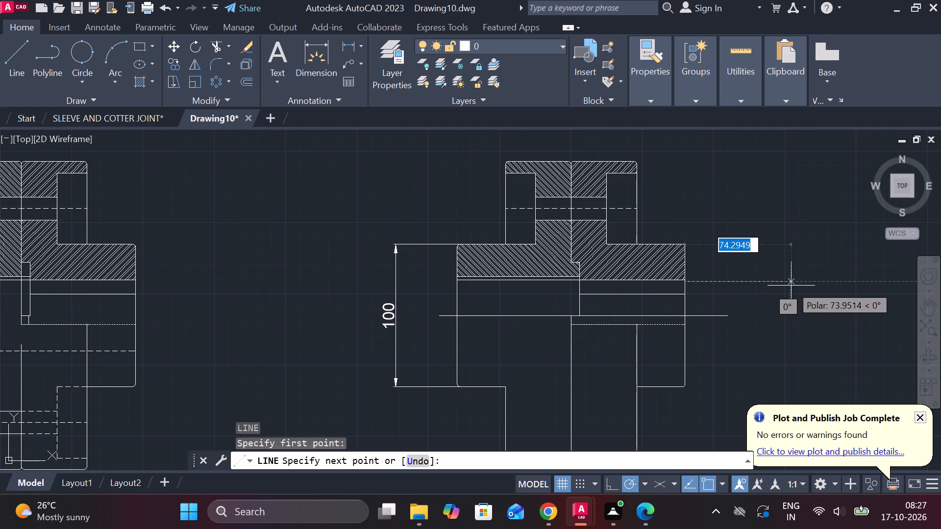
scroll(732, 293, "up", 1)
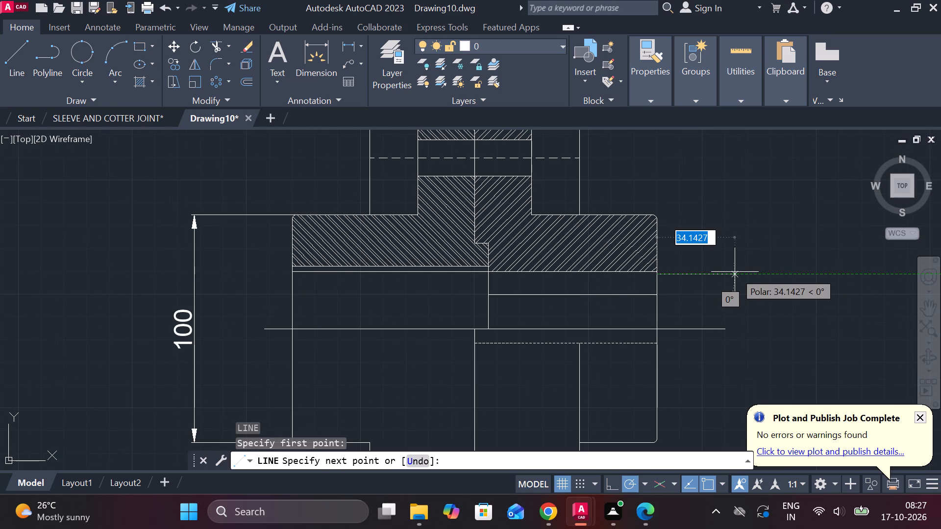
type("25")
key("space")
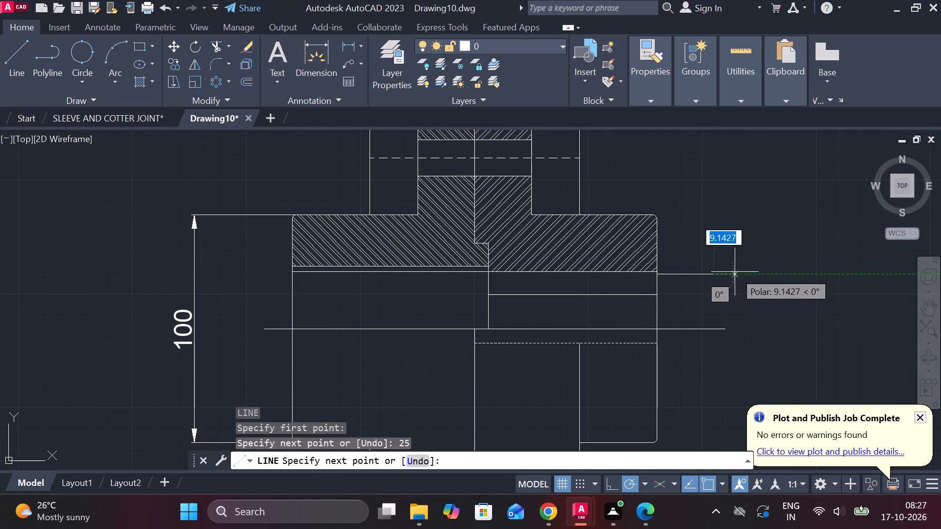
scroll(724, 360, "down", 2)
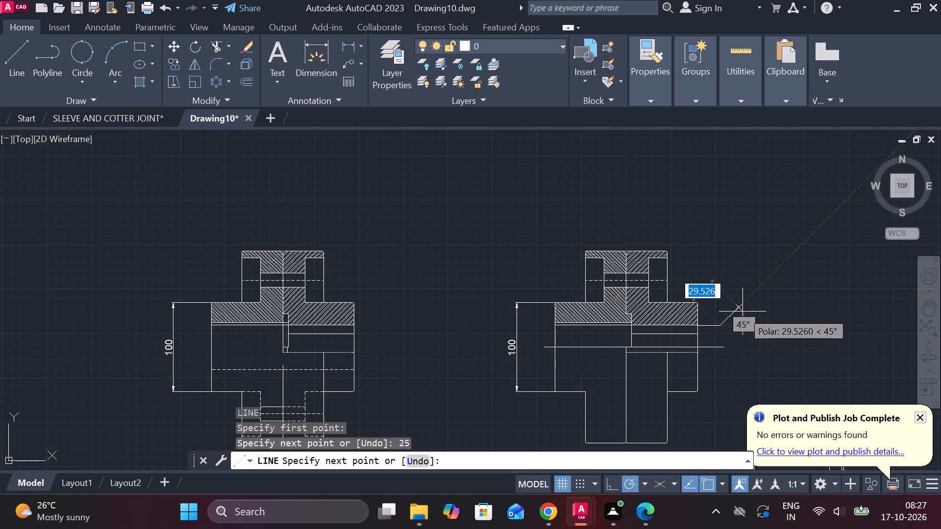
key("ctrl+z")
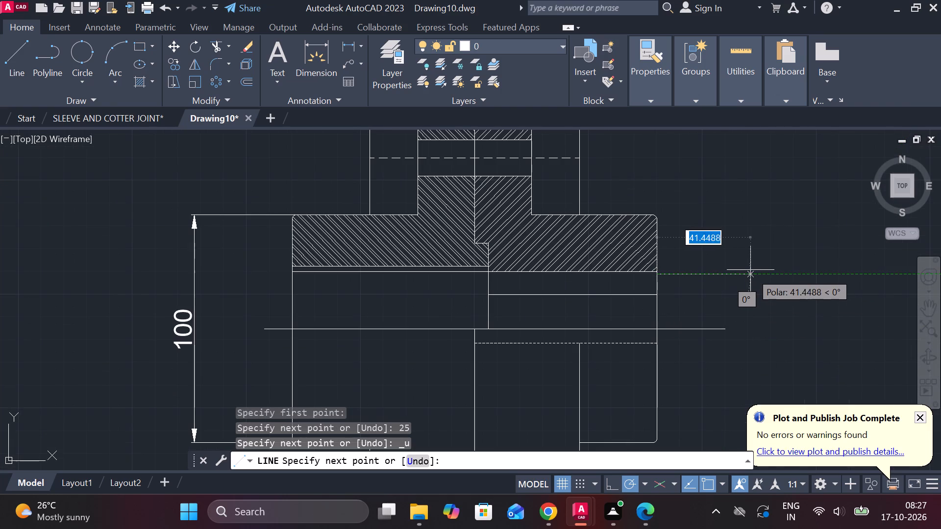
type("30")
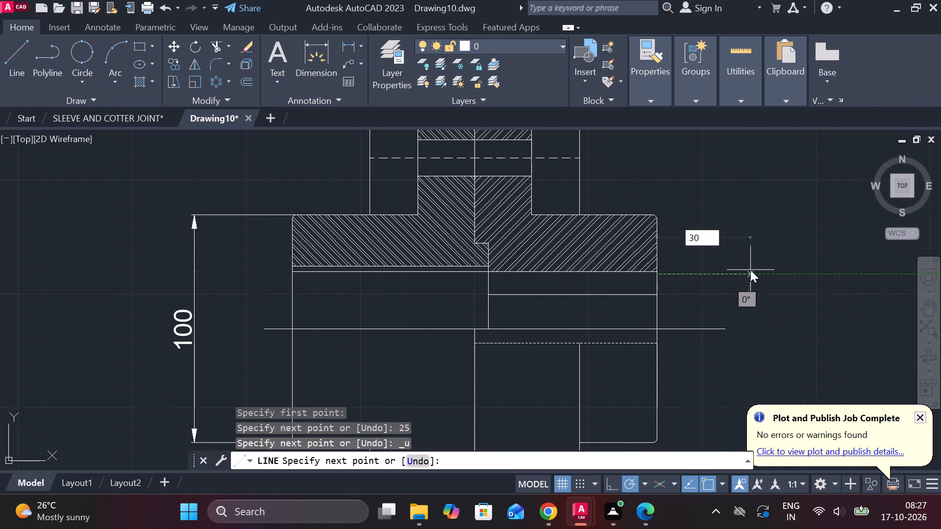
key("Return")
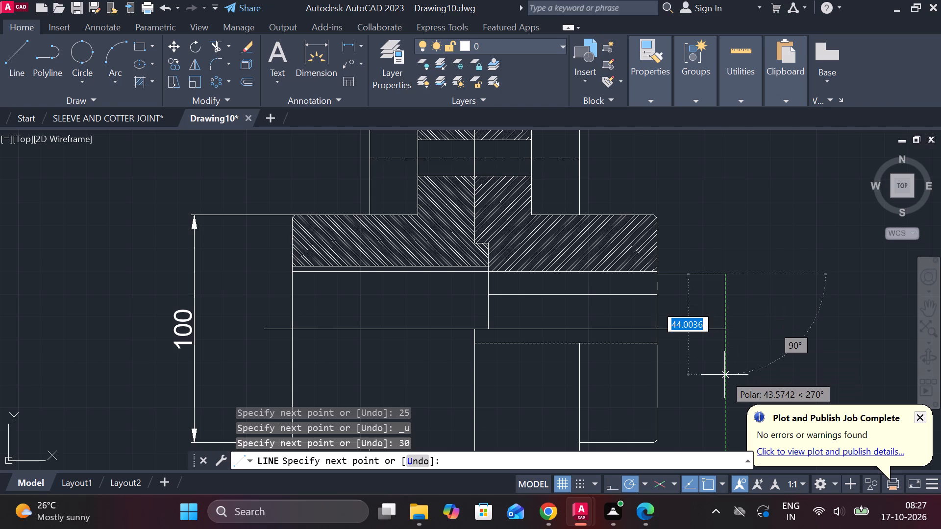
type("50")
key("Return")
scroll(675, 374, "up", 1)
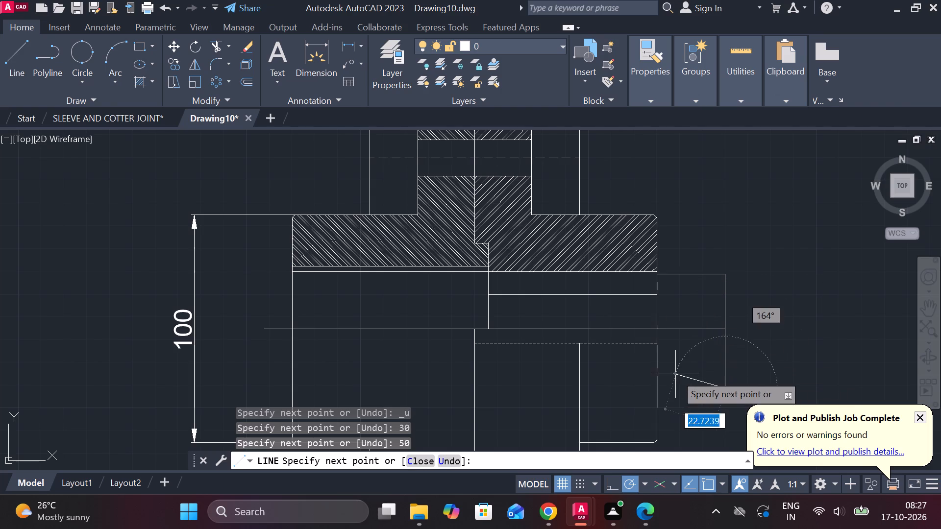
left_click(610, 403)
key("Escape")
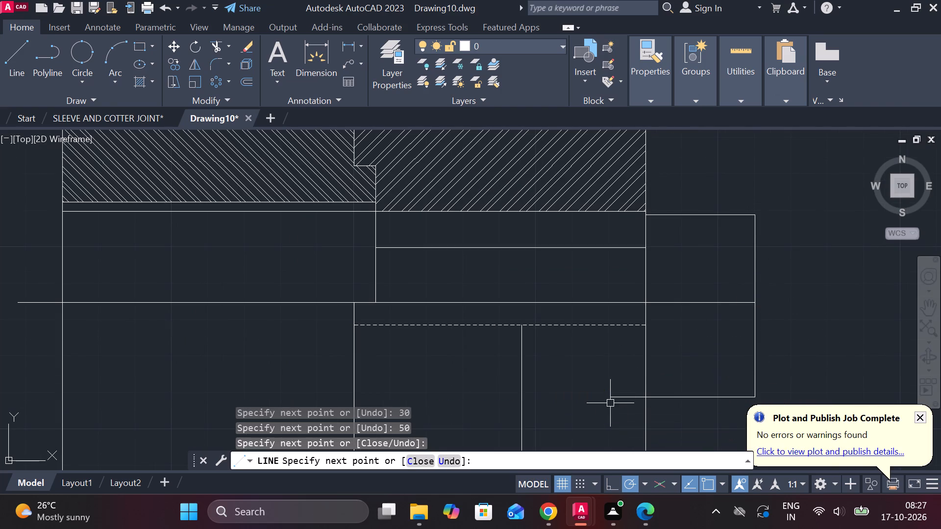
Trim the part of the shaft's lower edge that overruns into the right hub.
type("TR")
key("space")
left_click_drag(627, 368, 627, 422)
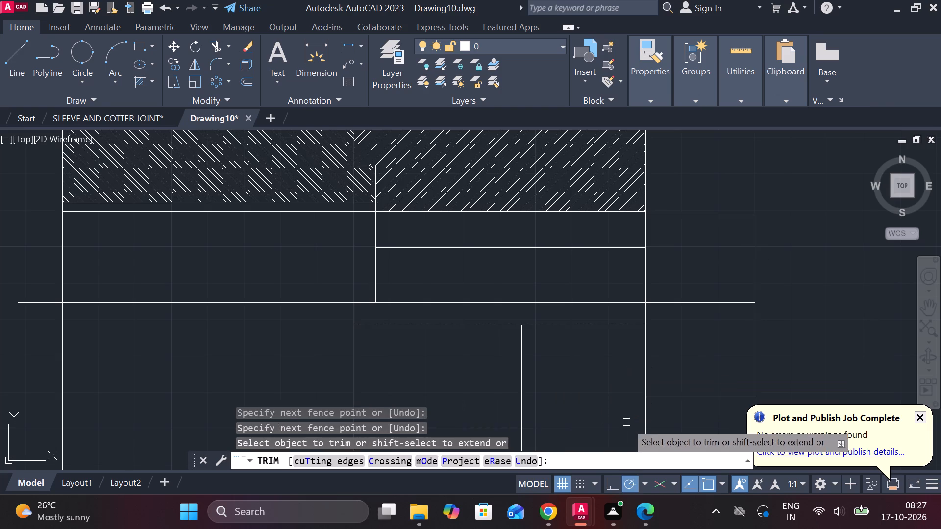
scroll(622, 412, "down", 2)
key("Escape")
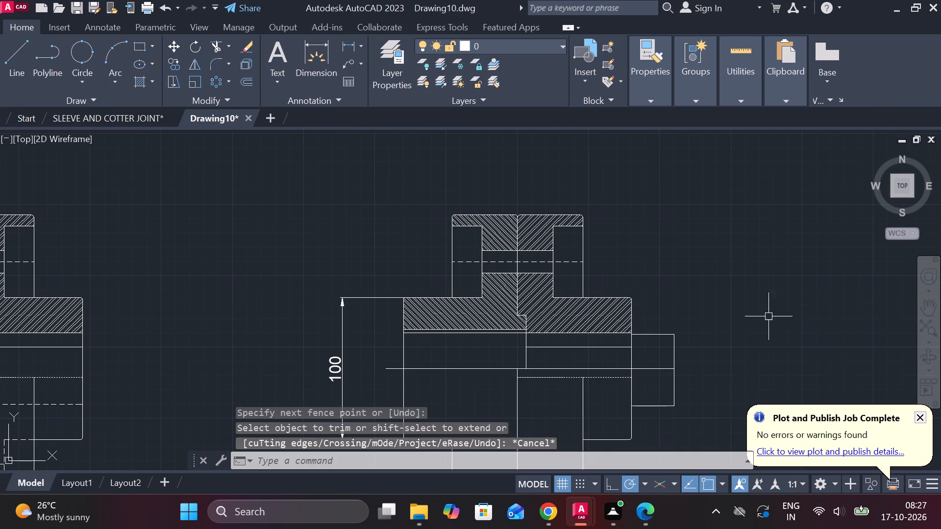
Mirror the three shaft end lines about the vertical mating face onto the left hub, keeping the source objects.
left_click_drag(645, 322, 652, 328)
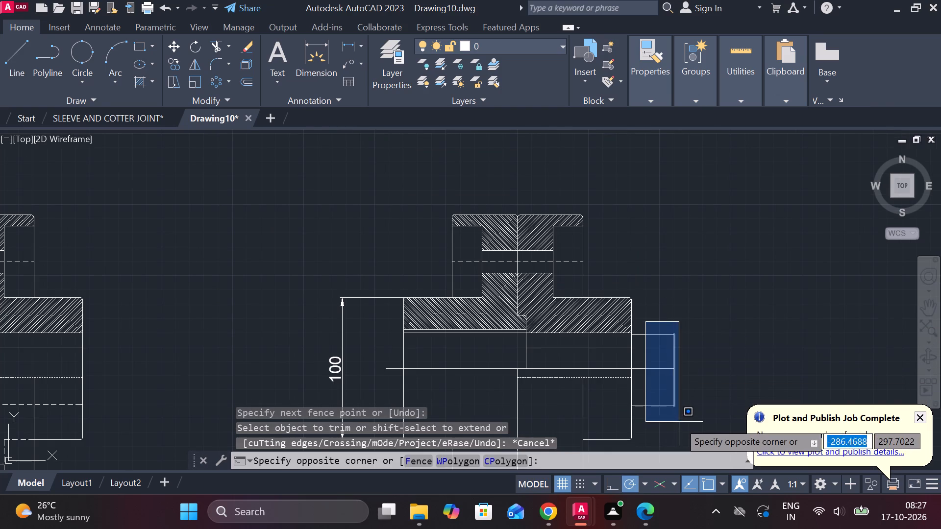
left_click(679, 422)
left_click(658, 410)
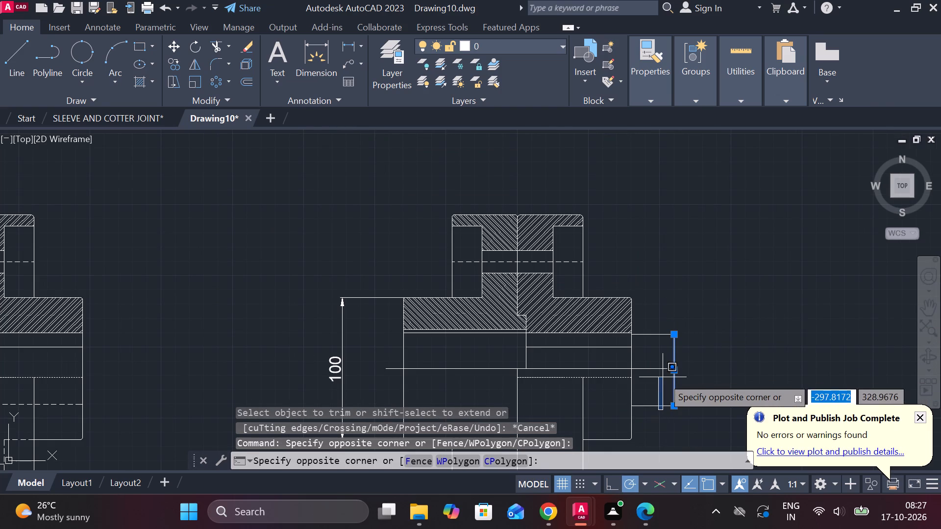
left_click(660, 404)
left_click(657, 409)
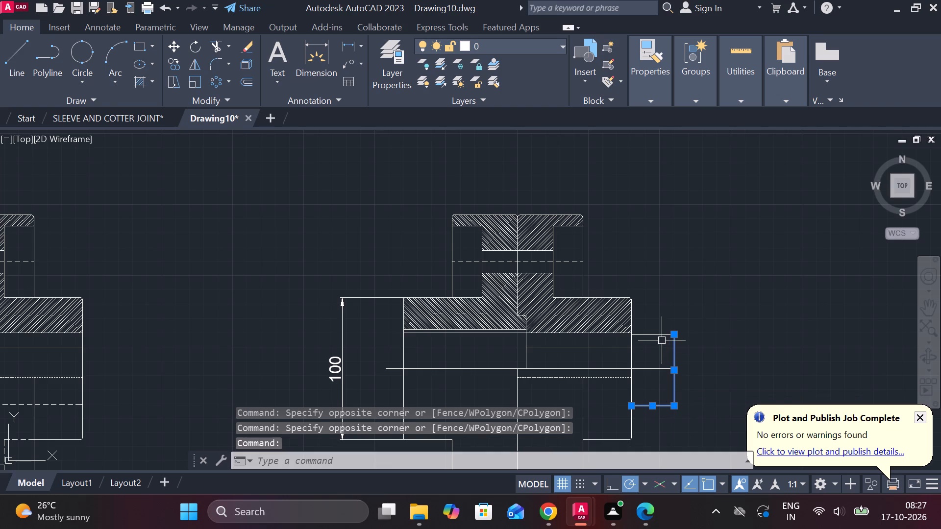
left_click(659, 337)
type("MI")
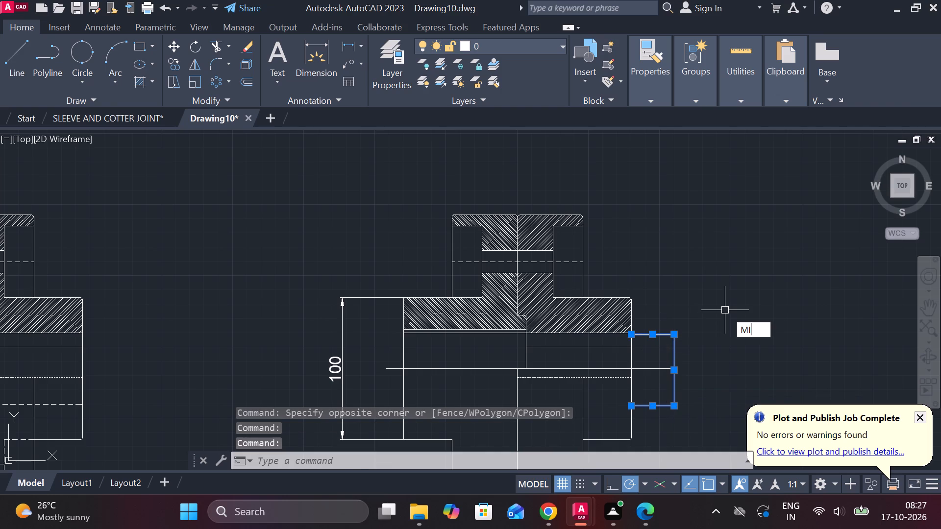
key("Return")
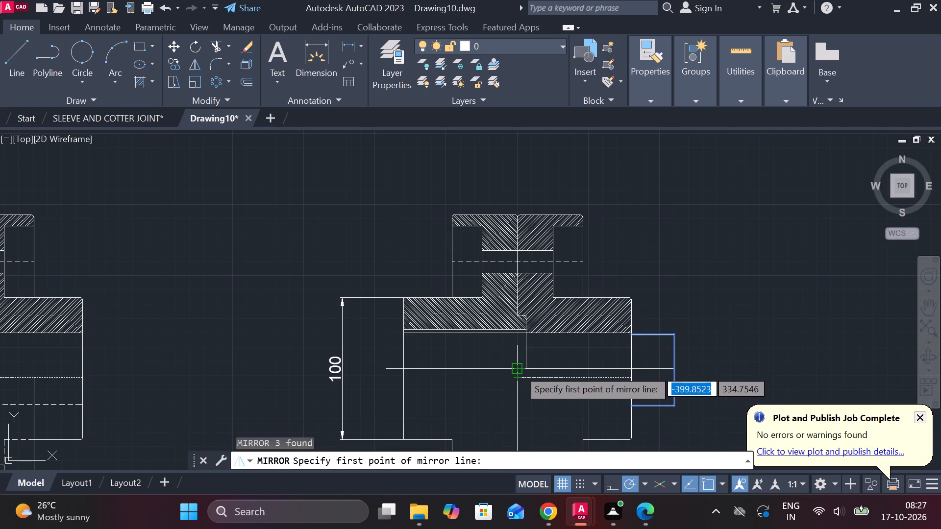
left_click(519, 369)
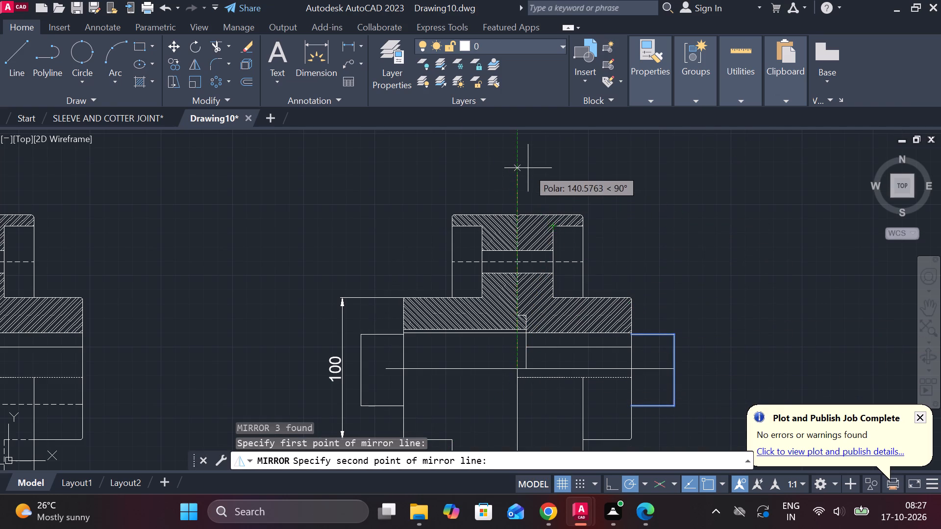
left_click(528, 168)
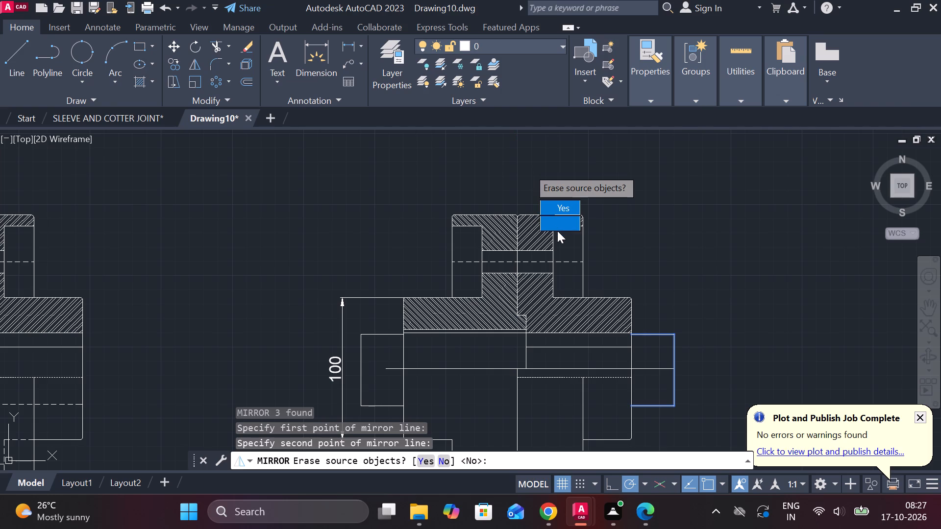
left_click_drag(563, 221, 528, 168)
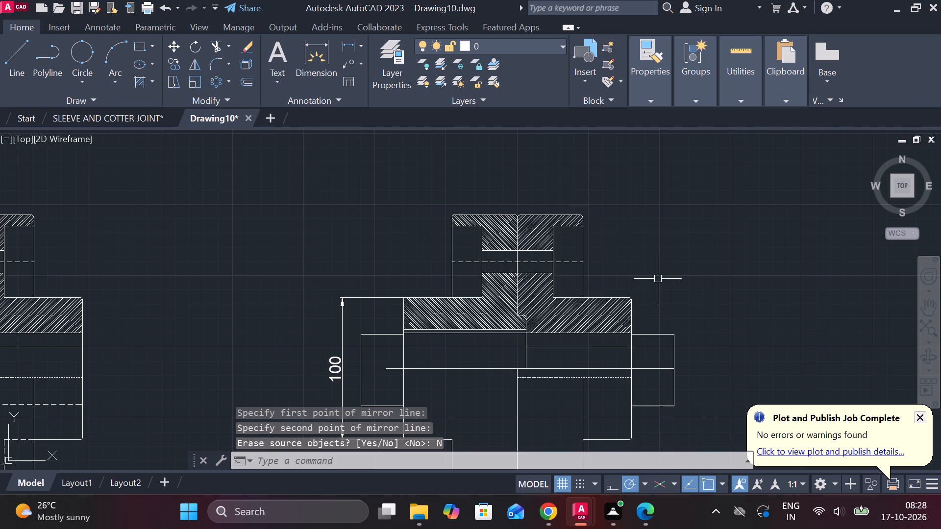
Draw a three-point arc bulging outward along the upper half of the left shaft end's vertical line, starting at its top corner.
scroll(782, 228, "down", 1)
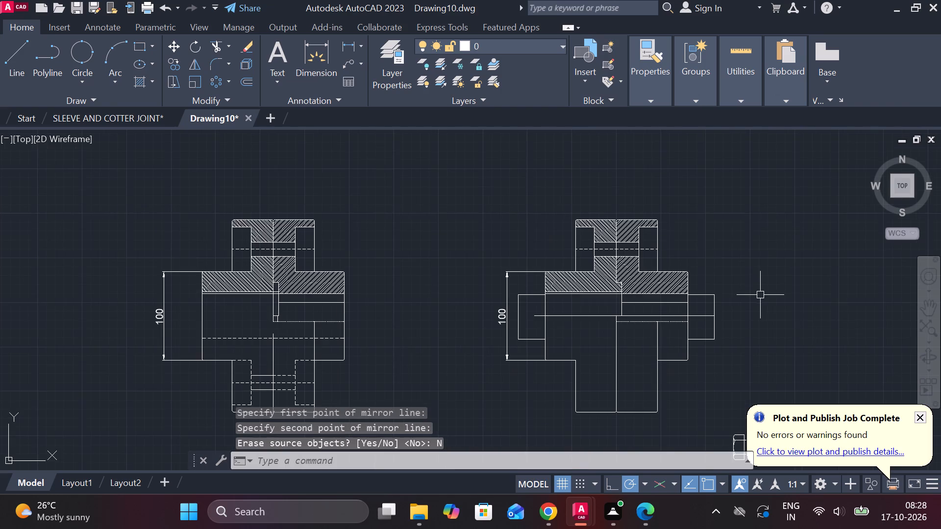
middle_click_drag(758, 296, 721, 278)
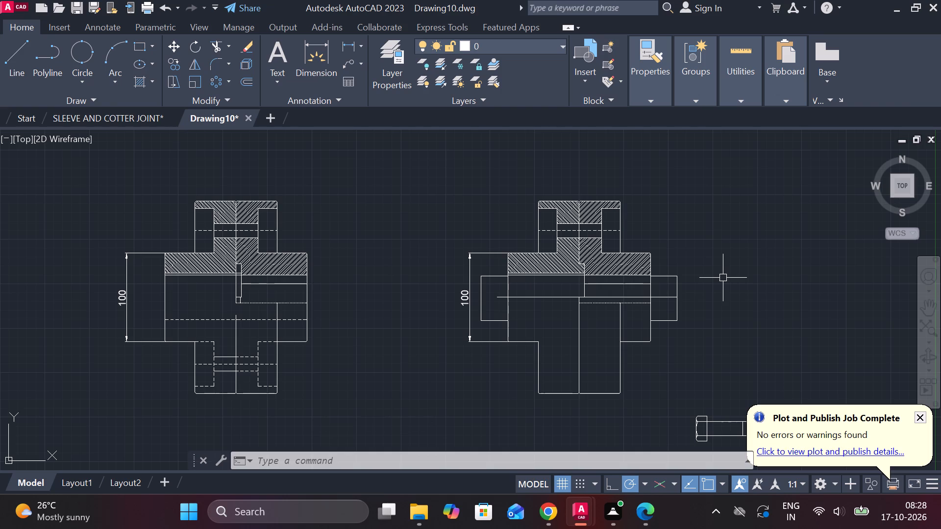
scroll(487, 317, "up", 2)
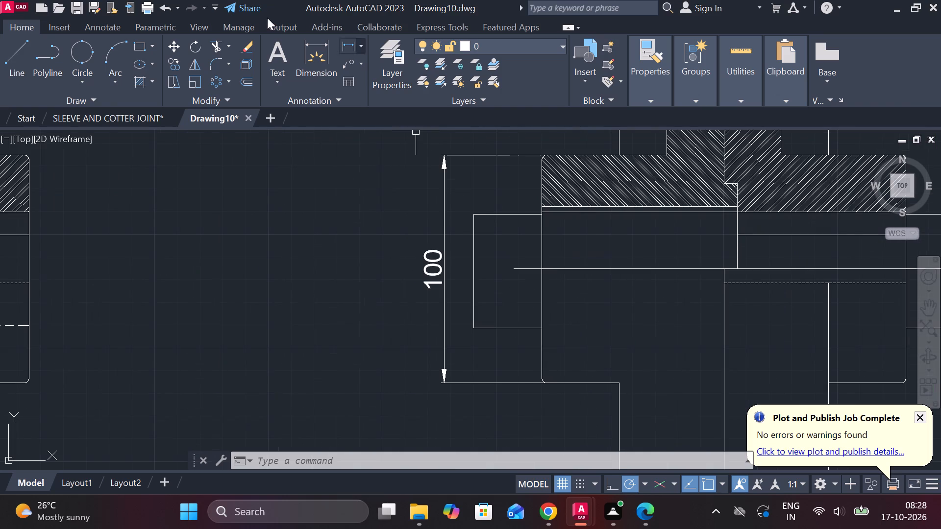
left_click(110, 57)
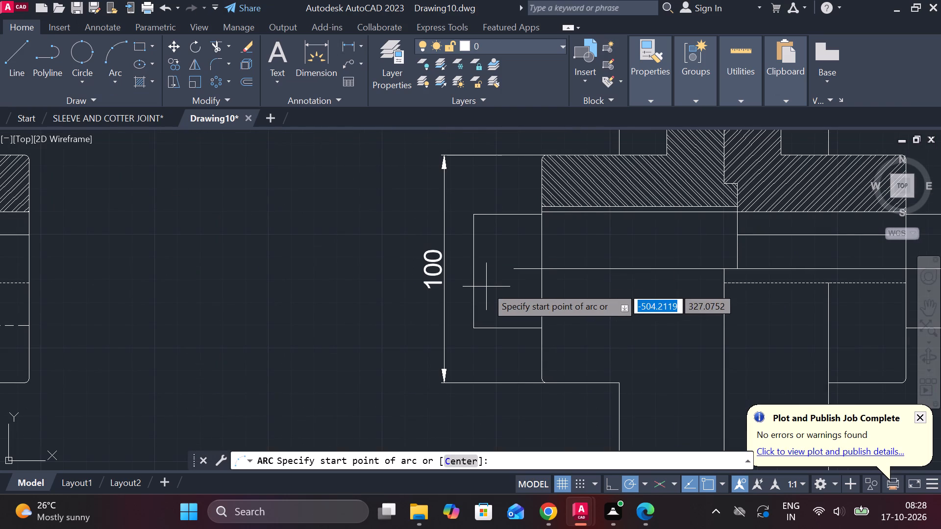
left_click(464, 217)
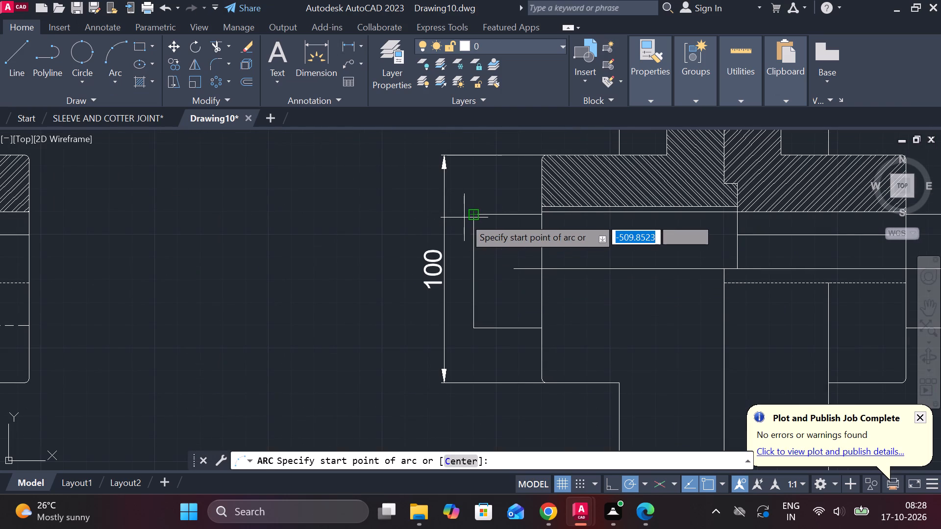
left_click(471, 270)
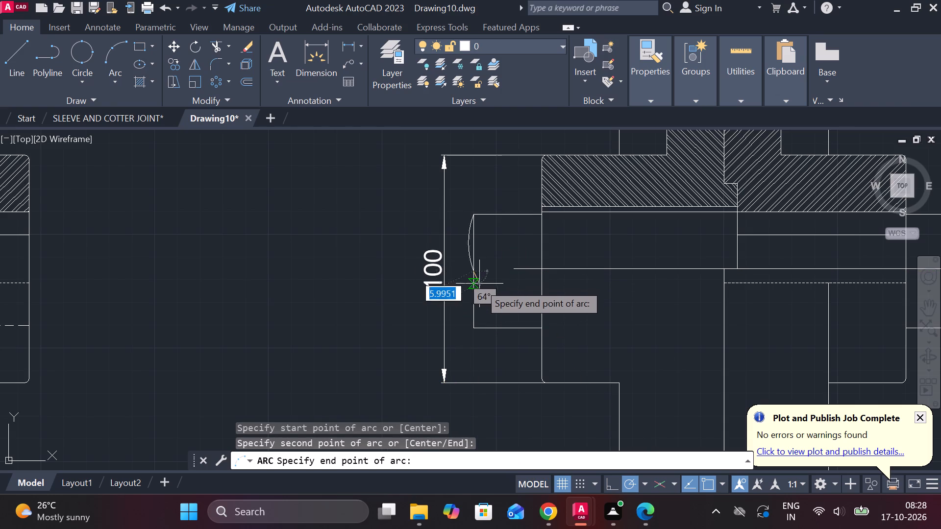
left_click(485, 284)
key("Escape")
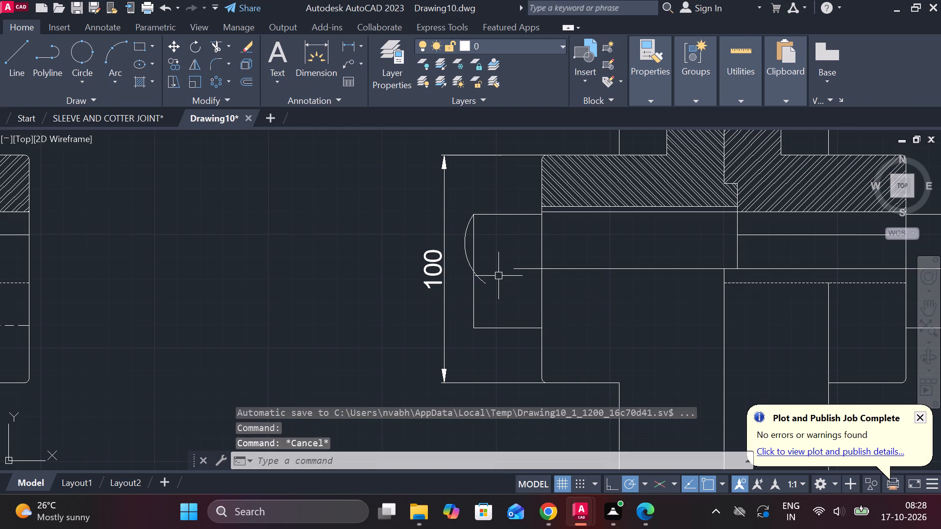
Trim the part of the arc that overruns inside the left shaft end's vertical line.
type("TR")
key("space")
left_click(487, 282)
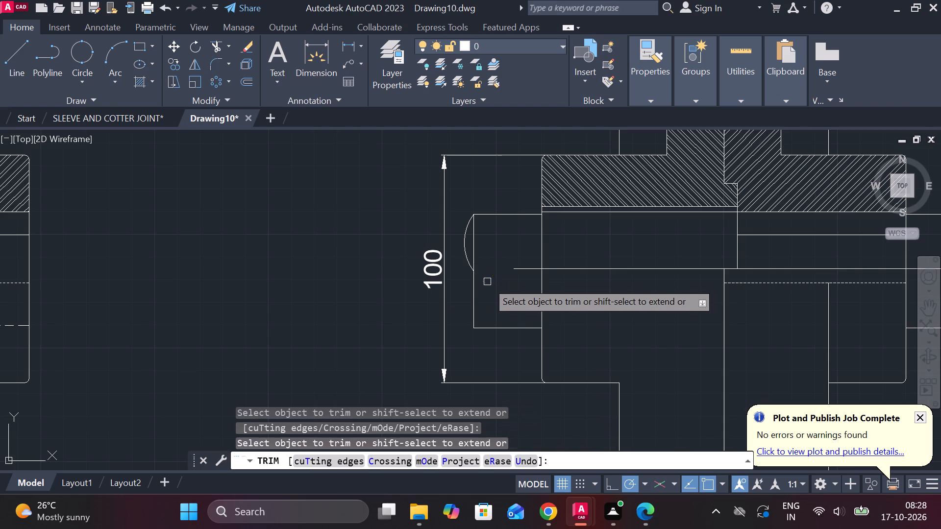
key("Escape")
Mirror the arc about the left shaft end's vertical line, keeping the source arc, to form a closed lens shape.
left_click(466, 237)
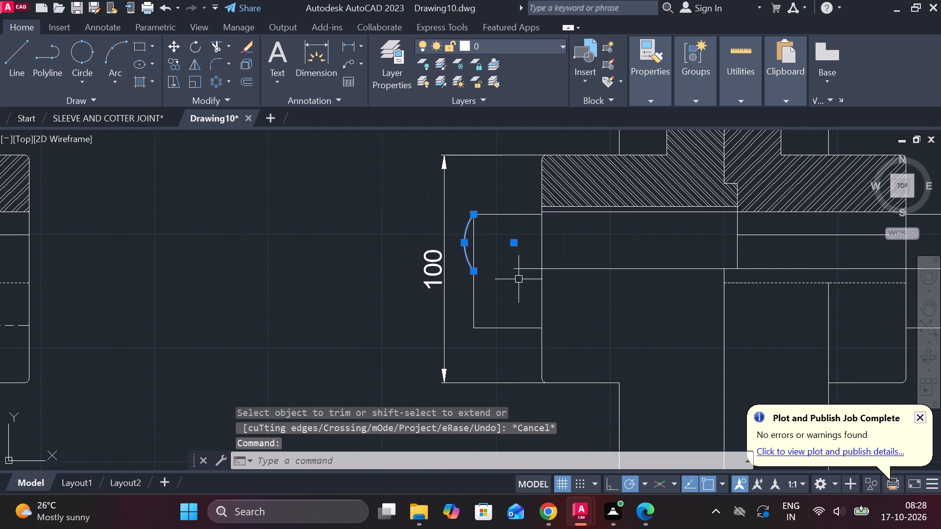
type("CO")
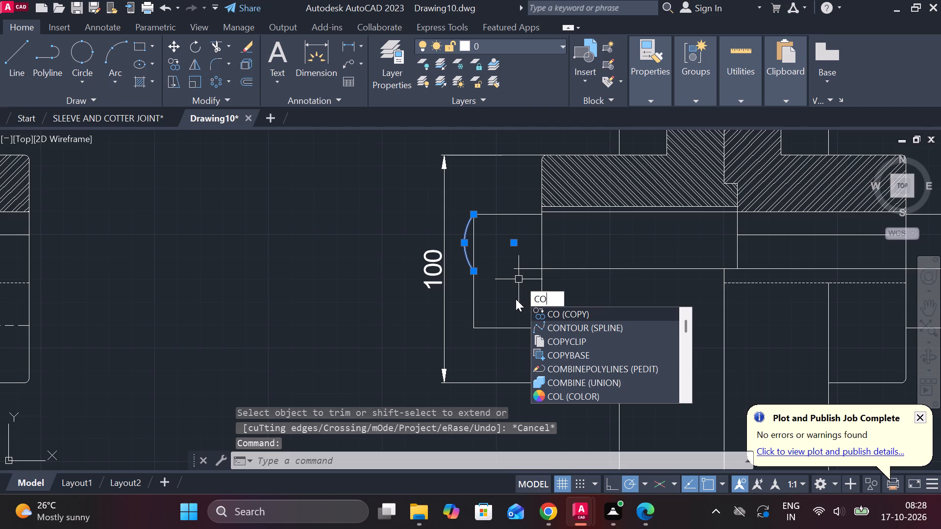
key("BackSpace")
key("BackSpace")
type("MI")
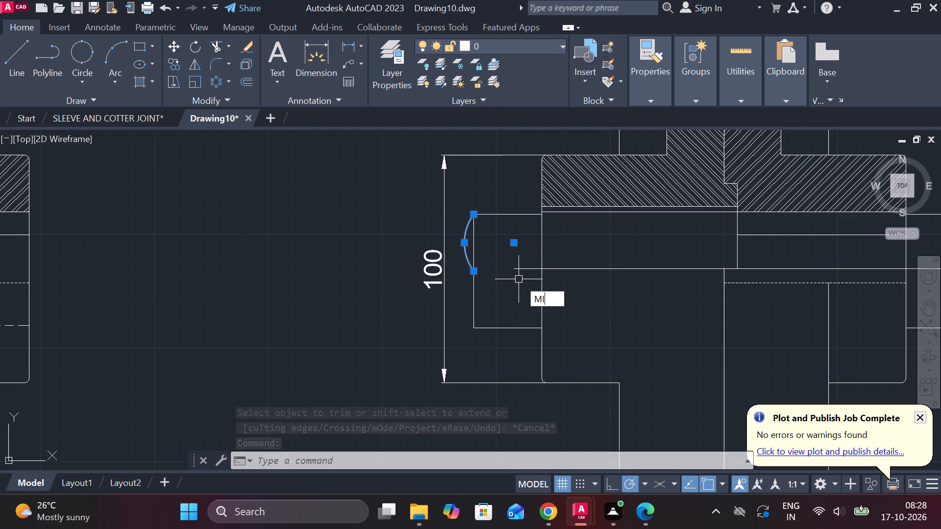
key("Return")
left_click(476, 268)
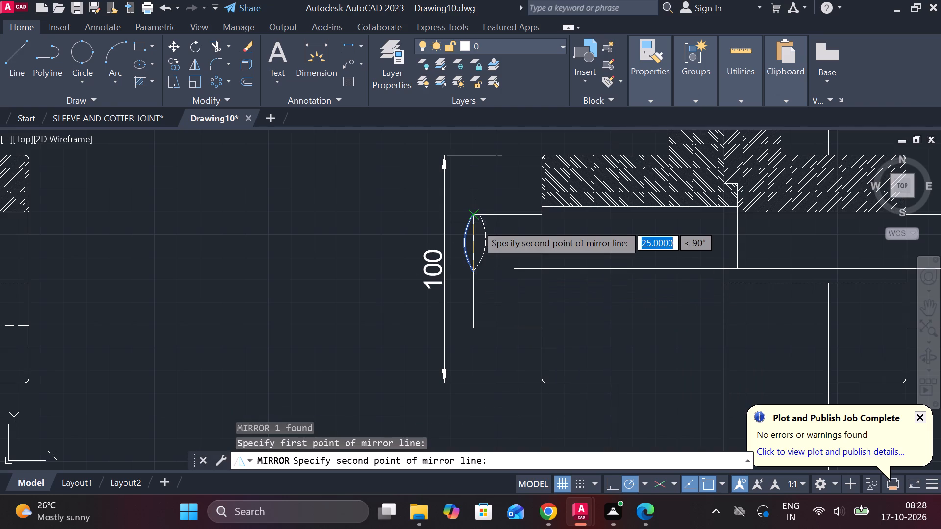
left_click(475, 218)
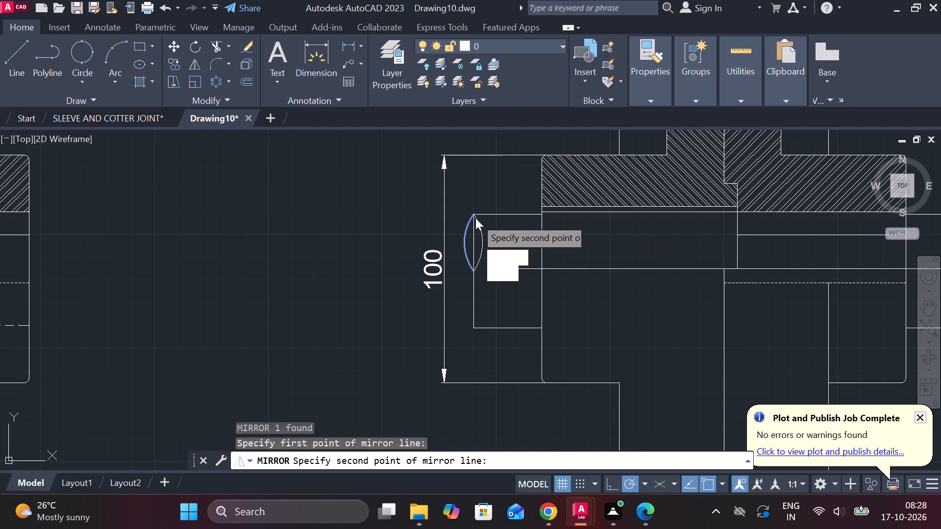
left_click_drag(497, 276, 475, 218)
key("Escape")
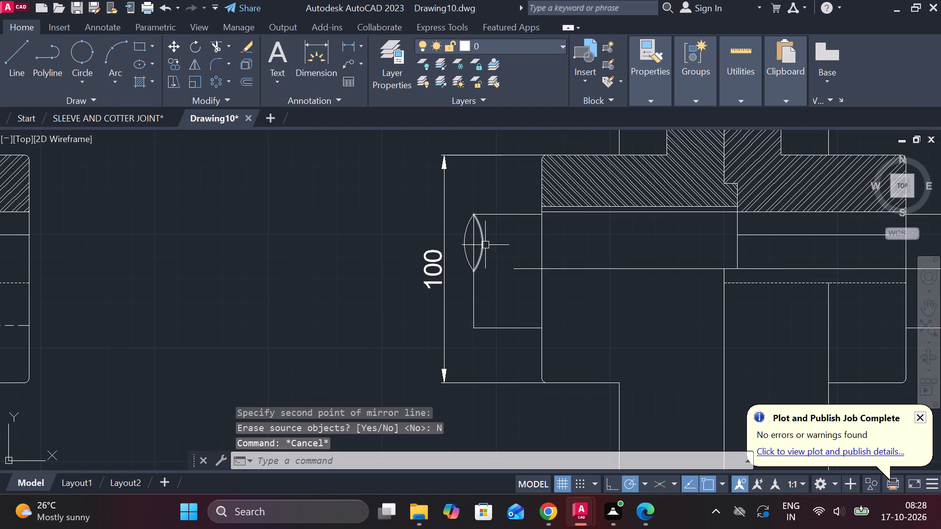
Copy the outward-bulging arc from its lower endpoint to the bottom corner of the left shaft end.
left_click(467, 232)
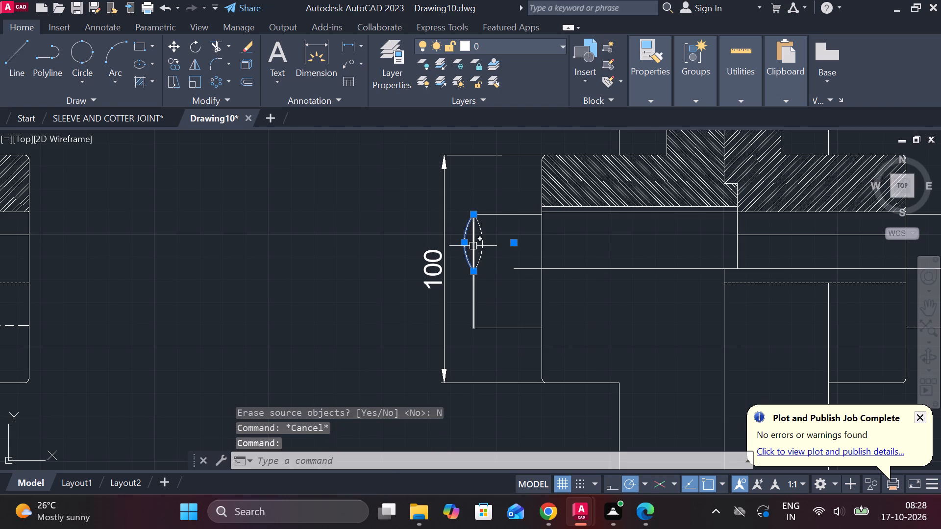
type("CO")
key("Return")
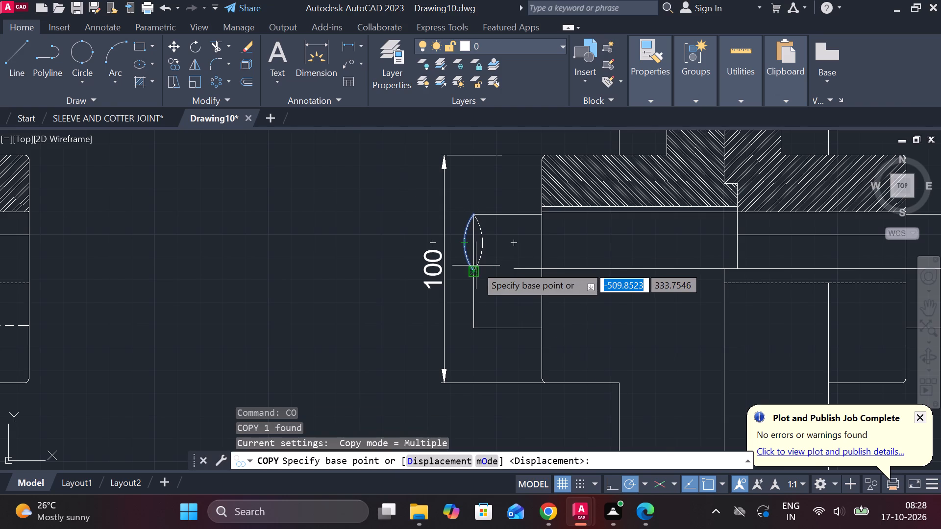
left_click(475, 266)
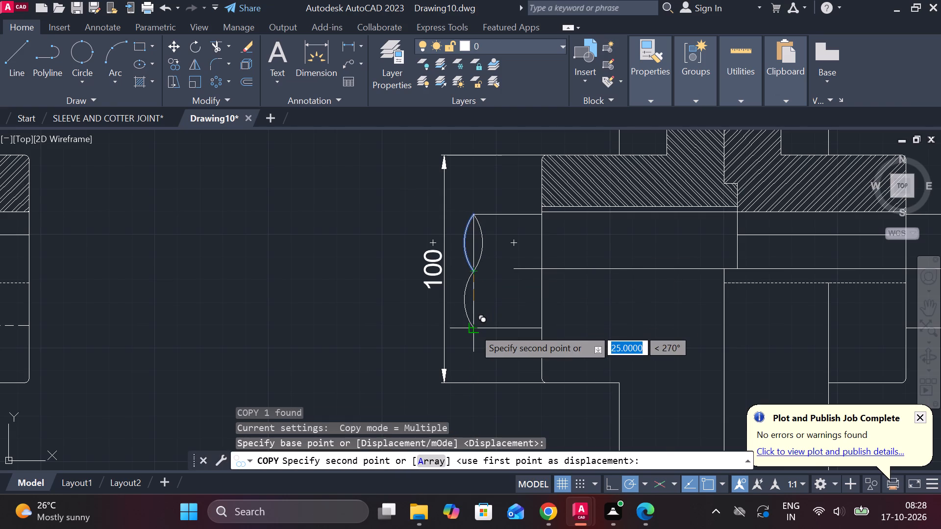
left_click(473, 328)
key("Escape")
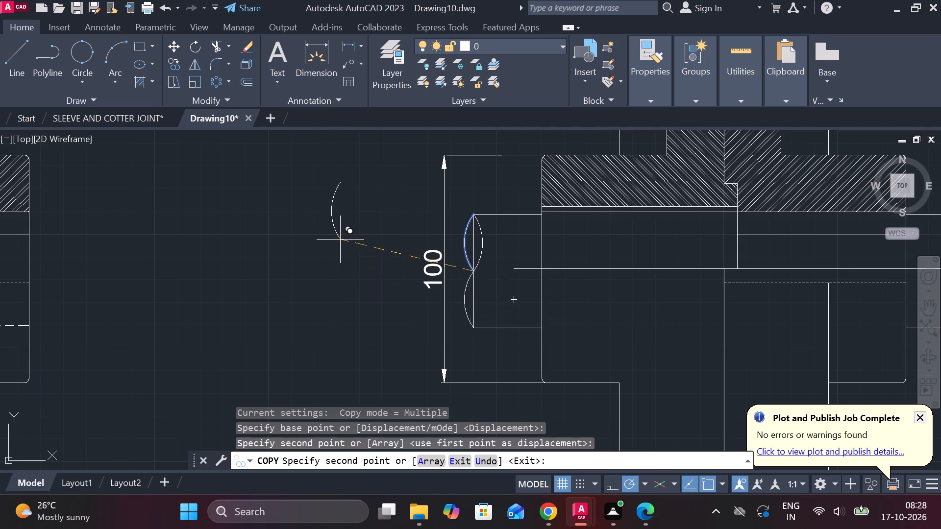
Erase the straight vertical line closing the left shaft end.
left_click(474, 294)
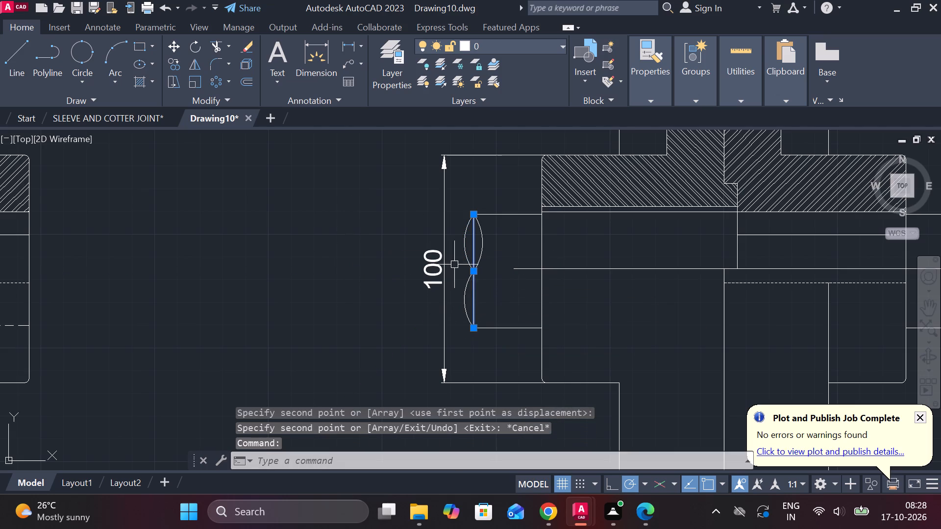
type("E")
key("space")
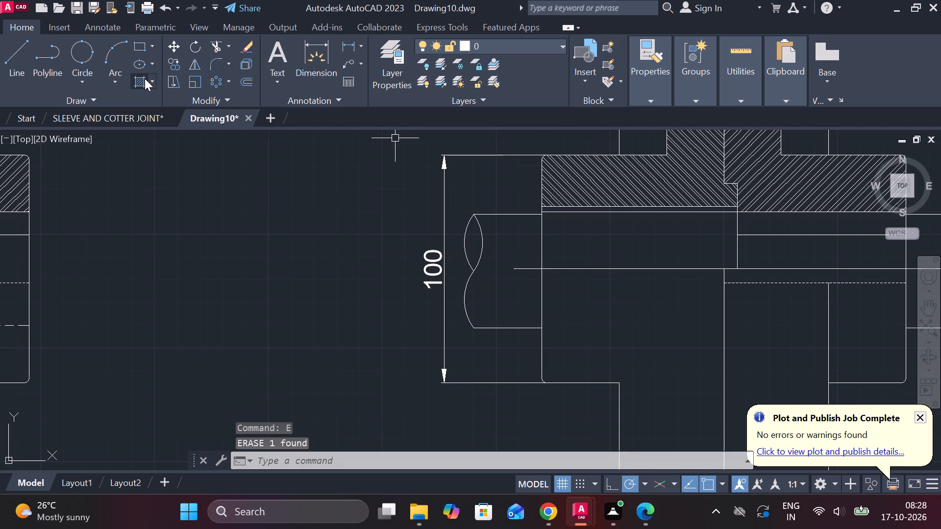
Hatch the lens-shaped break area on the left shaft end at angle 90 and scale 0.3.
left_click(145, 78)
left_click(468, 244)
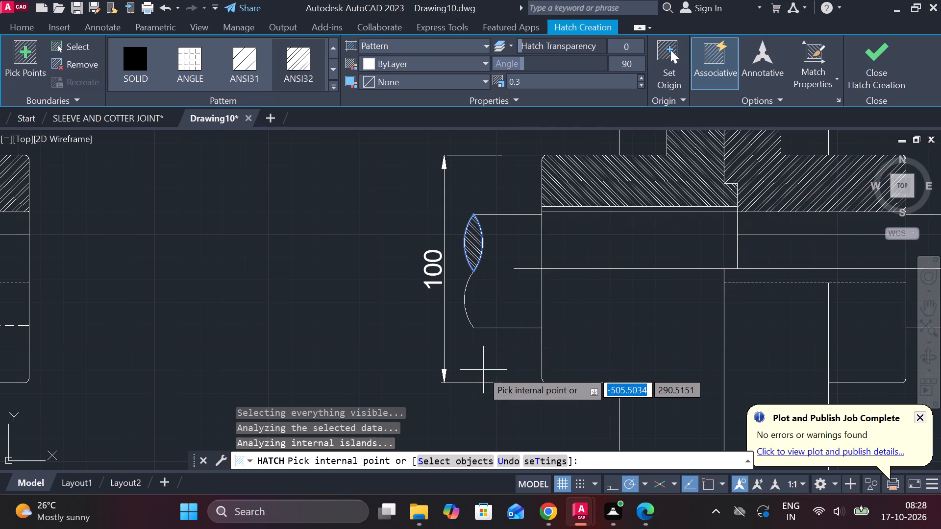
left_click(888, 71)
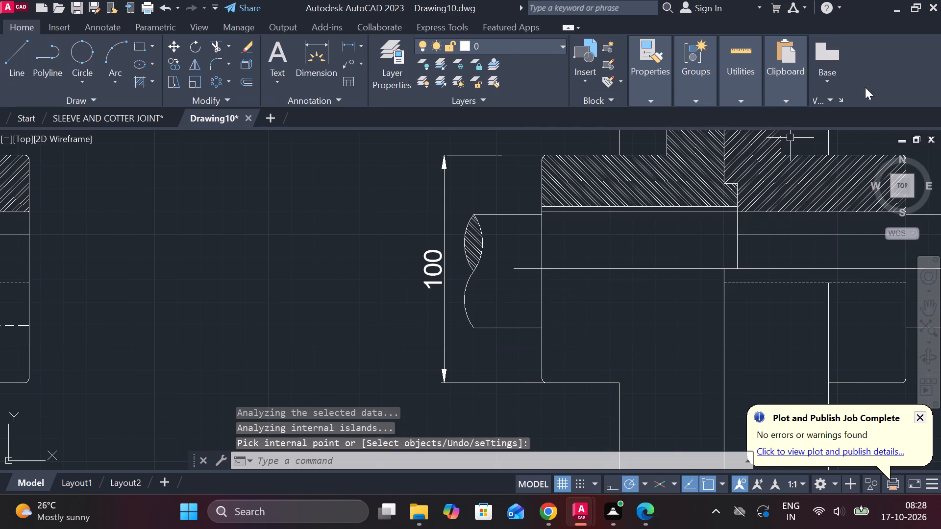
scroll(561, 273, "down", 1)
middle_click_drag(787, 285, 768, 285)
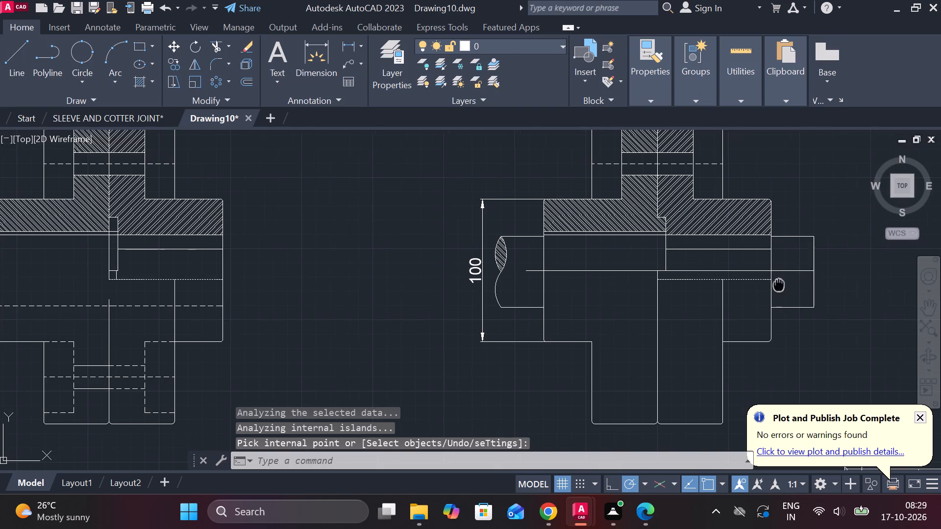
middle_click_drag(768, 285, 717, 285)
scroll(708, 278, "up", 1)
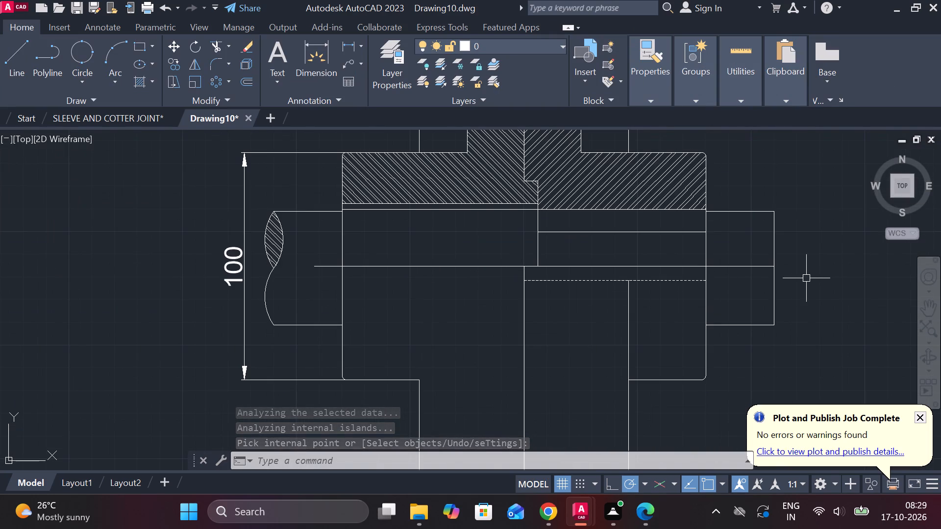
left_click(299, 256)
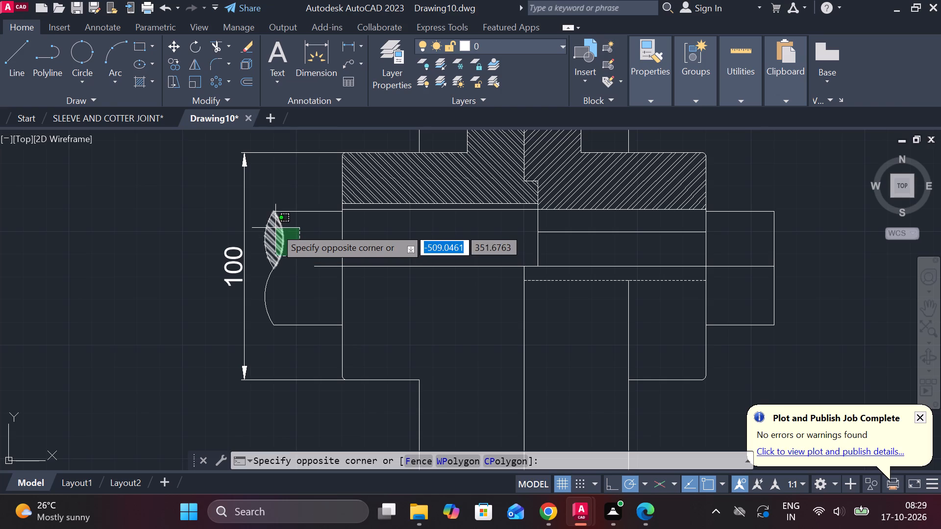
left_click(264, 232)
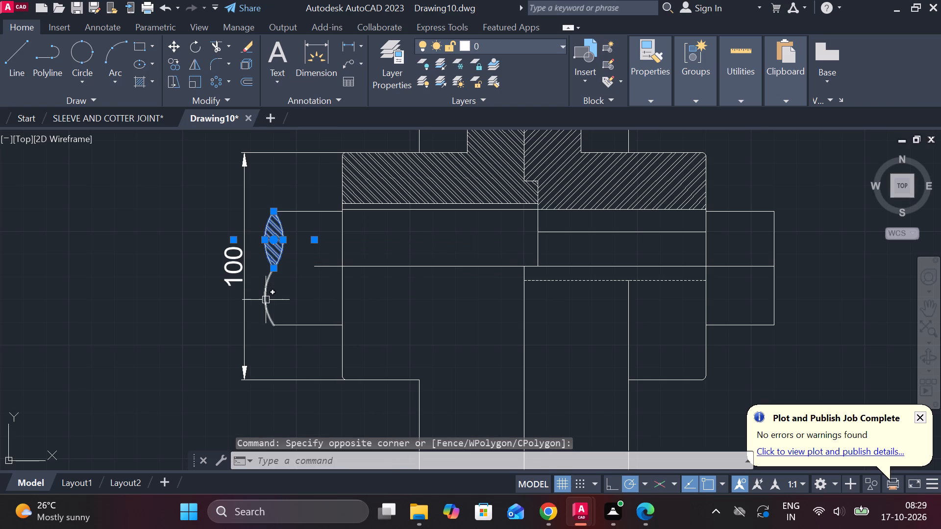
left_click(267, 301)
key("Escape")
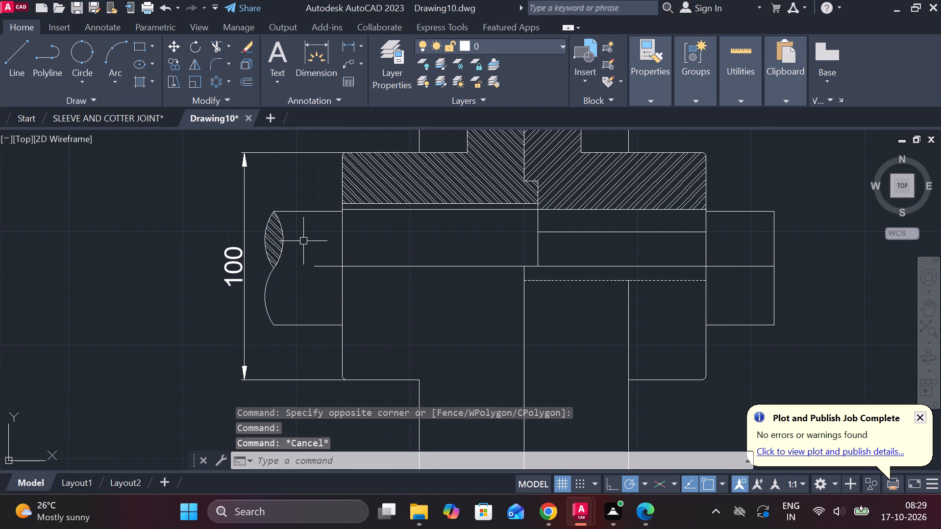
Copy the hatched lens from its lower tip on the left shaft end to the bottom corner of the right shaft end.
left_click(300, 241)
left_click(263, 233)
type("CO")
key("Return")
left_click(275, 272)
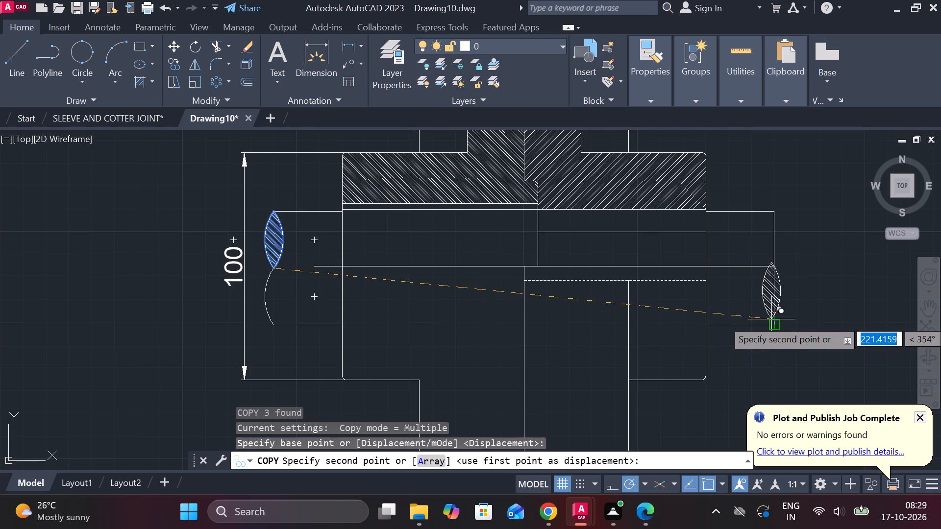
scroll(769, 329, "up", 2)
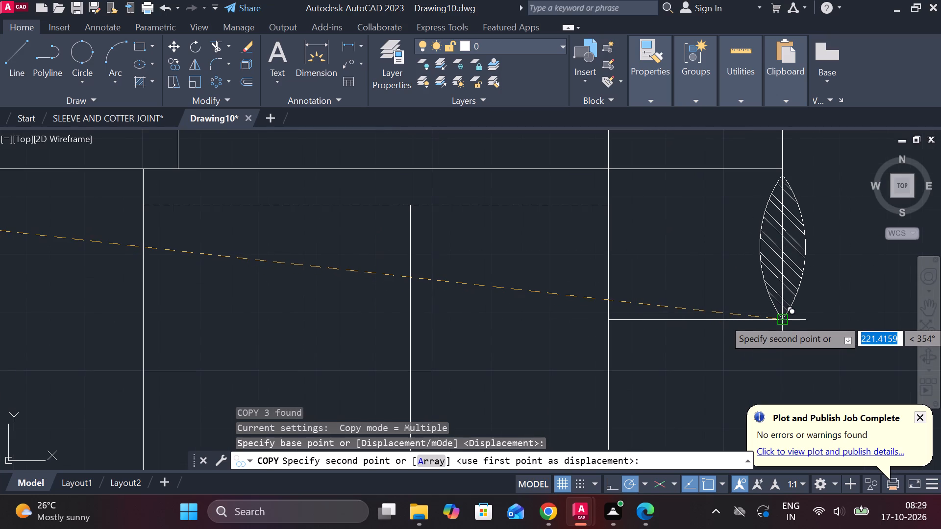
left_click(780, 319)
scroll(816, 304, "down", 1)
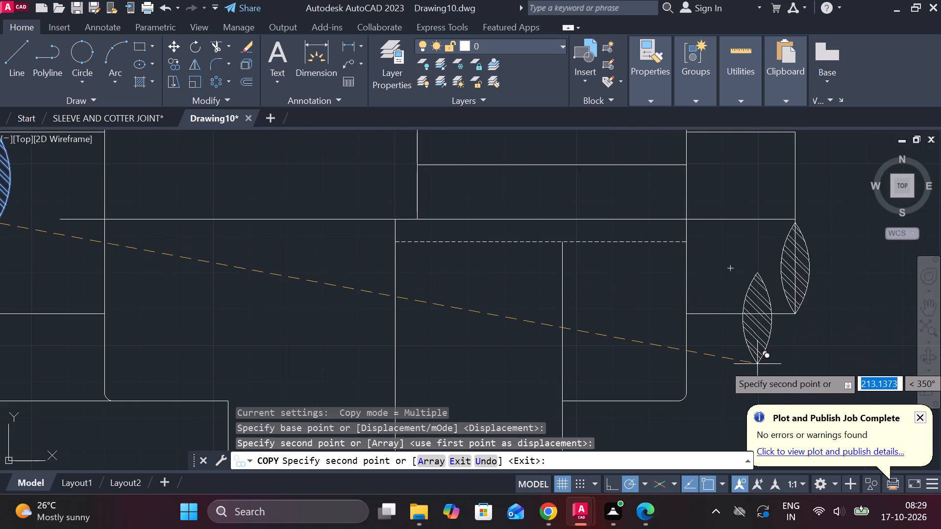
key("Escape")
Copy the right-hand arc of the right shaft end's hatched lens from its lower tip to its upper tip.
scroll(749, 364, "down", 1)
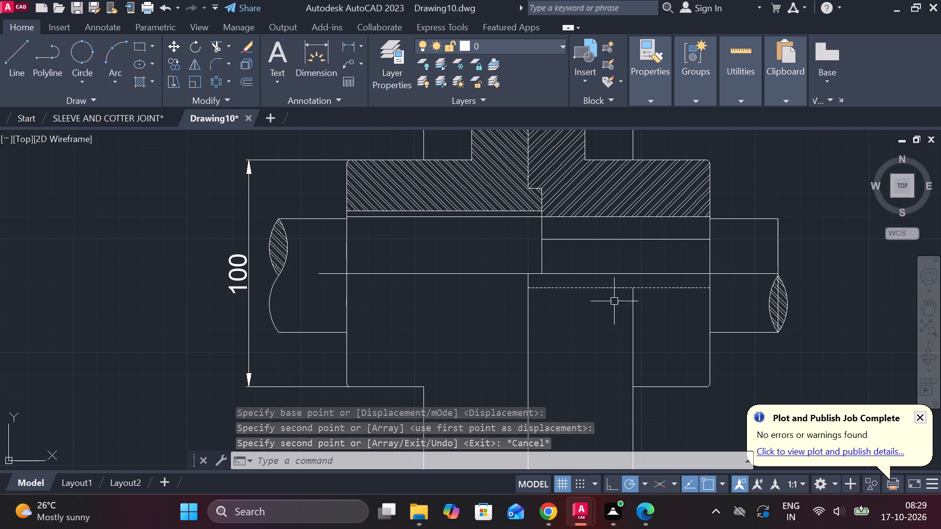
scroll(771, 298, "up", 1)
left_click(794, 290)
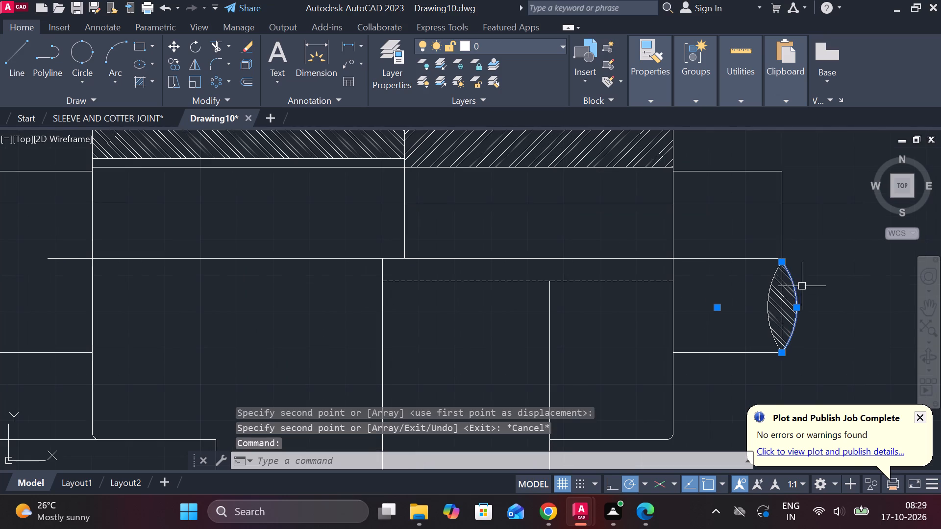
type("CO")
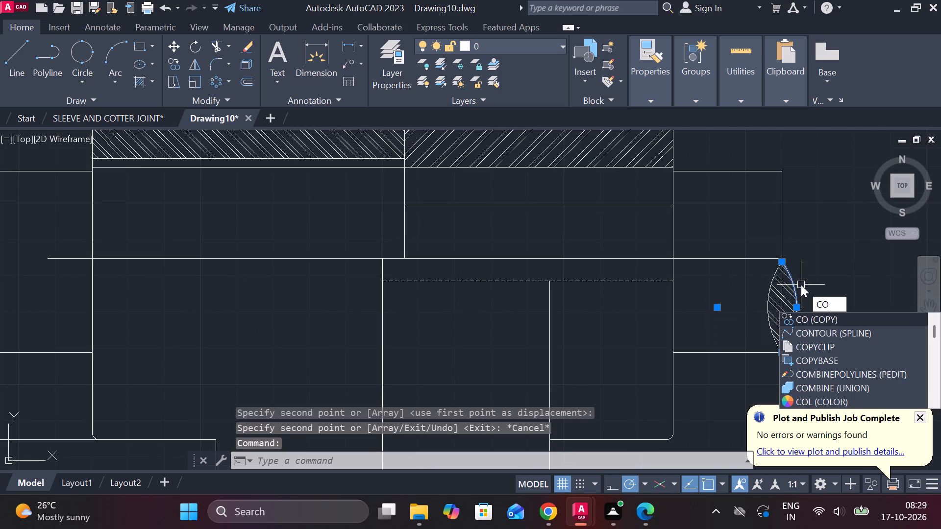
key("Return")
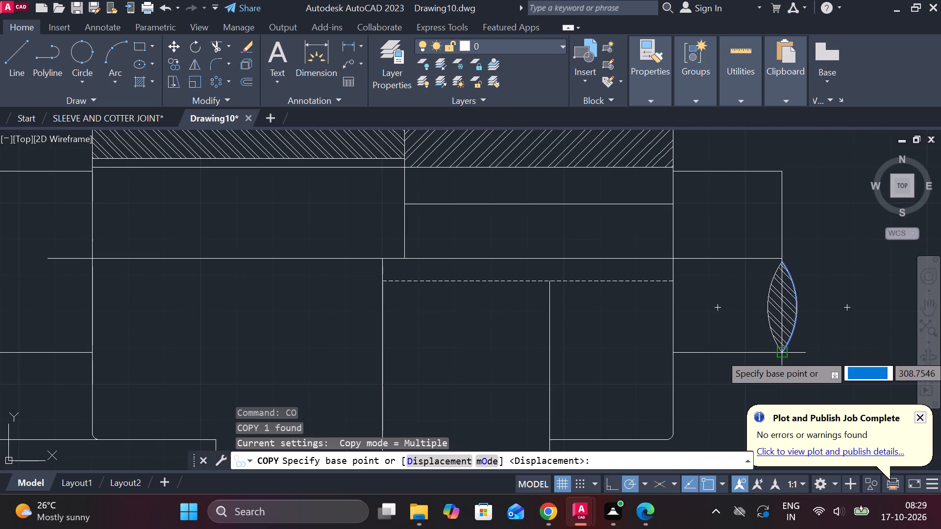
left_click(779, 355)
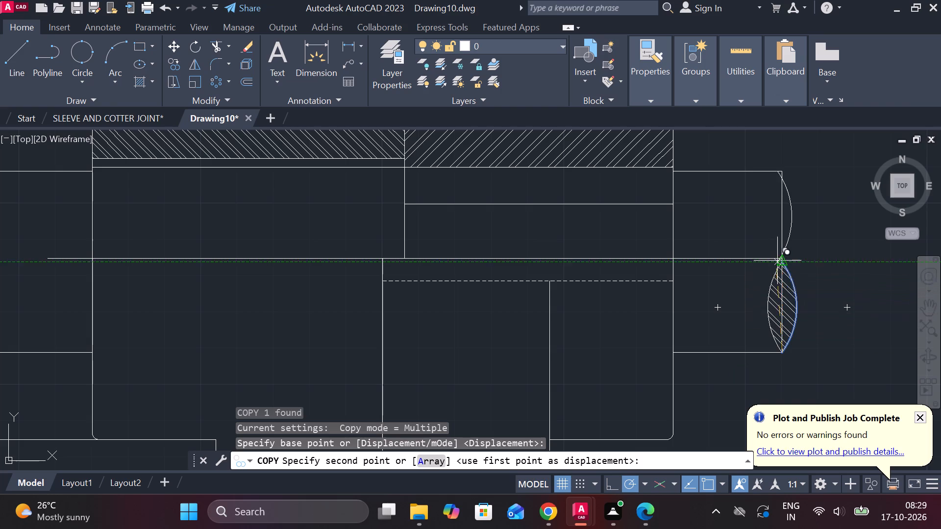
left_click(780, 263)
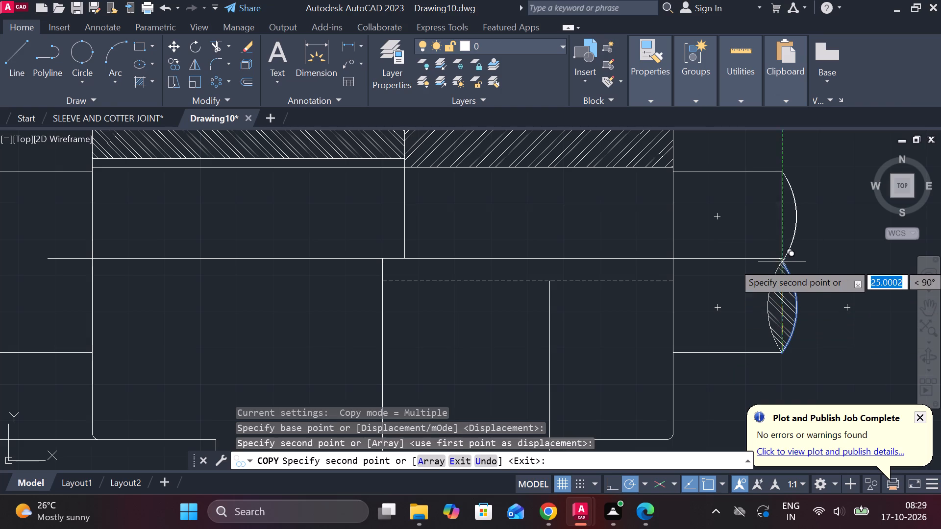
key("Escape")
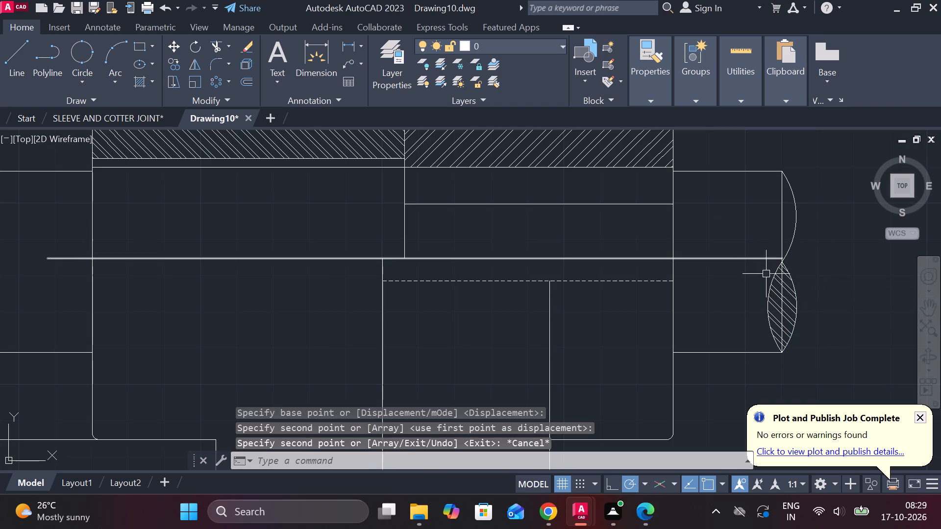
Erase the straight vertical line closing the right shaft end.
left_click(783, 222)
type("E")
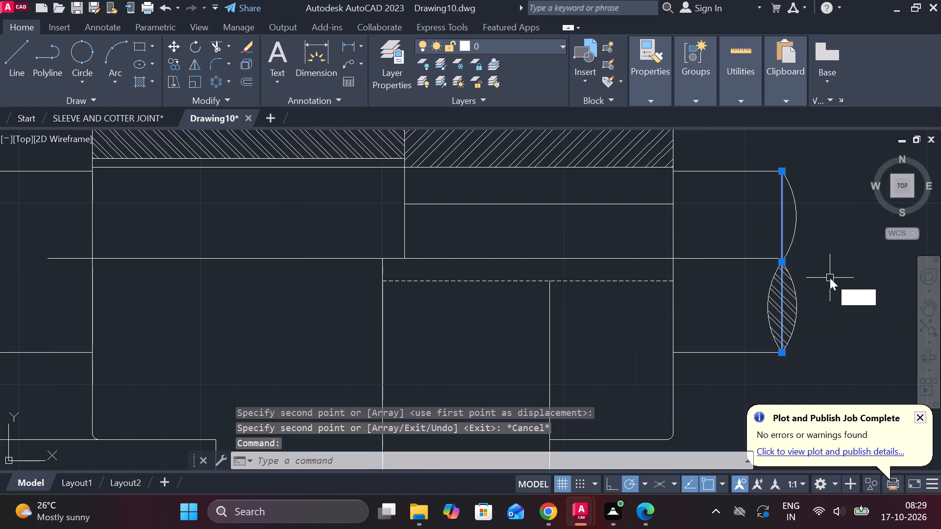
key("space")
Lengthen the horizontal centre line at both ends so it extends past the shaft break symbols.
scroll(777, 278, "down", 1)
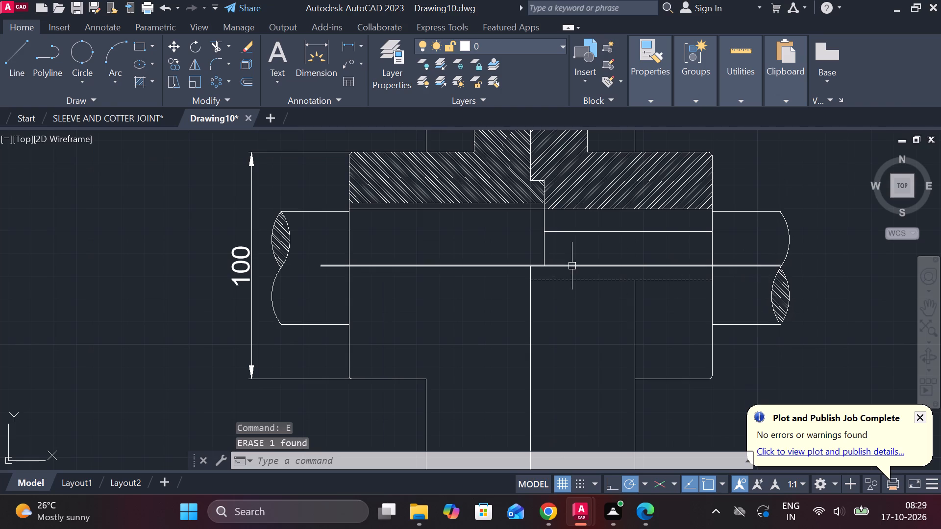
left_click(483, 266)
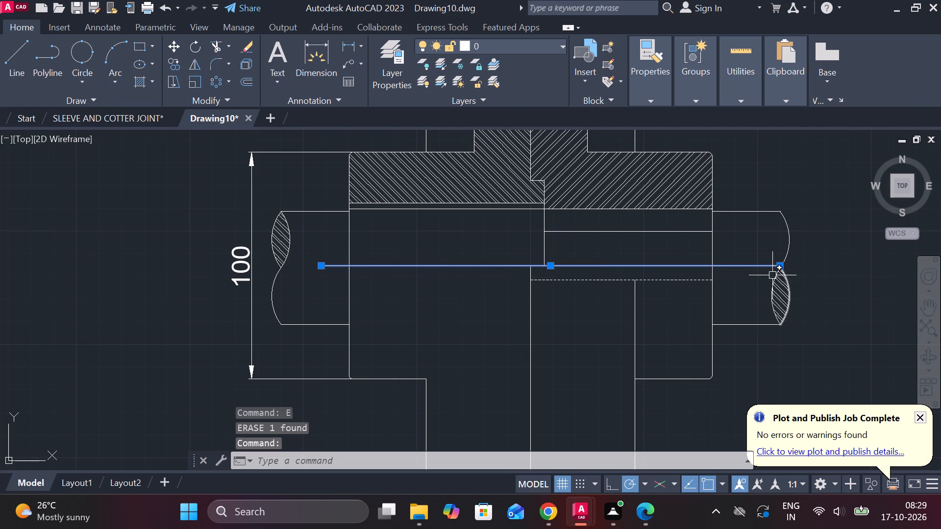
left_click(818, 299)
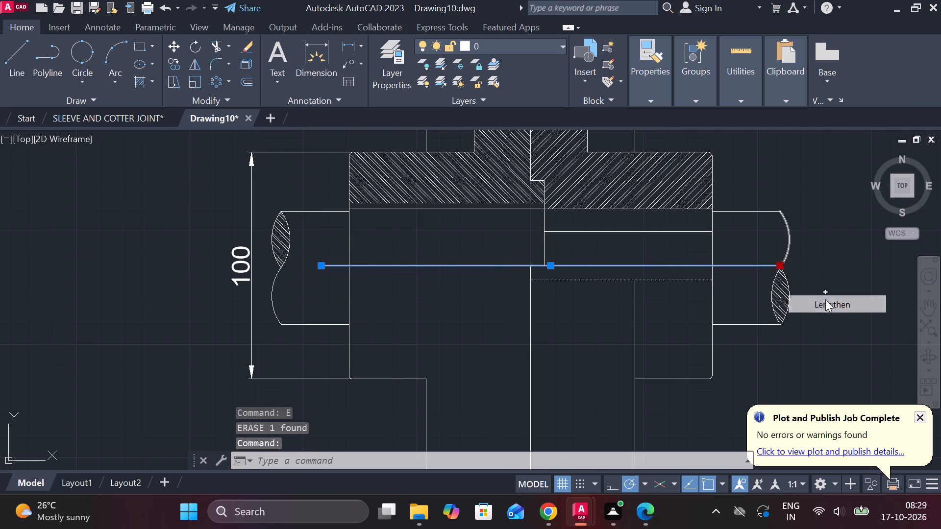
left_click(825, 292)
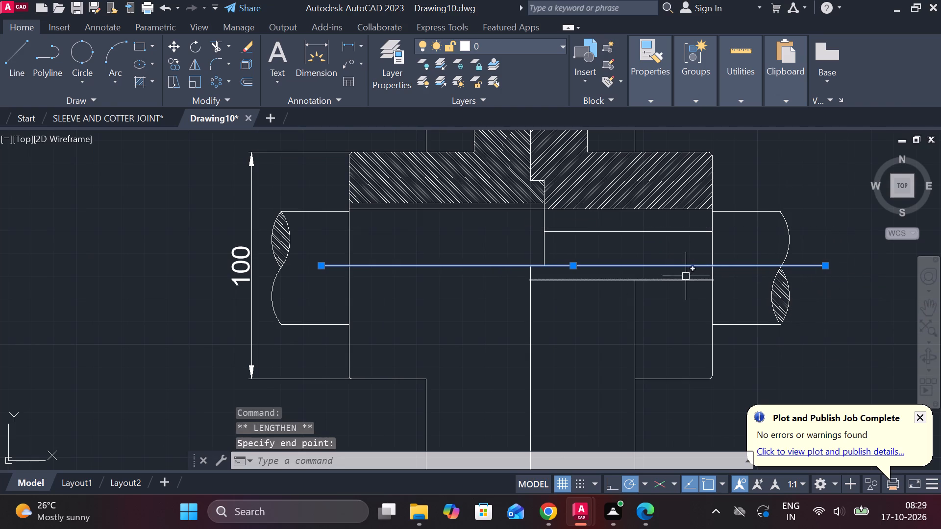
middle_click_drag(698, 285, 810, 297)
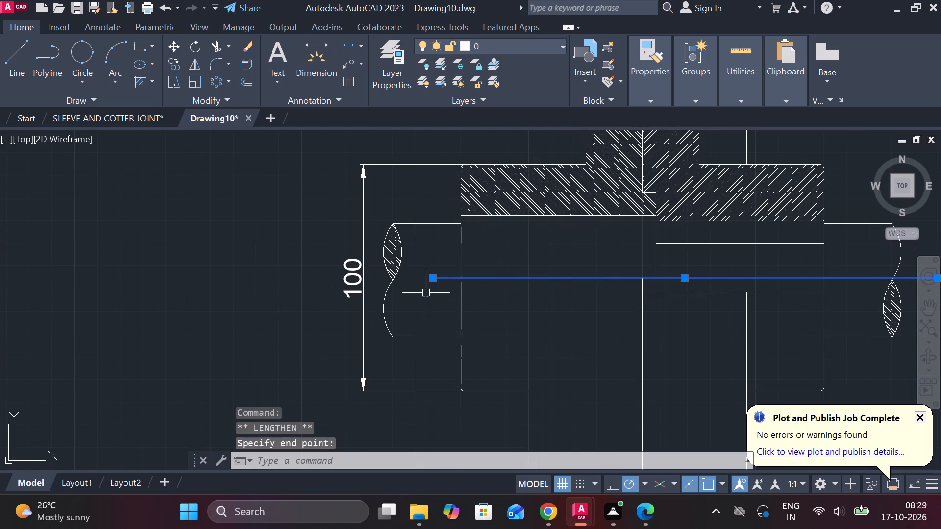
left_click(470, 311)
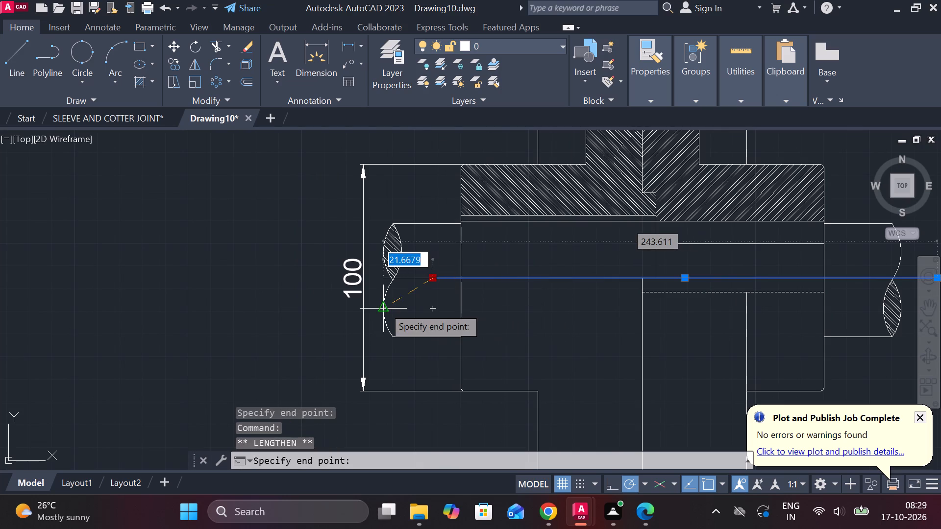
left_click(371, 305)
key("grave")
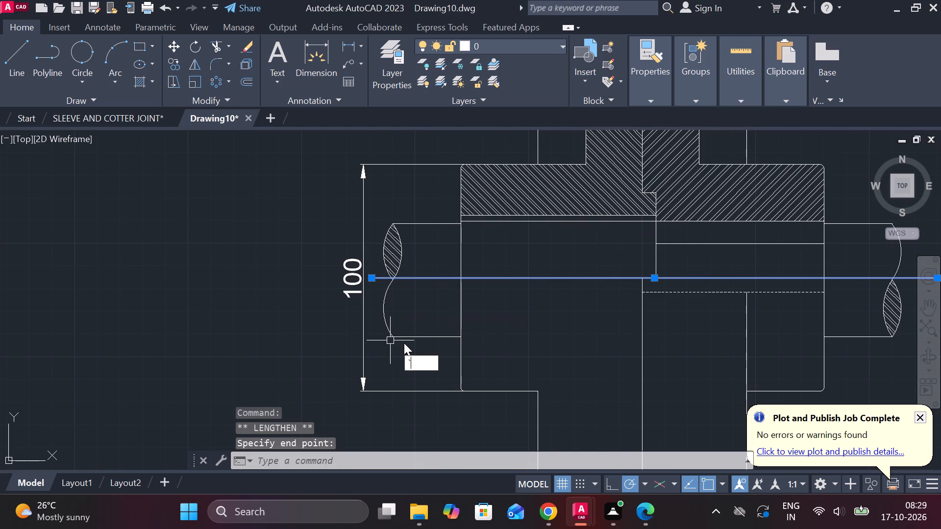
key("grave")
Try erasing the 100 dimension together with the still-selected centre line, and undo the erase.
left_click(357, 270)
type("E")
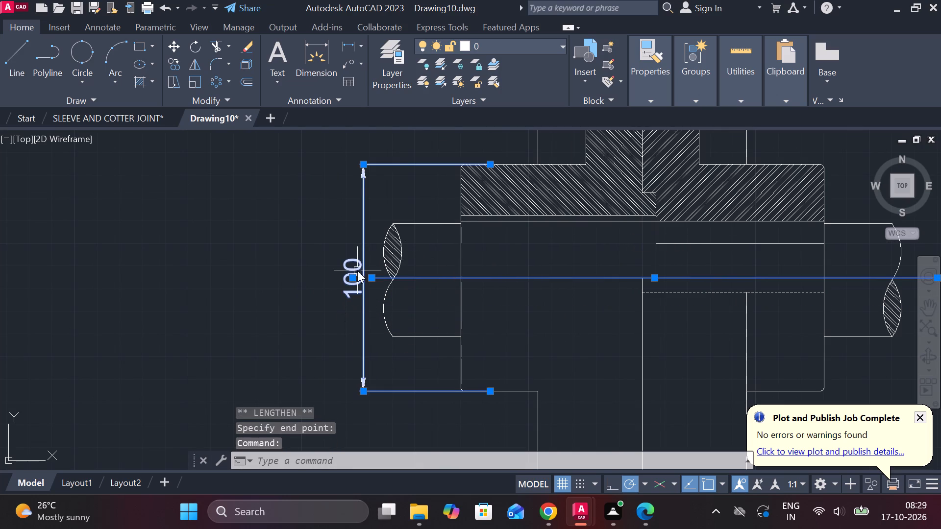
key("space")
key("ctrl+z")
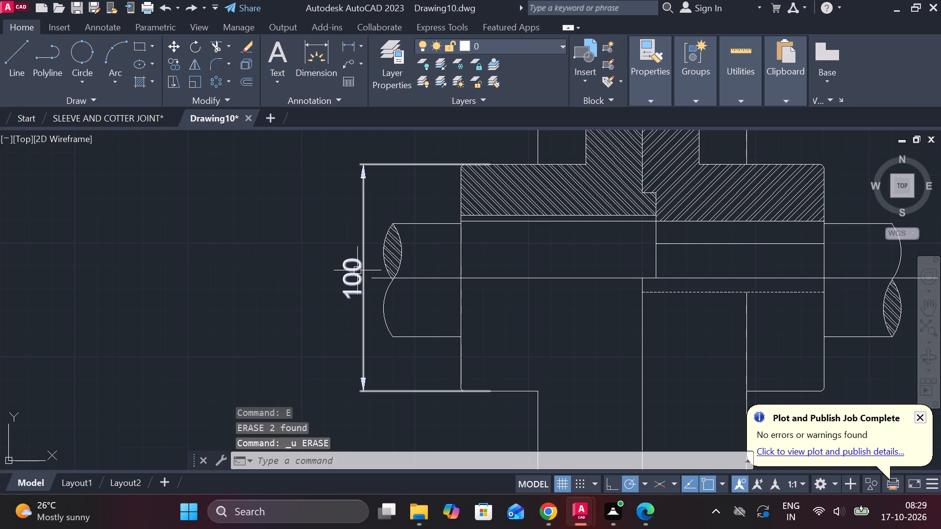
Erase only the 100 vertical dimension beside the left shaft end.
left_click(356, 270)
type("E")
key("space")
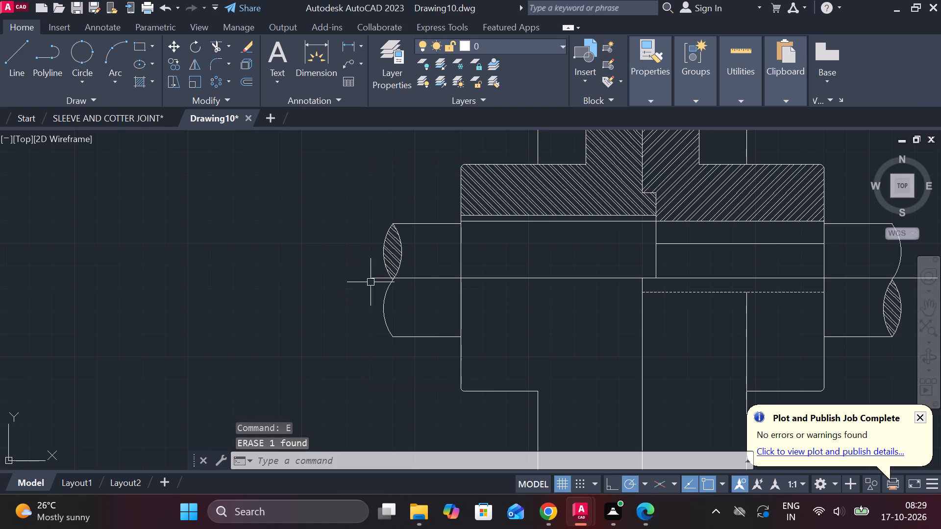
Lengthen the centre line's left end further beyond the left shaft's break symbol.
left_click(412, 280)
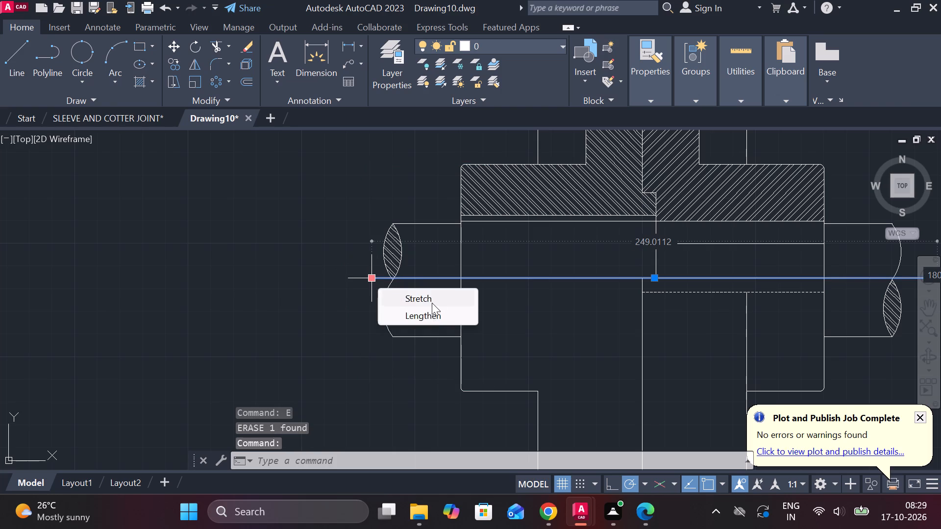
left_click(431, 313)
left_click(326, 304)
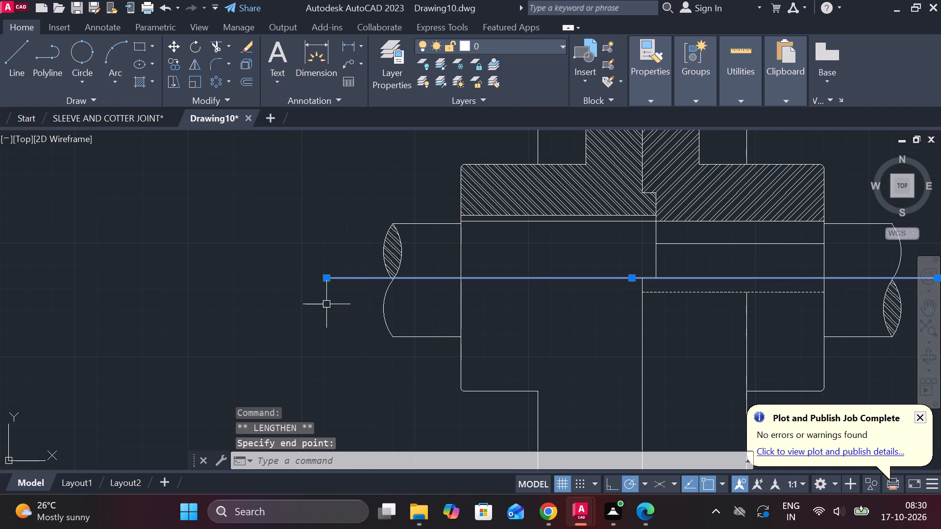
key("Escape")
Change the centre line's linetype to DASHED.
left_click(496, 278)
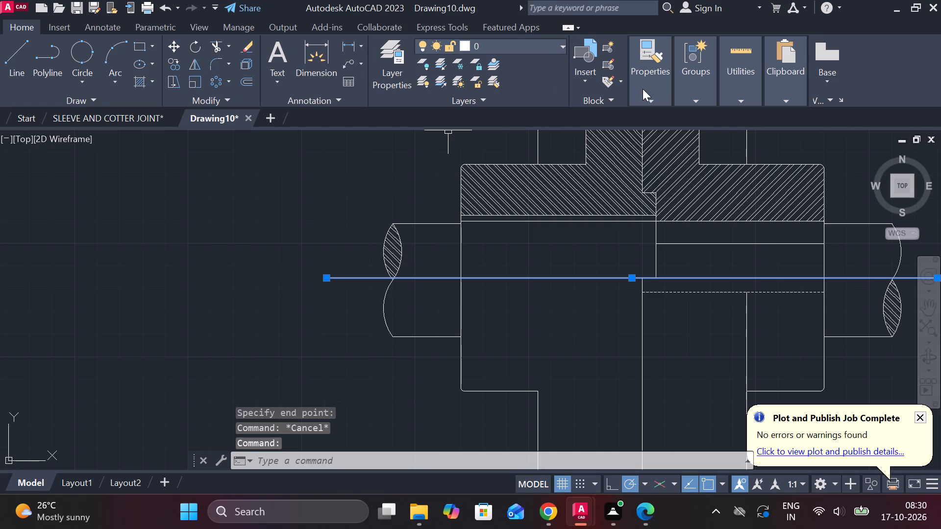
left_click(649, 99)
left_click(745, 150)
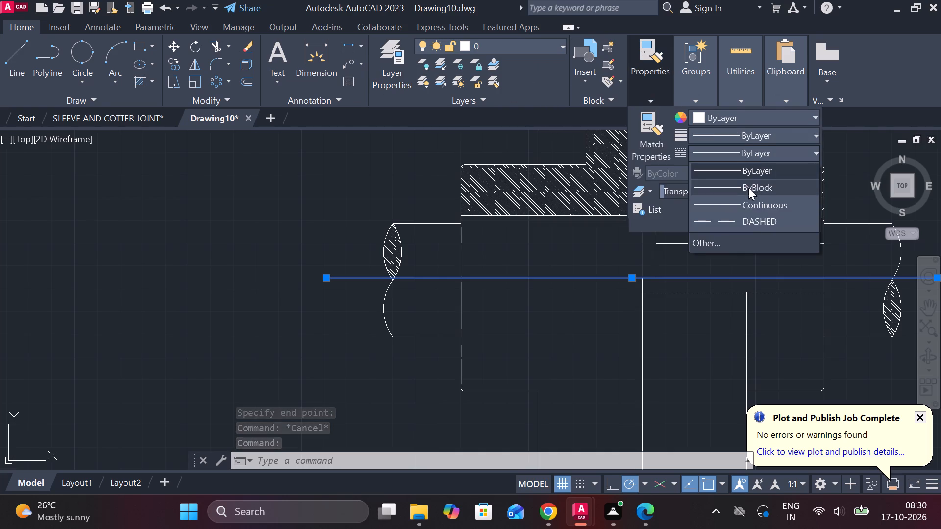
left_click(734, 219)
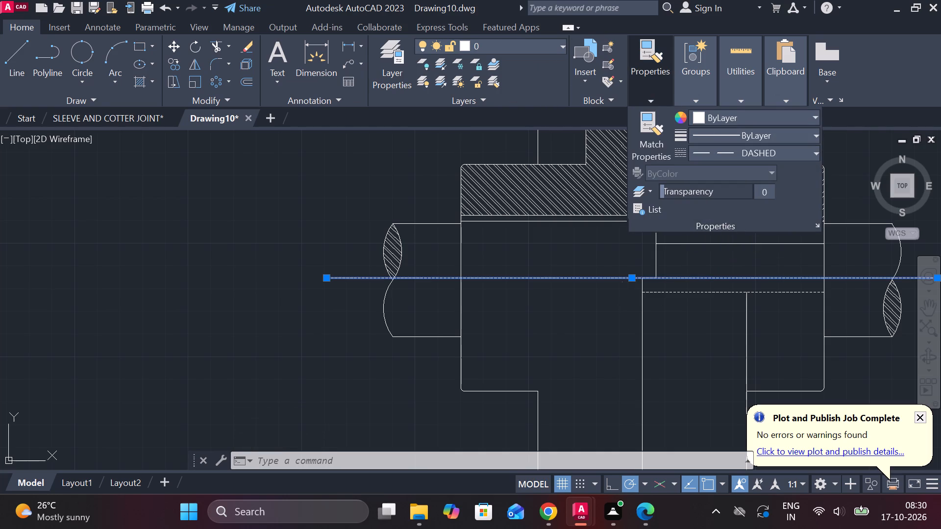
key("Escape")
Mirror the dashed line in the right hub's lower half about the horizontal centre line, keeping the original.
scroll(615, 309, "down", 1)
middle_click_drag(594, 309, 513, 308)
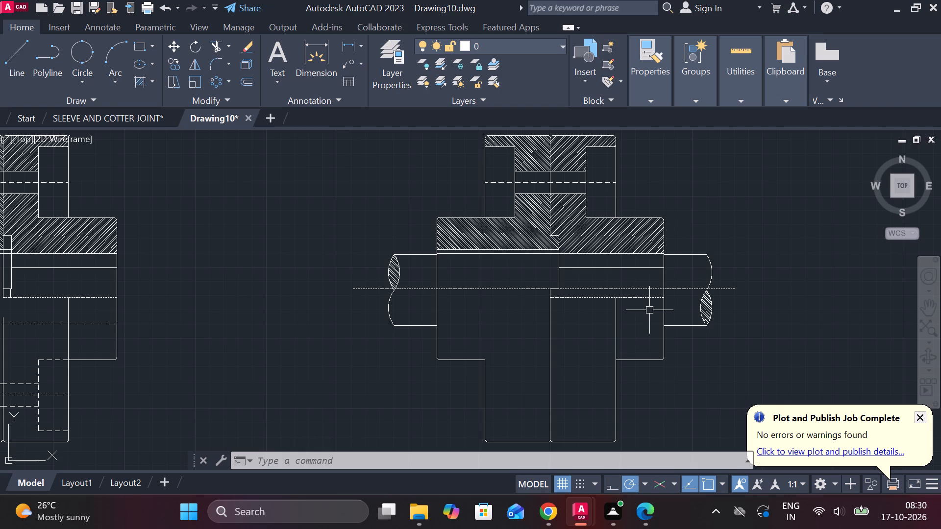
scroll(646, 309, "up", 1)
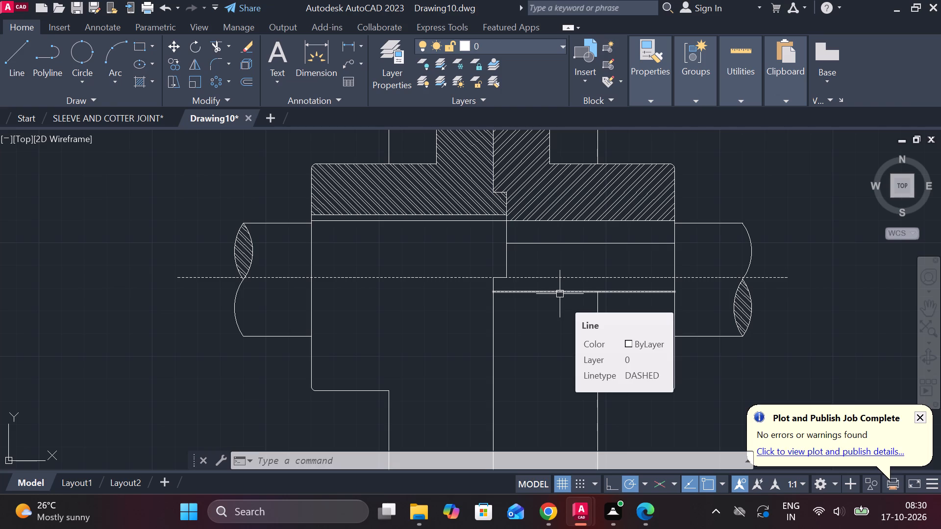
left_click(560, 294)
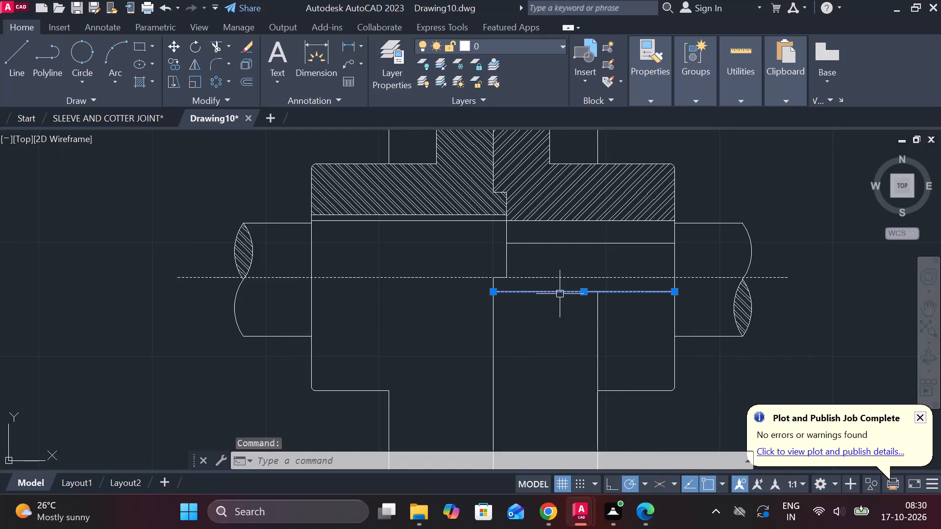
type("MI")
key("Return")
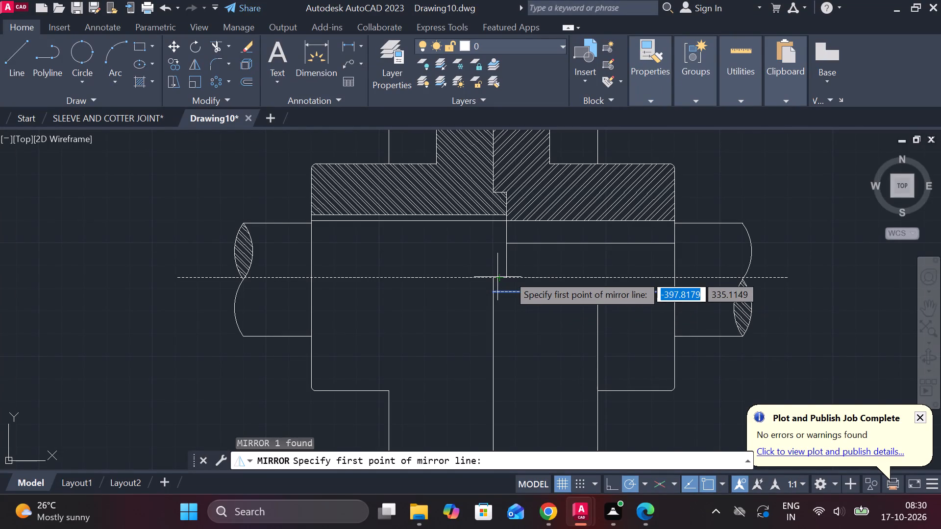
left_click(508, 275)
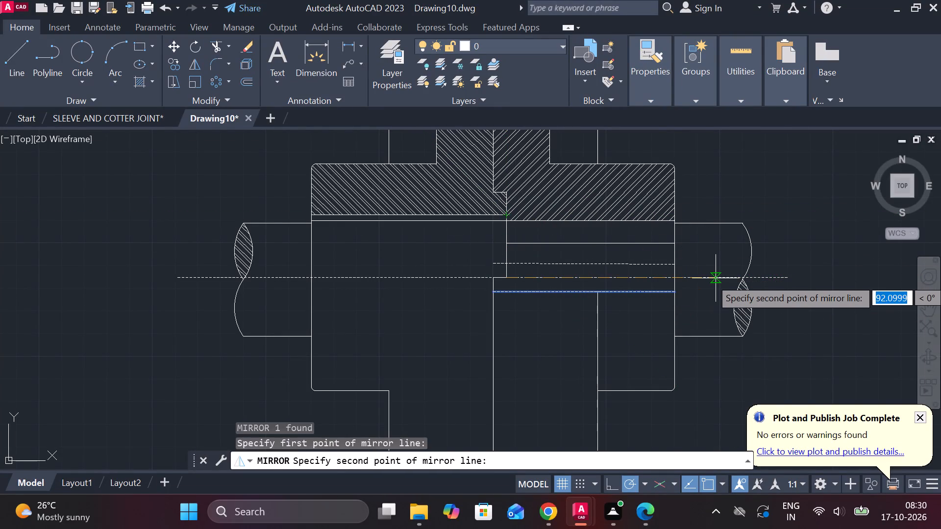
left_click(743, 277)
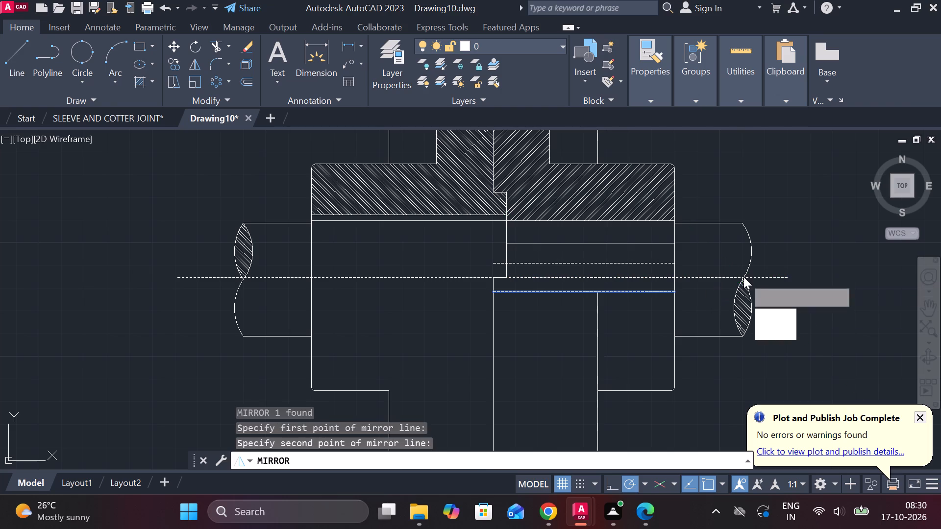
left_click_drag(772, 329, 743, 277)
key("Escape")
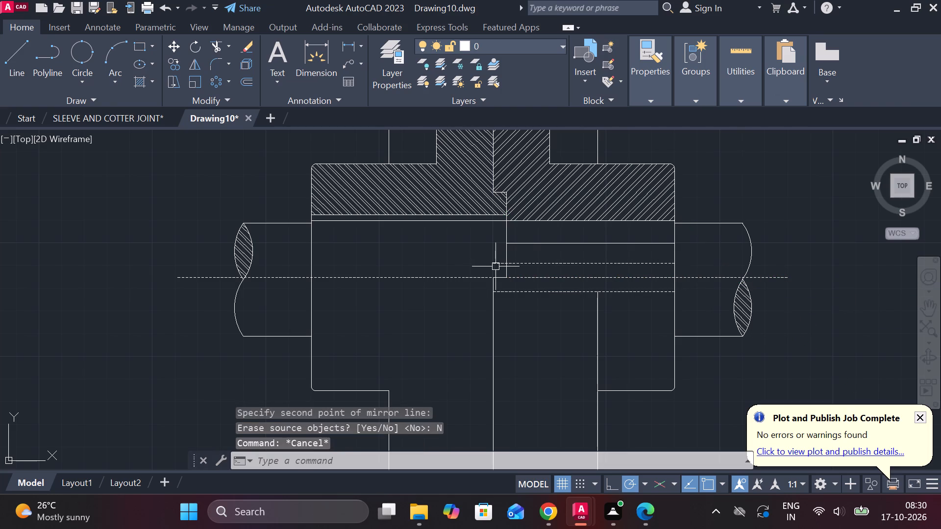
Trim the mirrored dashed line's stub left of the spigot face and the lower dashed line's portion across the right flange.
type("TR")
key("space")
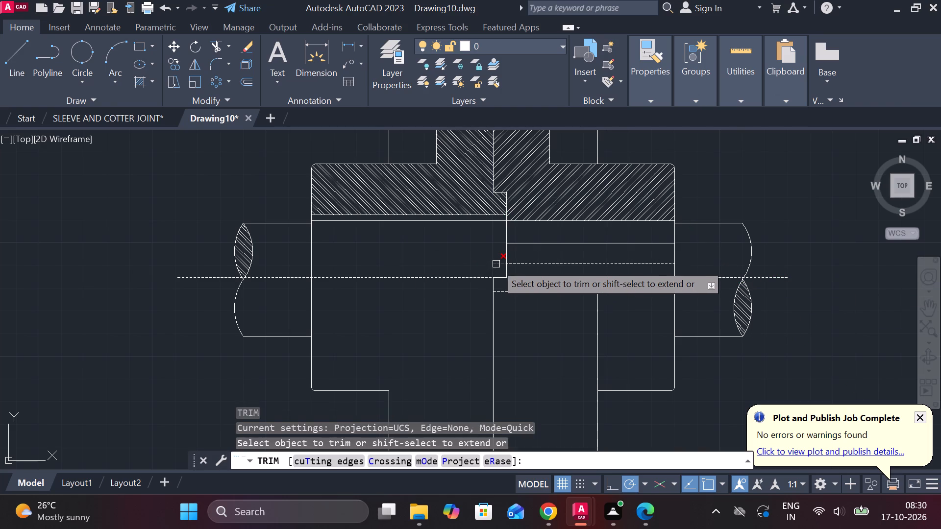
left_click(496, 264)
left_click(535, 295)
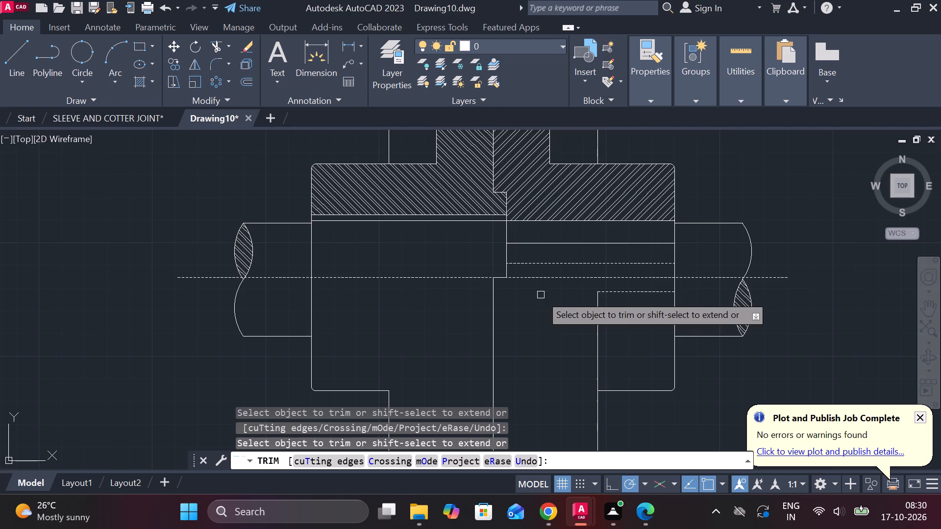
key("Escape")
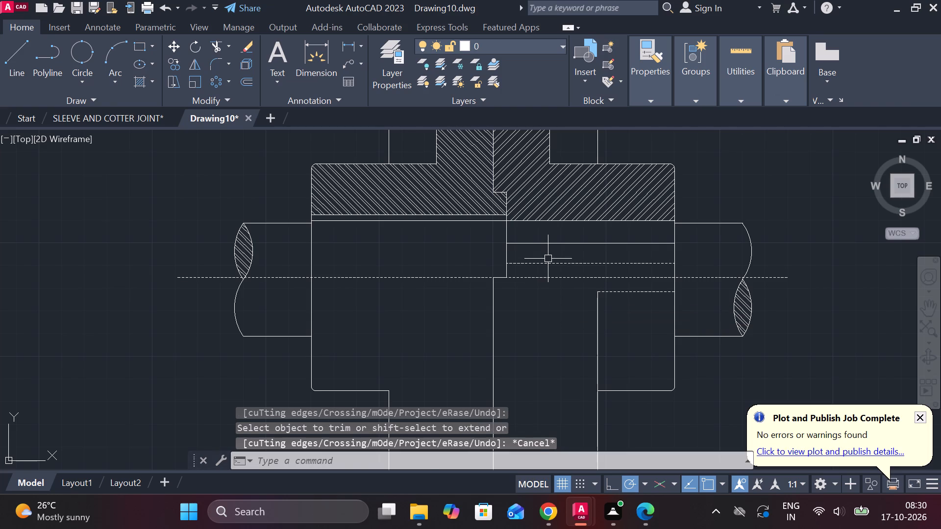
Compare the assembly's dashed key line with the copy kept aside and examine the key and flange detail drawings.
left_click(548, 259)
left_click(547, 264)
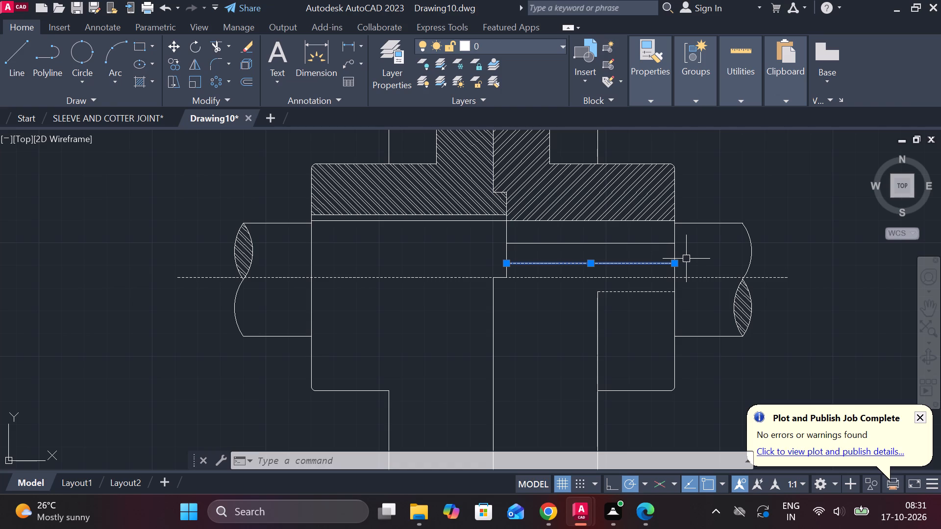
scroll(687, 260, "down", 3)
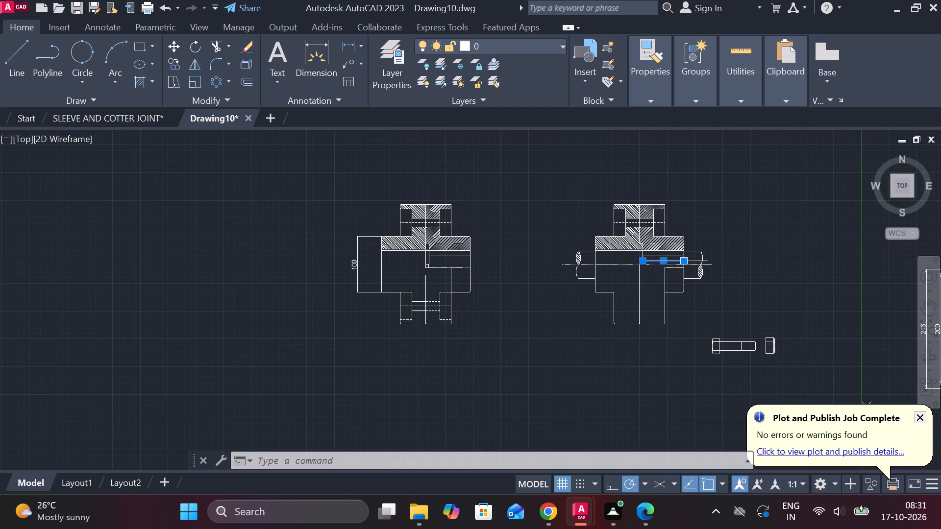
scroll(382, 289, "up", 3)
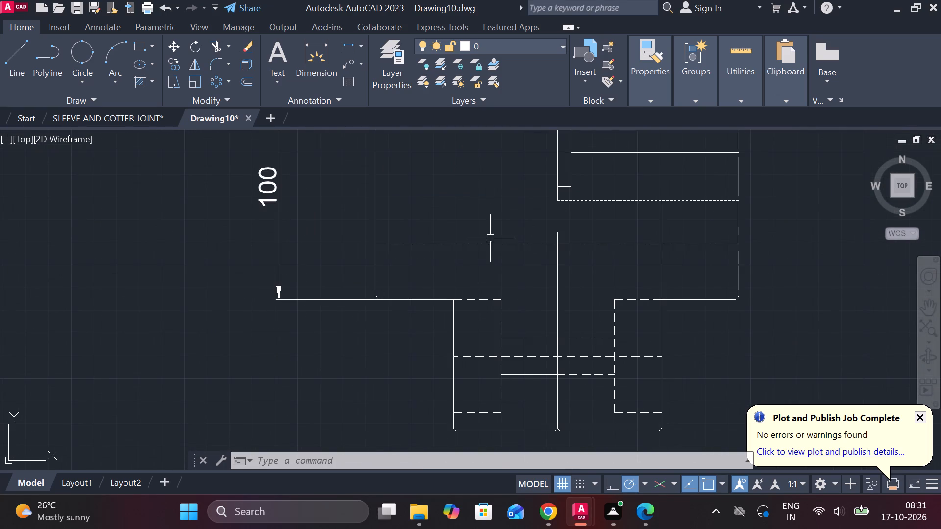
middle_click_drag(479, 237, 379, 317)
scroll(564, 321, "down", 1)
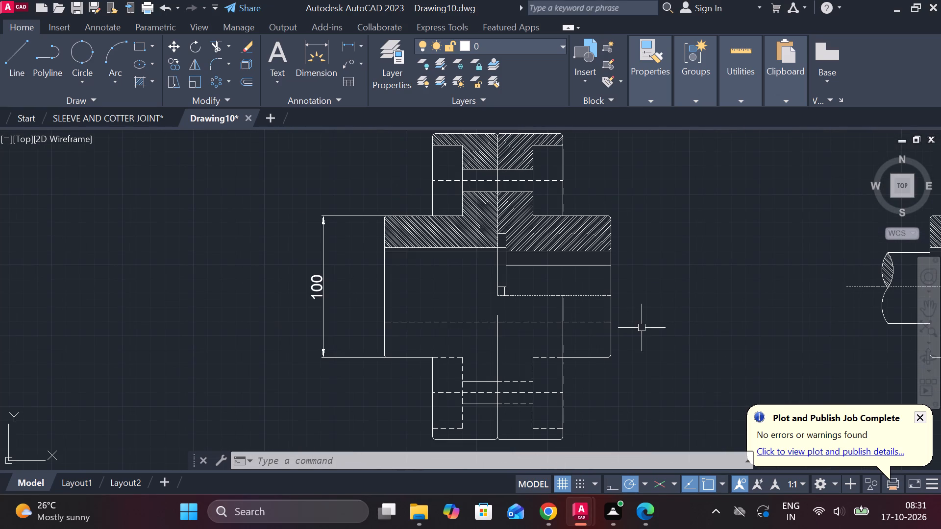
middle_click_drag(643, 325, 481, 317)
scroll(505, 319, "down", 1)
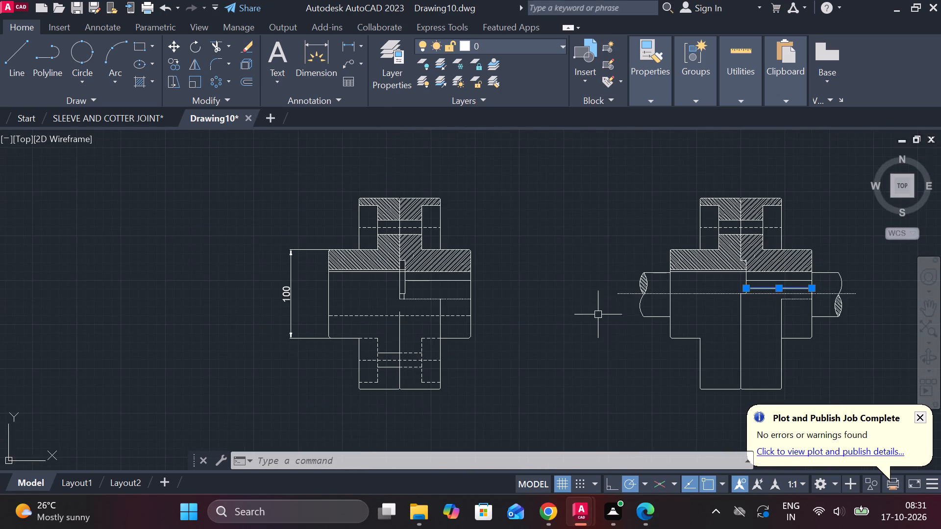
middle_click_drag(580, 314, 437, 318)
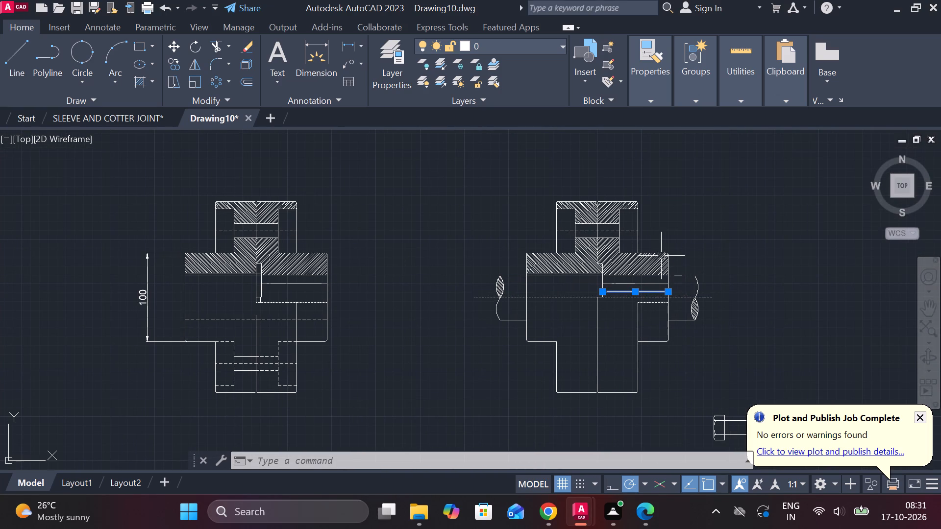
scroll(661, 256, "up", 1)
scroll(661, 256, "down", 2)
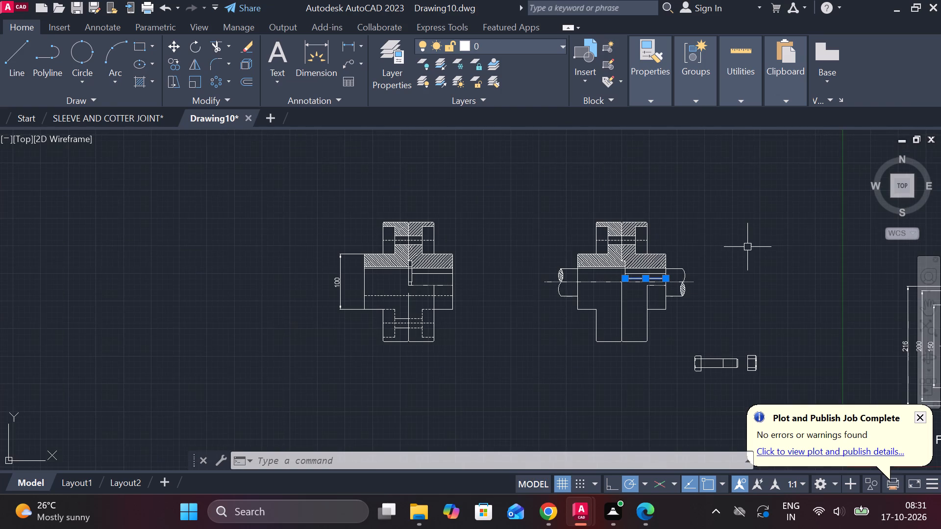
middle_click_drag(743, 247, 628, 276)
scroll(629, 277, "down", 1)
middle_click_drag(689, 259, 560, 249)
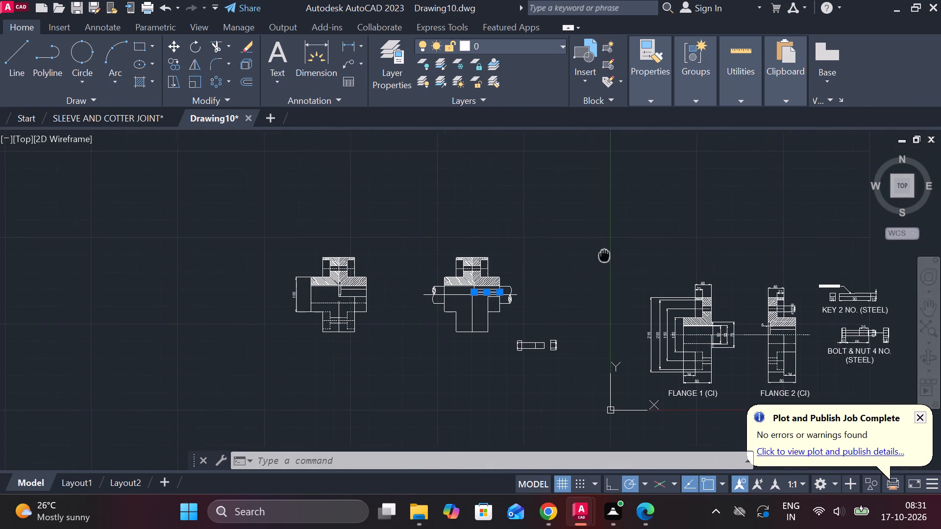
middle_click_drag(560, 249, 493, 244)
scroll(743, 289, "up", 4)
scroll(746, 288, "down", 1)
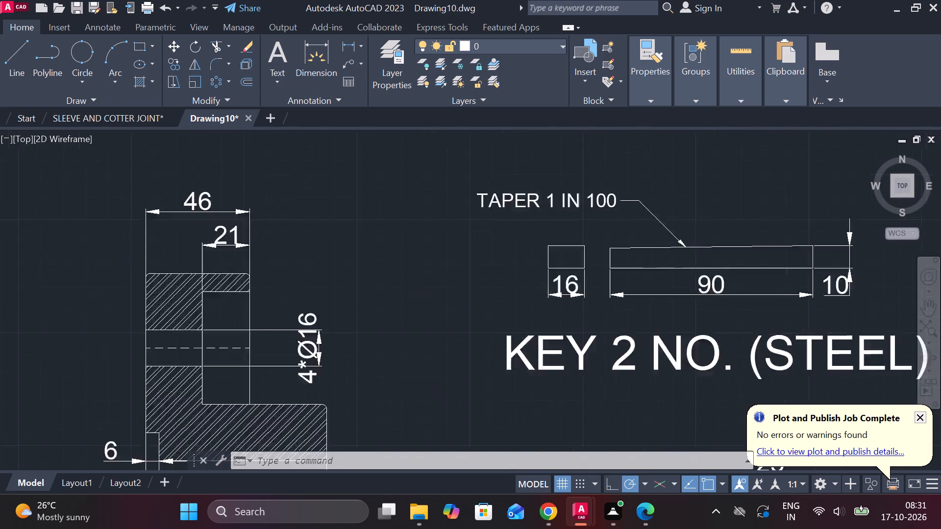
scroll(746, 288, "down", 2)
scroll(271, 369, "down", 2)
scroll(543, 342, "up", 2)
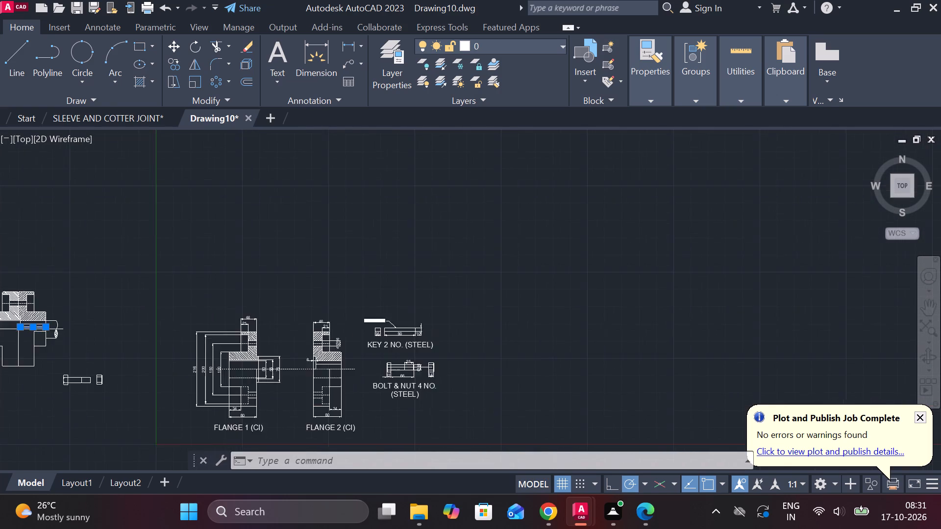
middle_click_drag(410, 328, 770, 305)
scroll(783, 279, "up", 1)
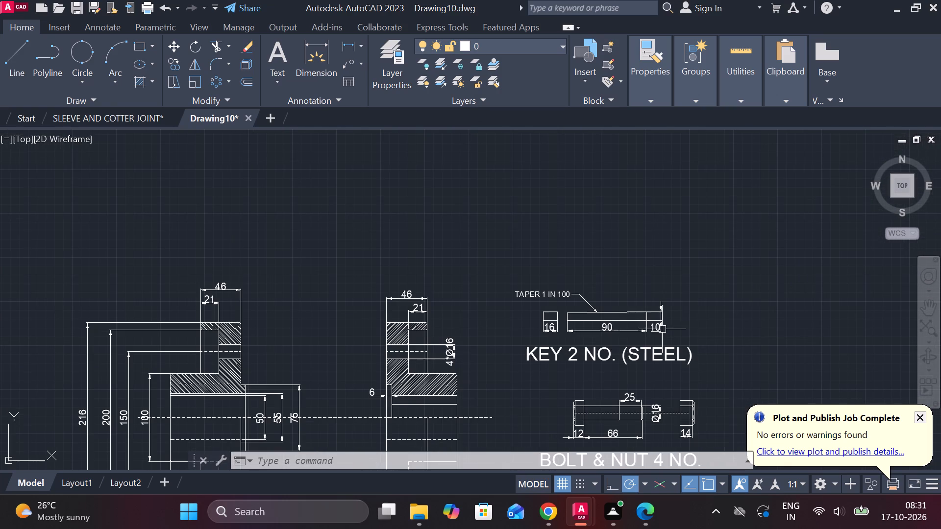
scroll(380, 326, "down", 2)
middle_click_drag(403, 304, 832, 269)
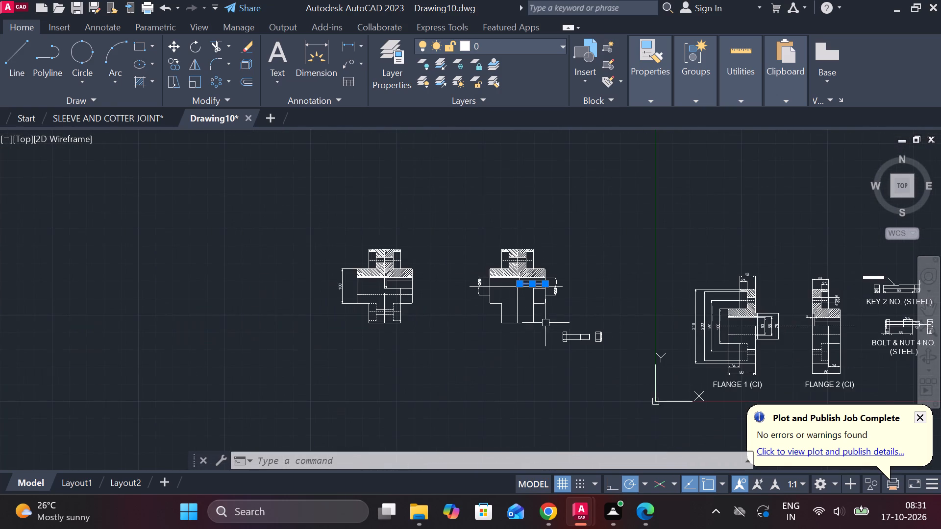
scroll(539, 311, "up", 4)
middle_click_drag(557, 299, 535, 370)
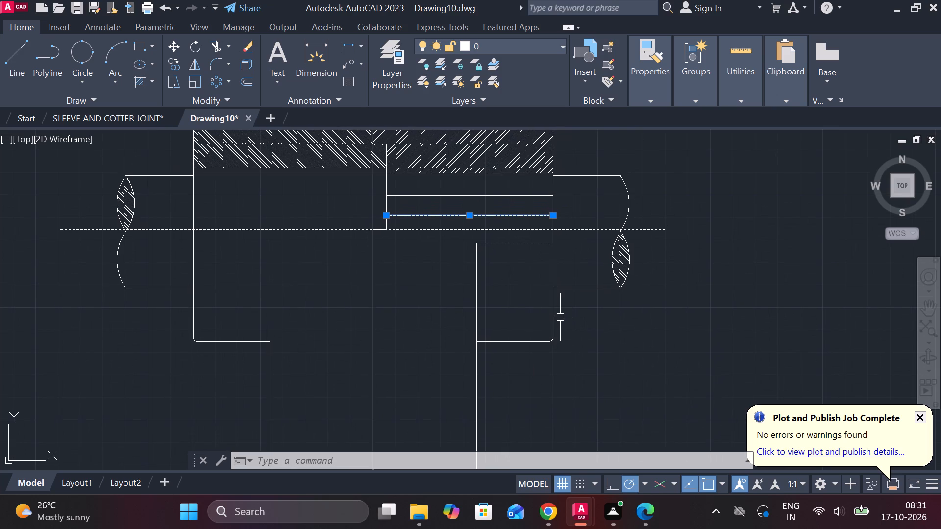
key("Escape")
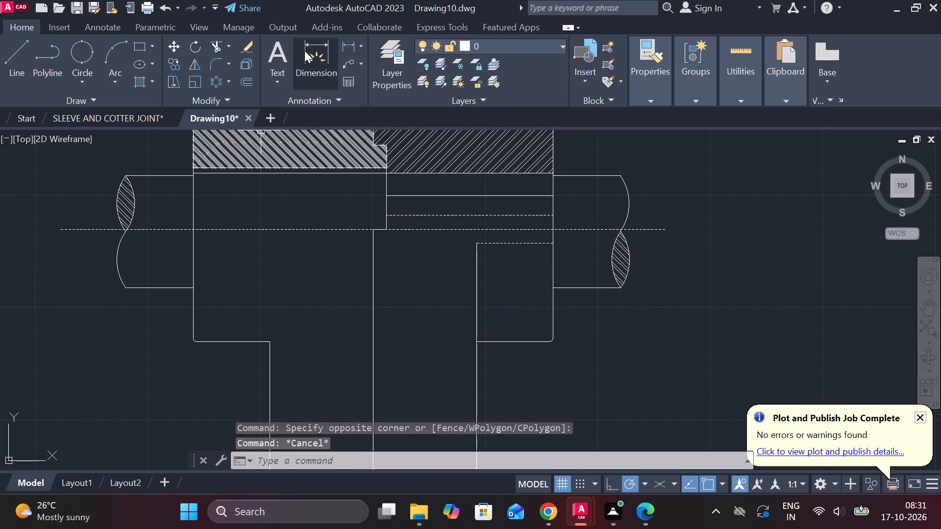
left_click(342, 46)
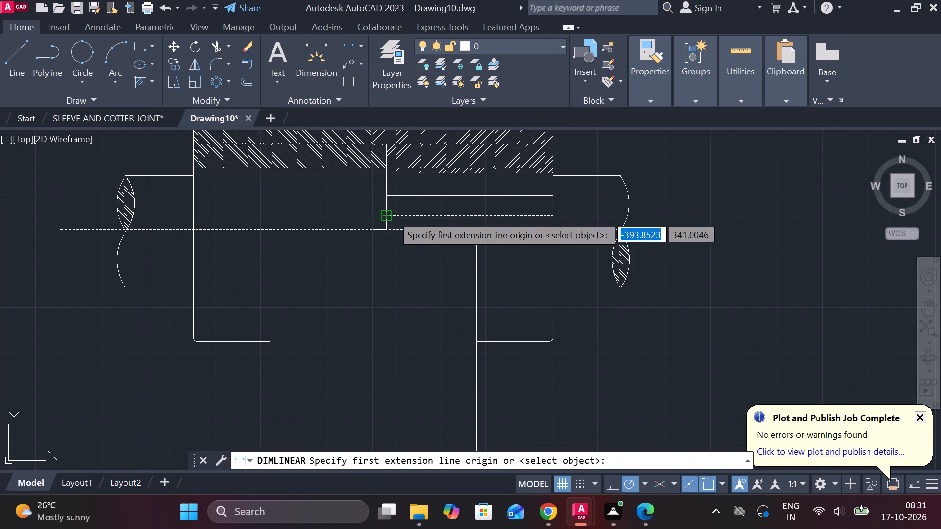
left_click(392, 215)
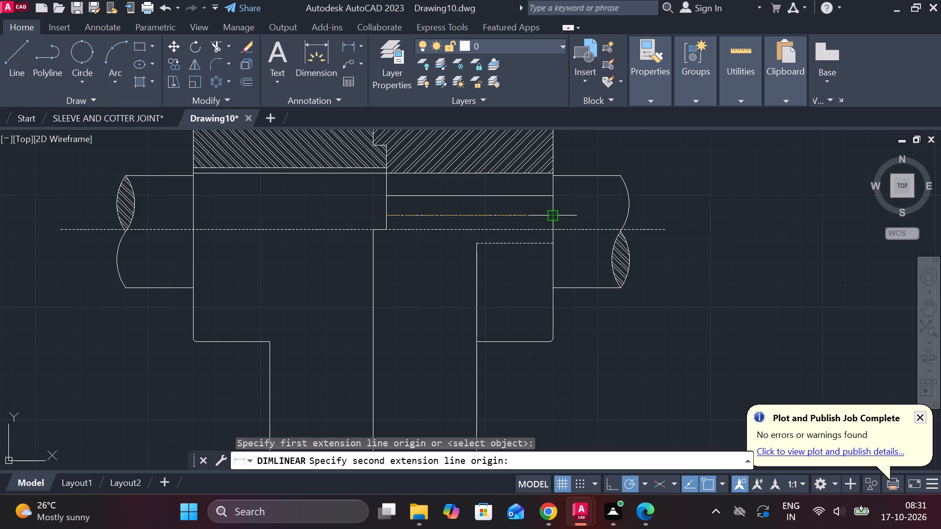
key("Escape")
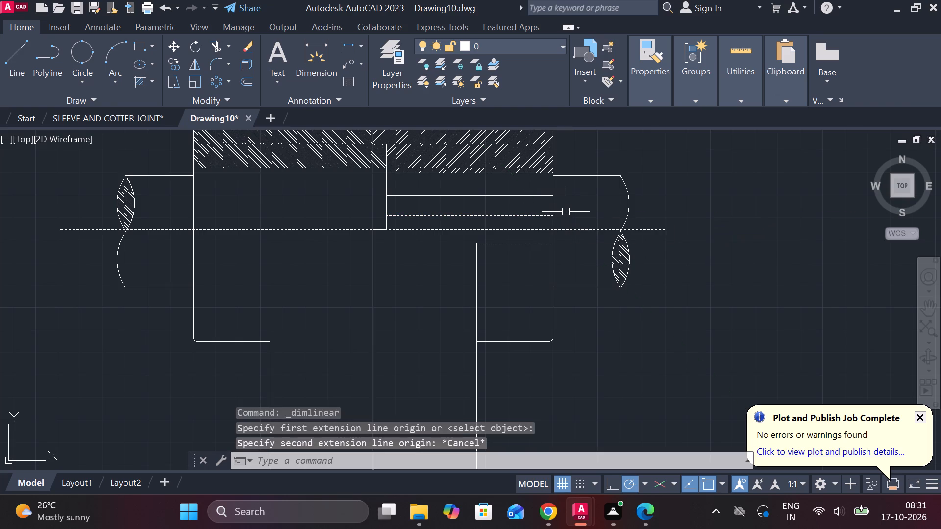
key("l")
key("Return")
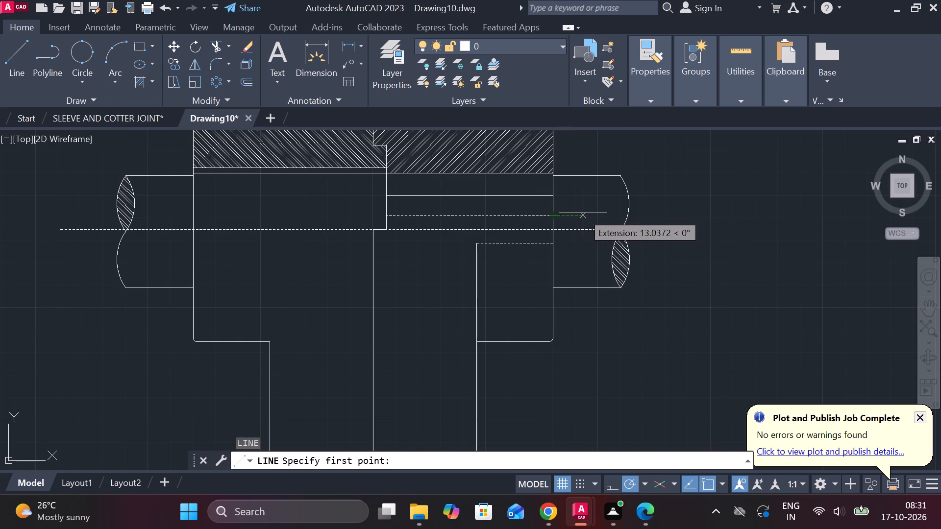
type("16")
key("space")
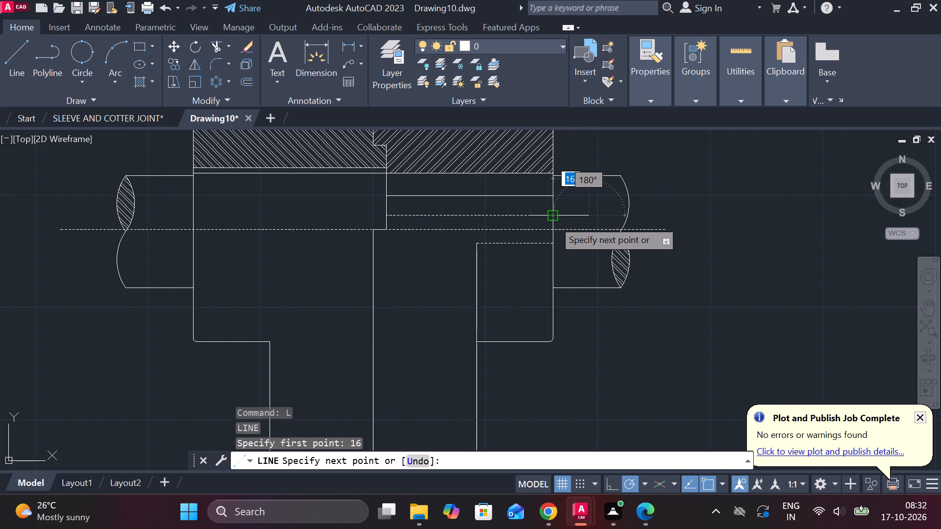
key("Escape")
Lengthen the upper dashed line in the right hub by 16 beyond the hub's right face.
left_click(490, 212)
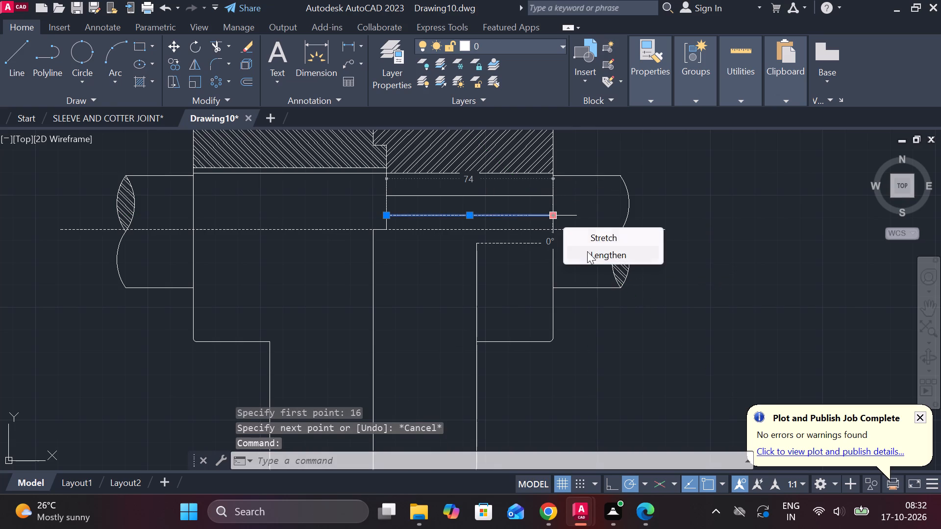
left_click(589, 252)
key("1")
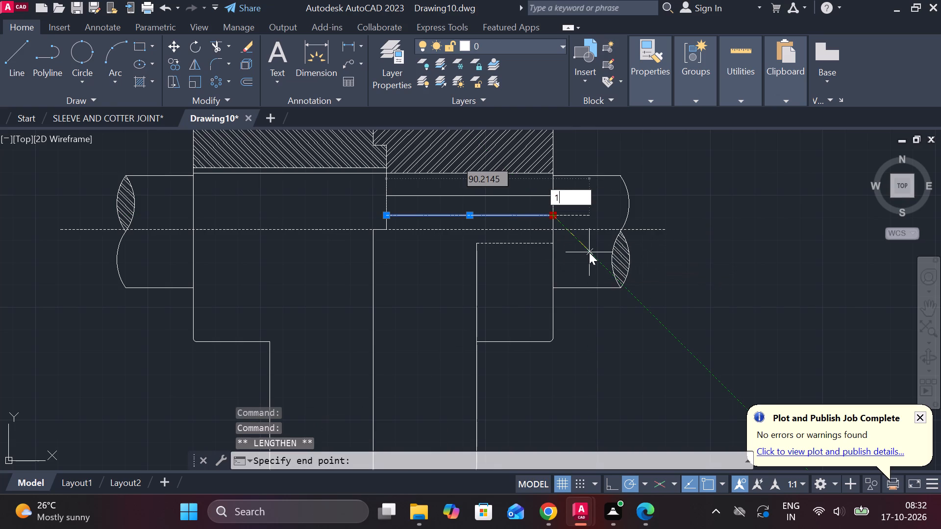
type("6")
key("space")
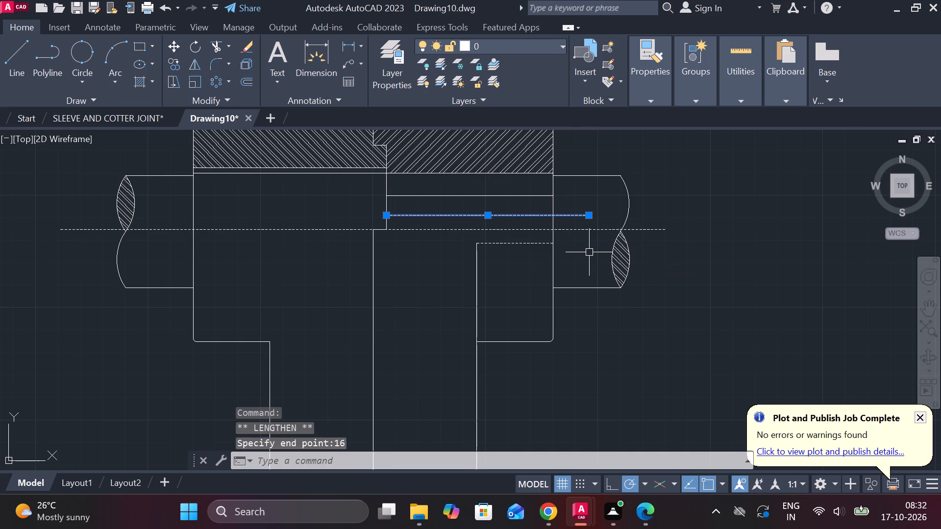
key("Escape")
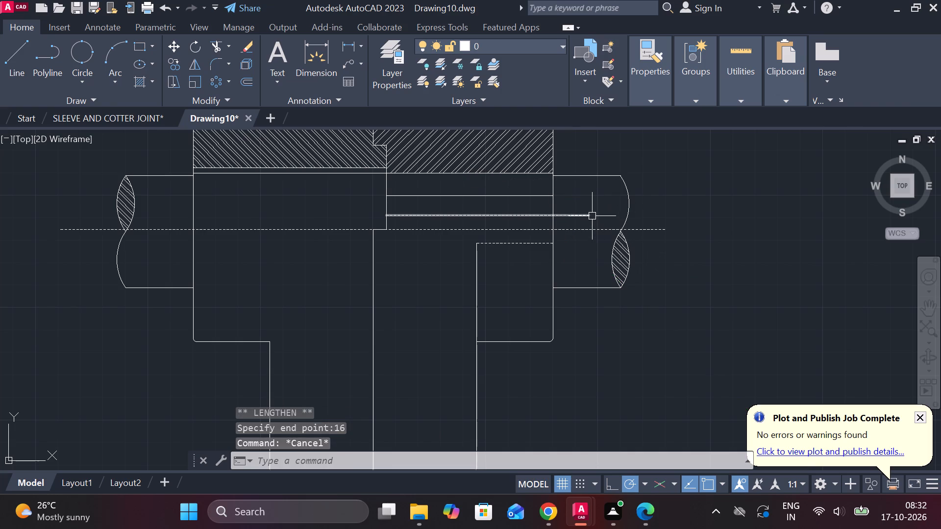
Draw a line 10 down from the lengthened dashed line's end, continuing horizontally left past the right flange's outer face.
key("l")
key("Return")
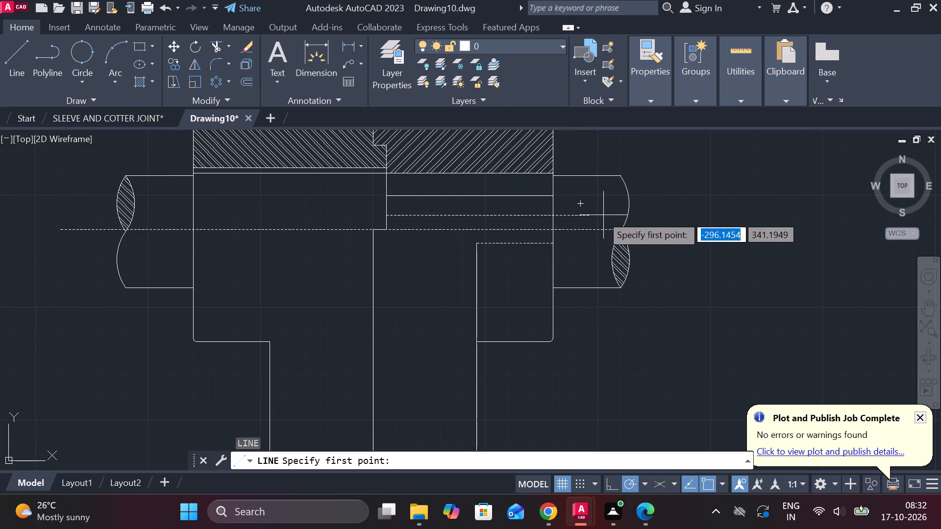
left_click(589, 215)
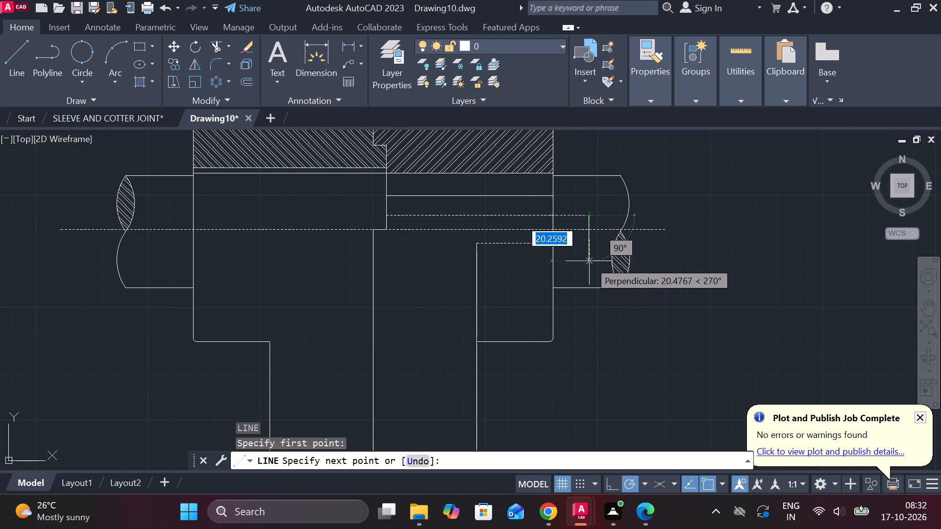
key("1")
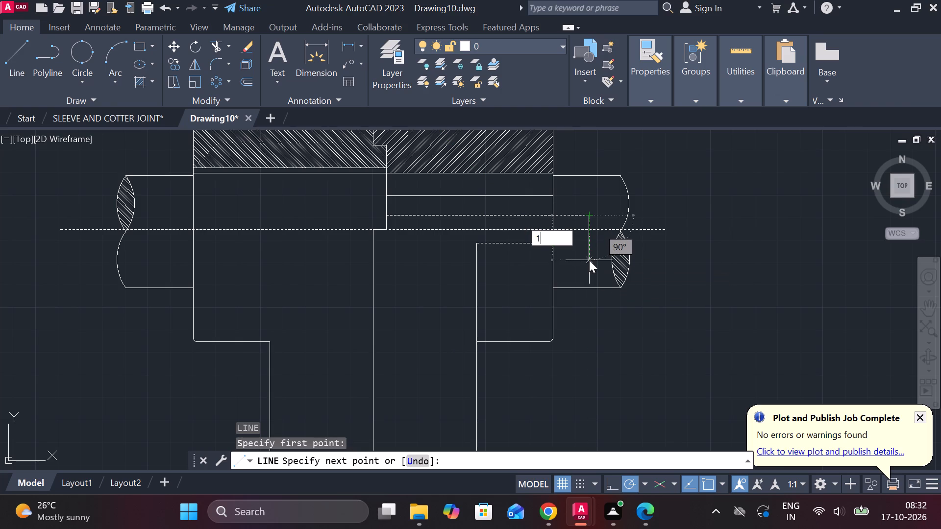
key("0")
key("Return")
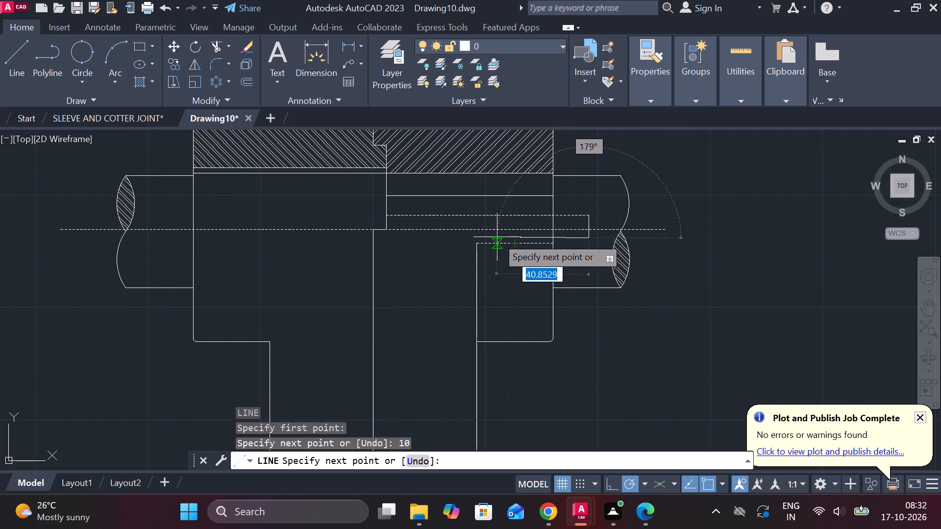
scroll(497, 237, "up", 1)
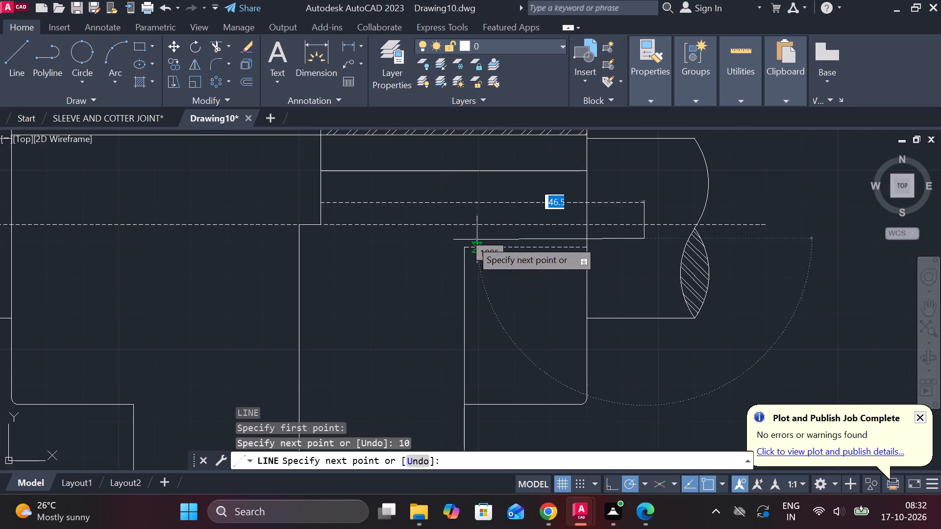
left_click(422, 243)
key("Escape")
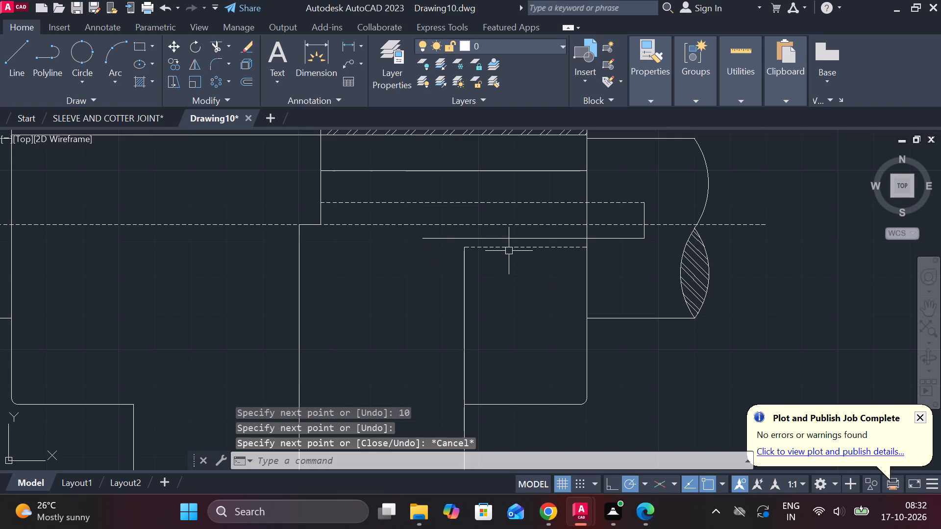
Erase the short dashed line below the centre line in the right hub.
left_click(508, 250)
type("E")
key("space")
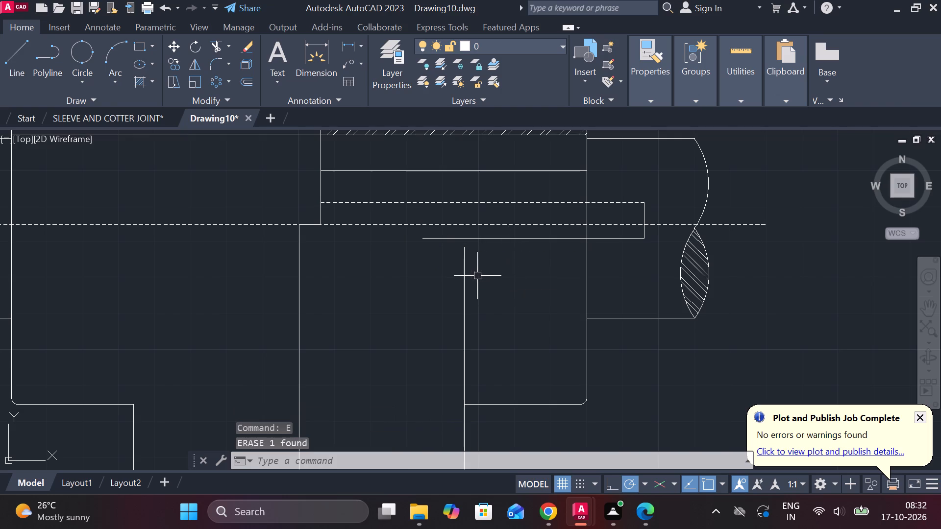
Lengthen the vertical outer-face line of the right flange's lower half up to the centre line.
left_click(467, 269)
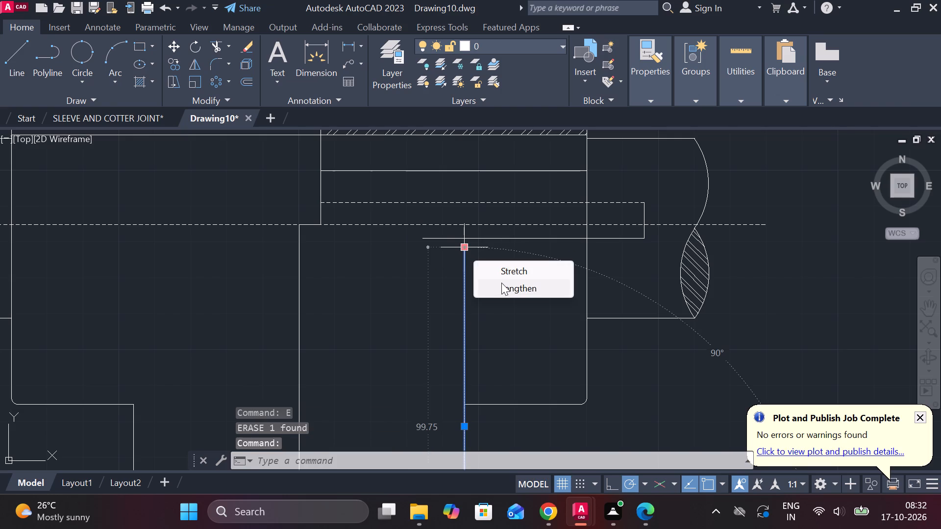
left_click(501, 283)
left_click(468, 224)
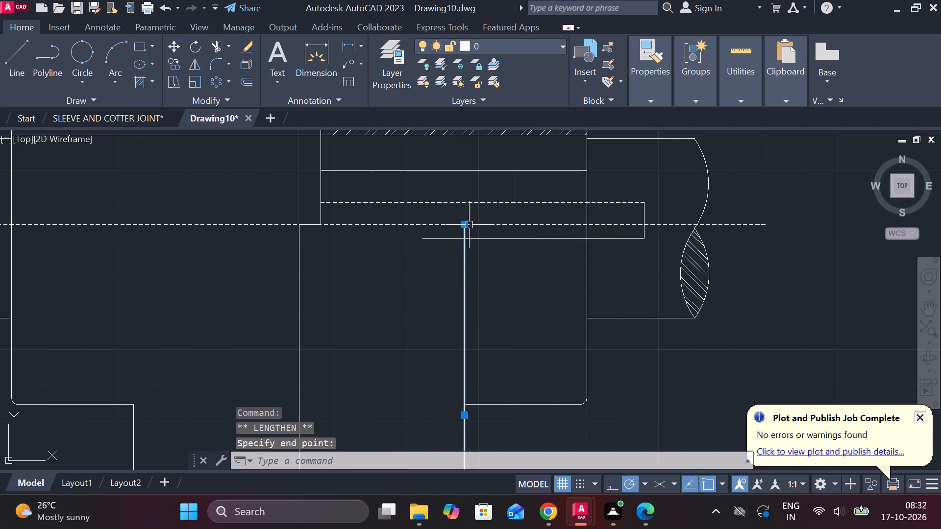
key("Escape")
Trim the key's lower line inside the right hub and the hub-face segment between the centre line and the key's bottom edge.
type("TR")
key("space")
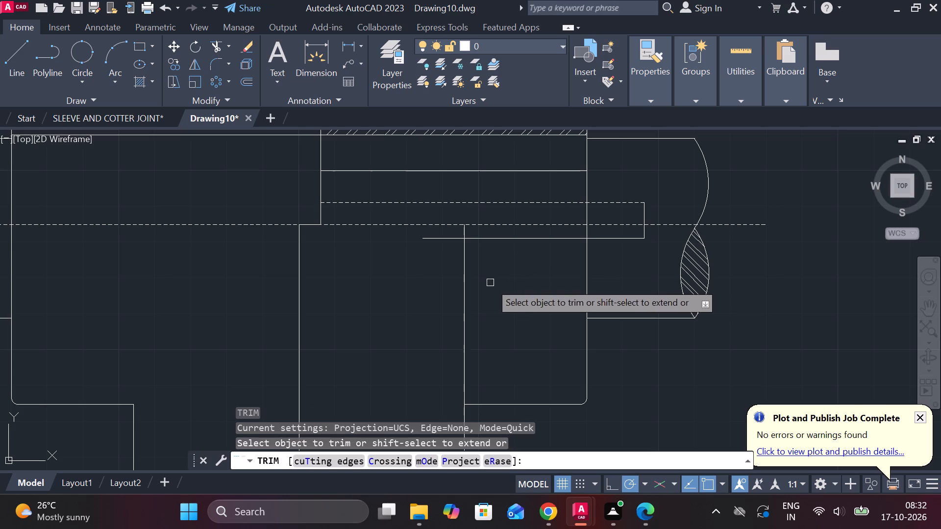
left_click(435, 238)
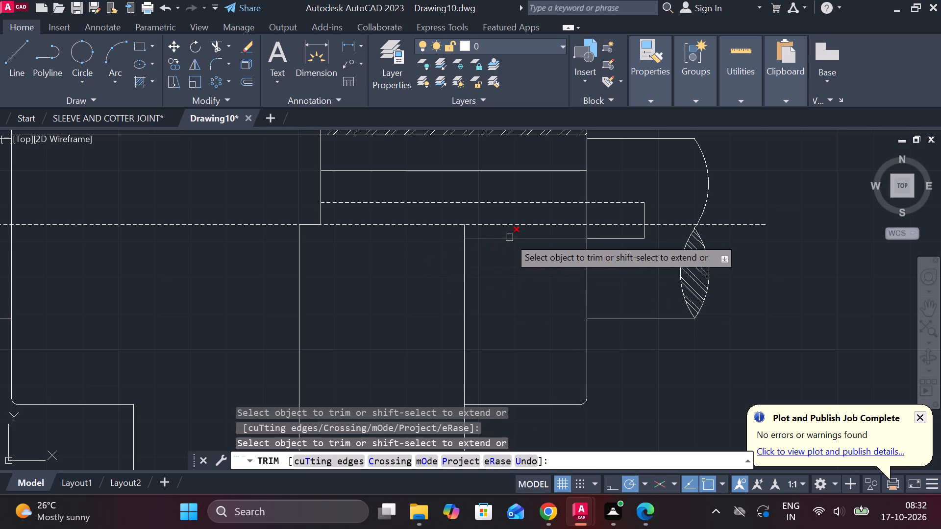
left_click(509, 238)
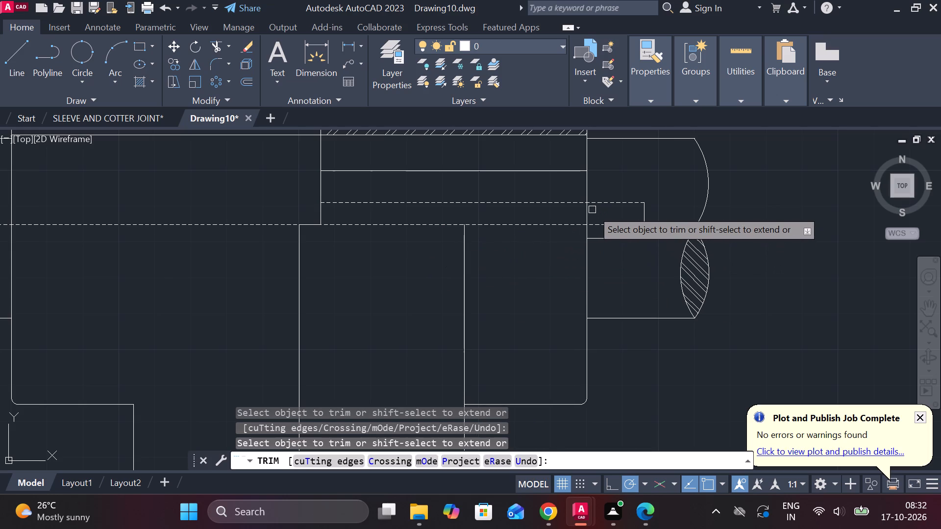
scroll(600, 238, "down", 1)
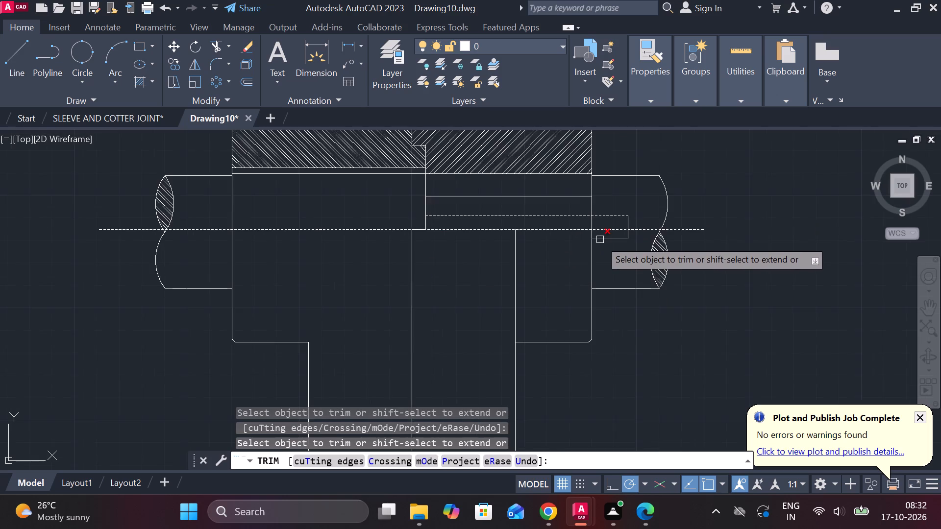
scroll(601, 246, "down", 1)
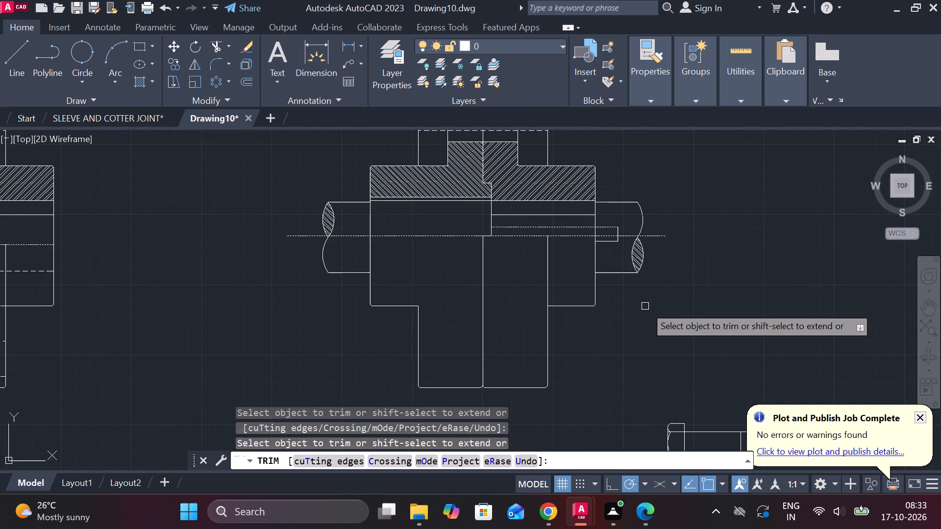
scroll(598, 236, "up", 2)
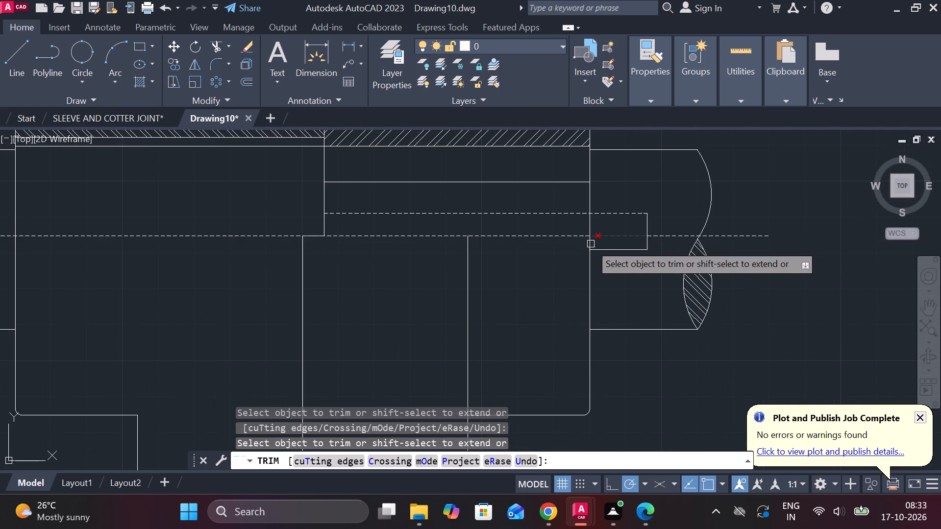
left_click(590, 244)
key("Escape")
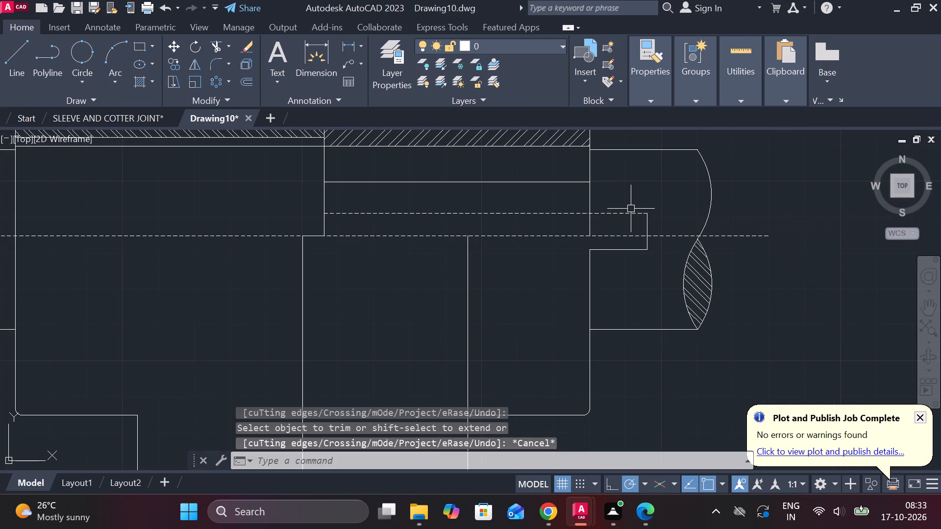
Change the linetype of the key's dashed upper line to ByBlock.
left_click(624, 216)
left_click(654, 97)
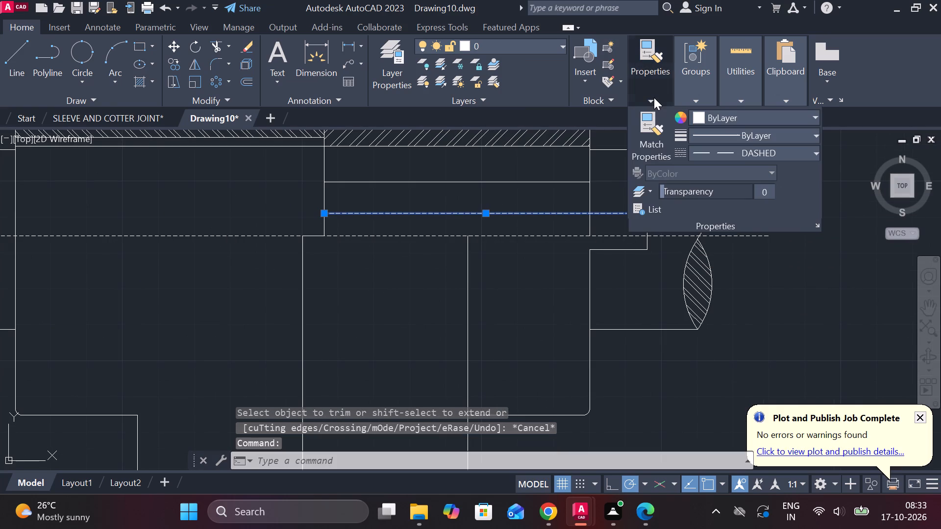
left_click(743, 152)
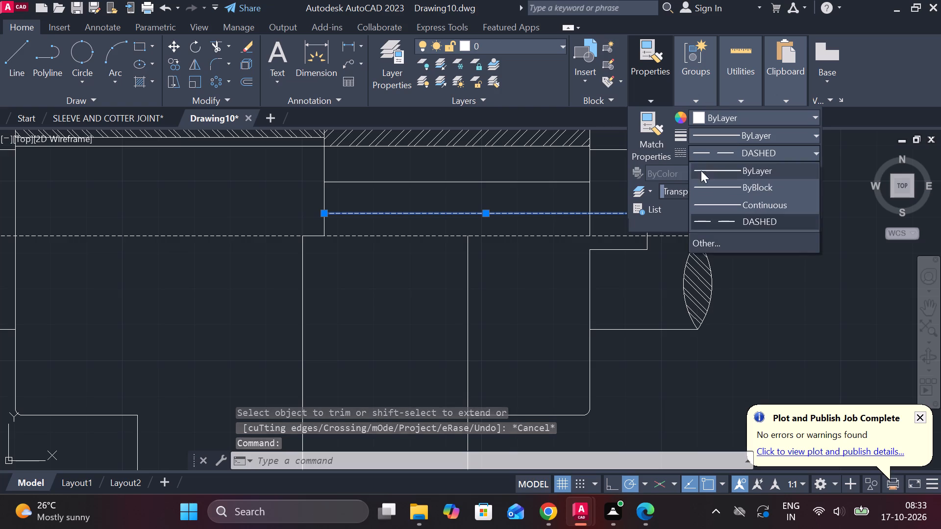
left_click(714, 185)
key("Escape")
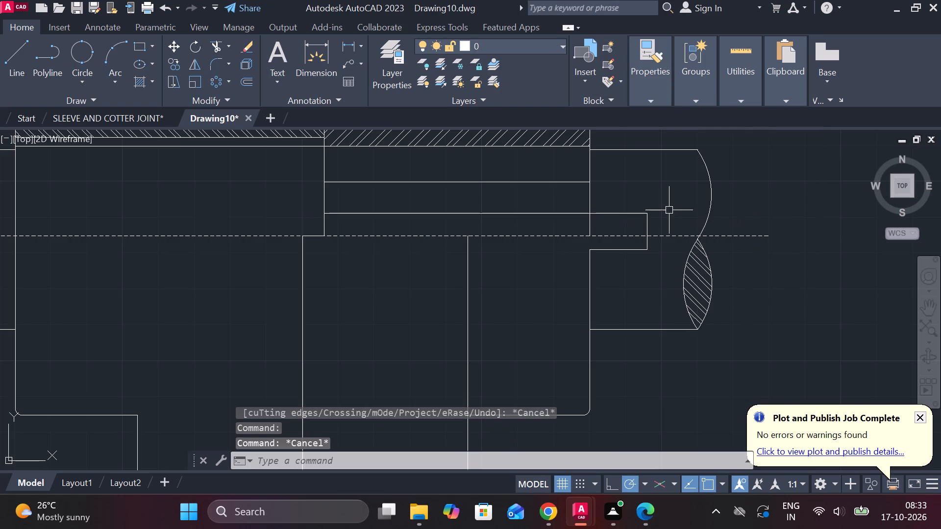
Draw a vertical line across the projecting key end, between its upper and lower edges.
scroll(669, 210, "down", 1)
scroll(759, 211, "down", 2)
middle_click(766, 219)
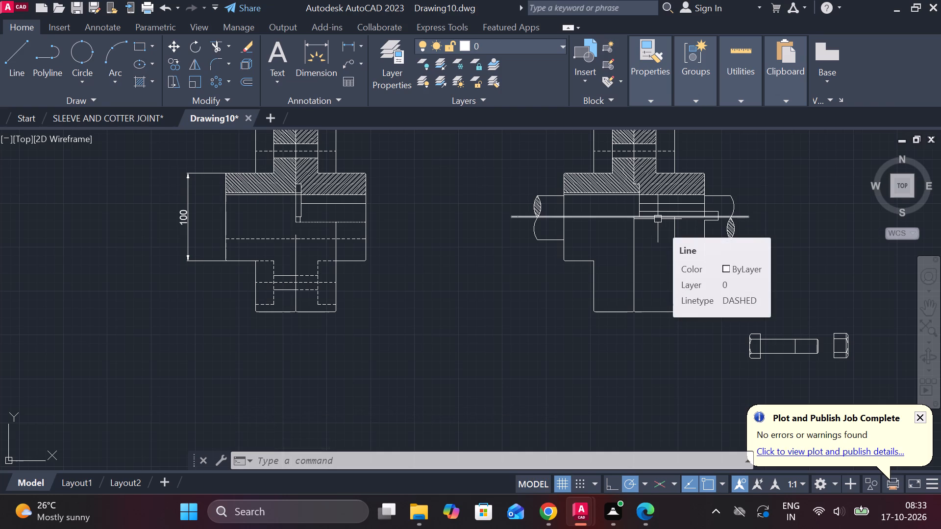
scroll(658, 222, "up", 2)
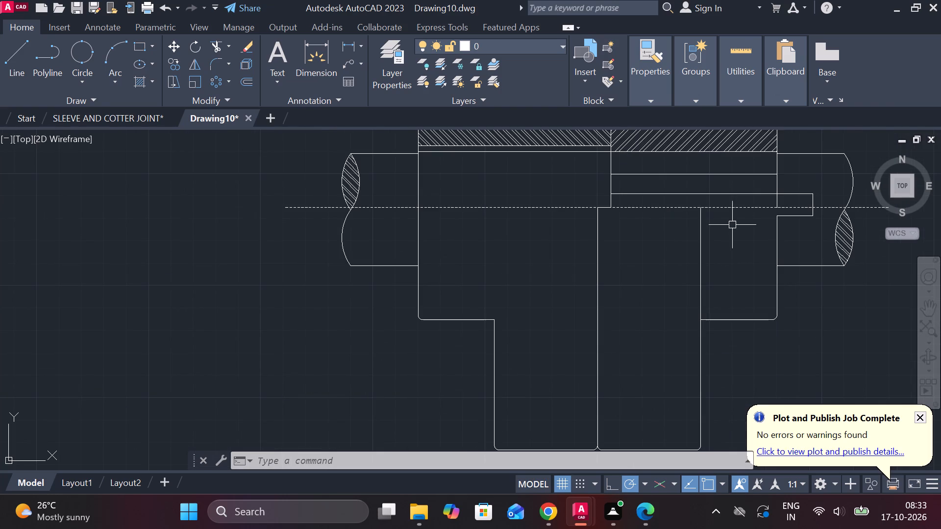
scroll(735, 229, "up", 1)
middle_click_drag(735, 229, 619, 279)
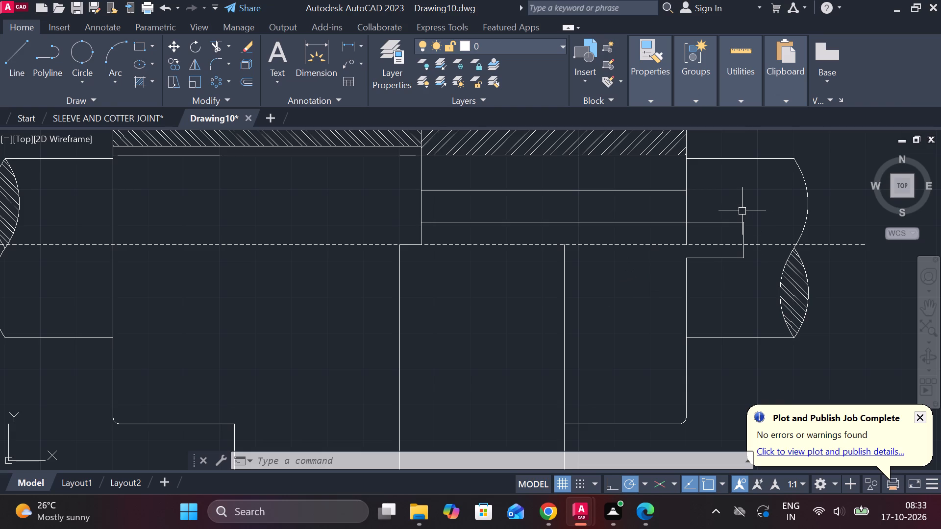
scroll(741, 213, "up", 1)
middle_click_drag(741, 213, 671, 226)
key("l")
key("Return")
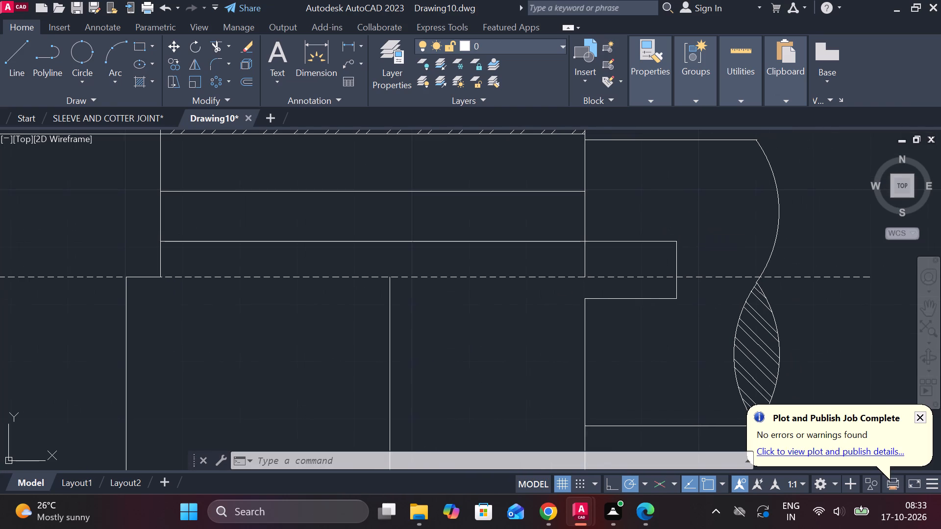
left_click(639, 240)
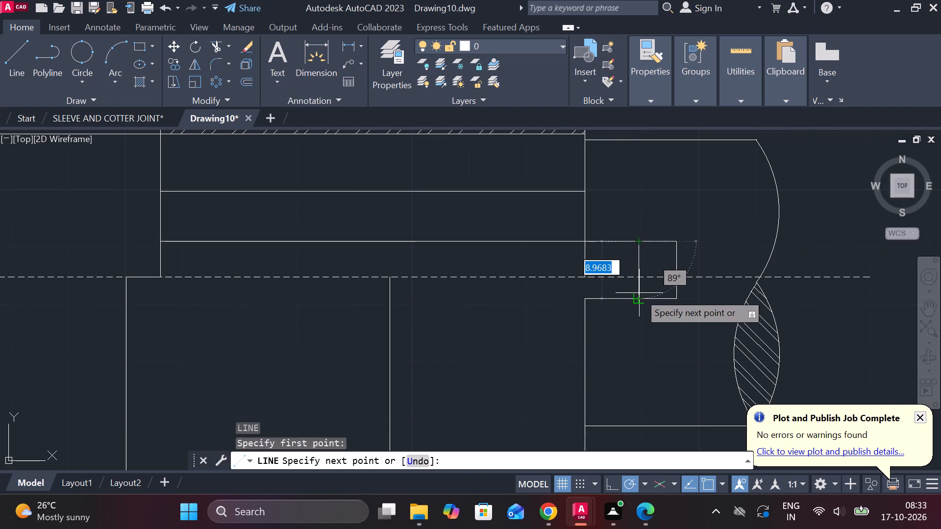
left_click(639, 301)
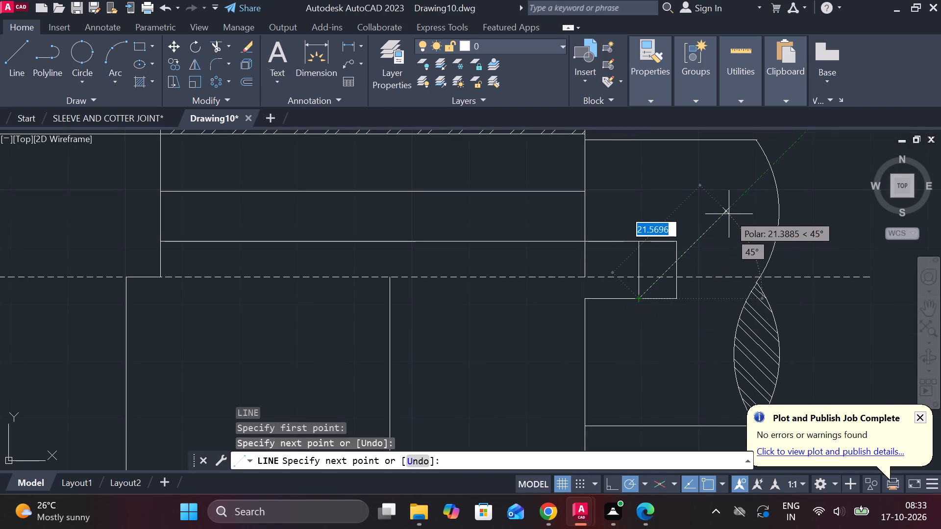
key("Escape")
Trim away the horizontal line above the key in the right hub and the hub-face line between the shaft's top and centre line.
scroll(720, 215, "down", 2)
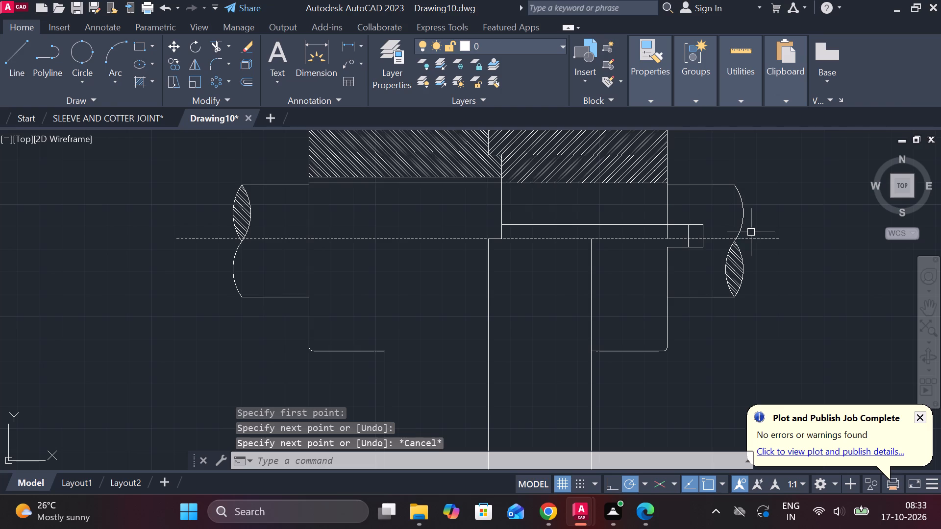
scroll(680, 248, "up", 2)
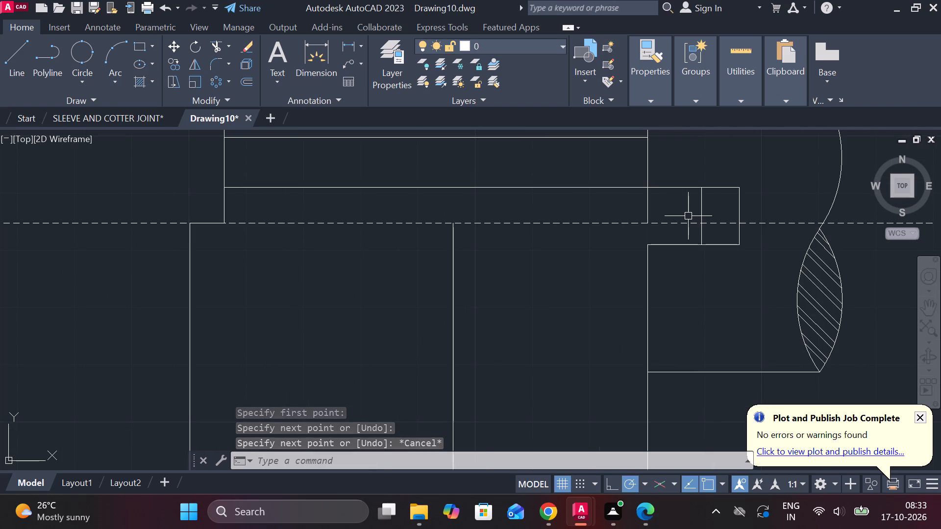
middle_click_drag(686, 184, 665, 292)
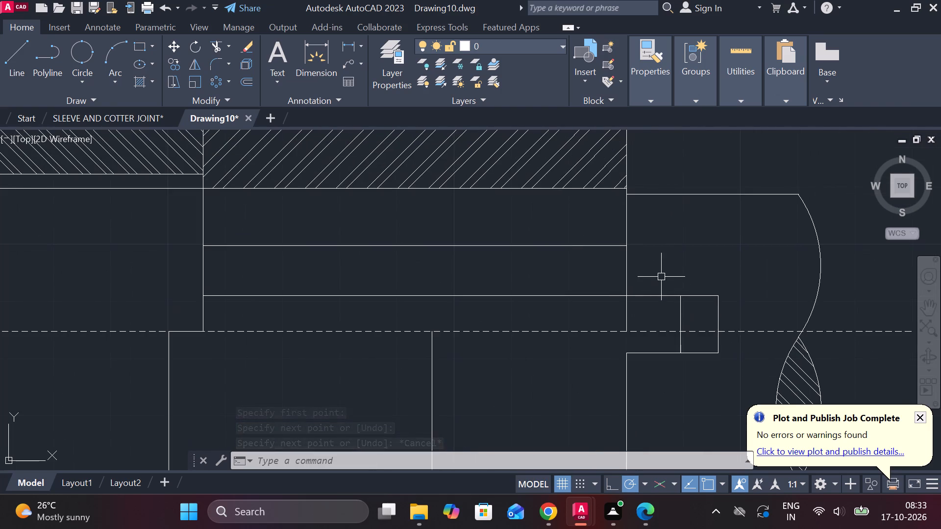
type("TR")
key("space")
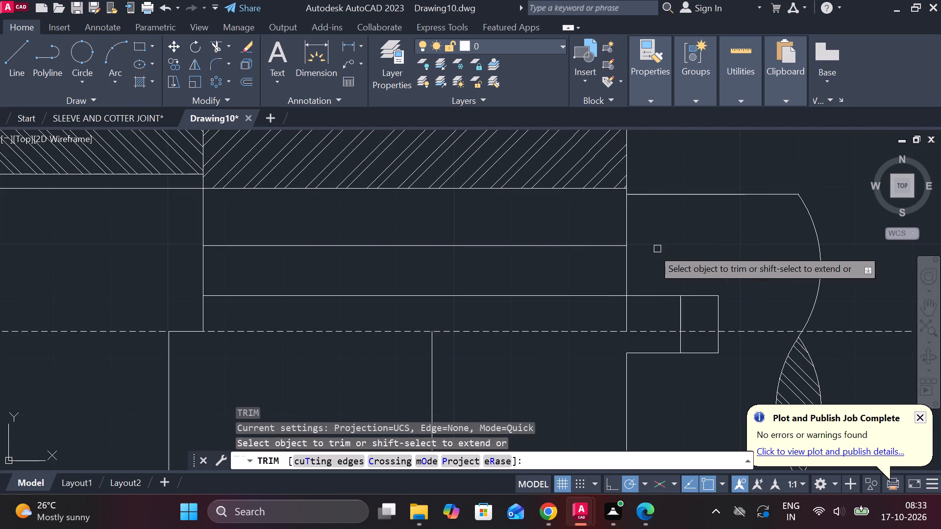
left_click(616, 247)
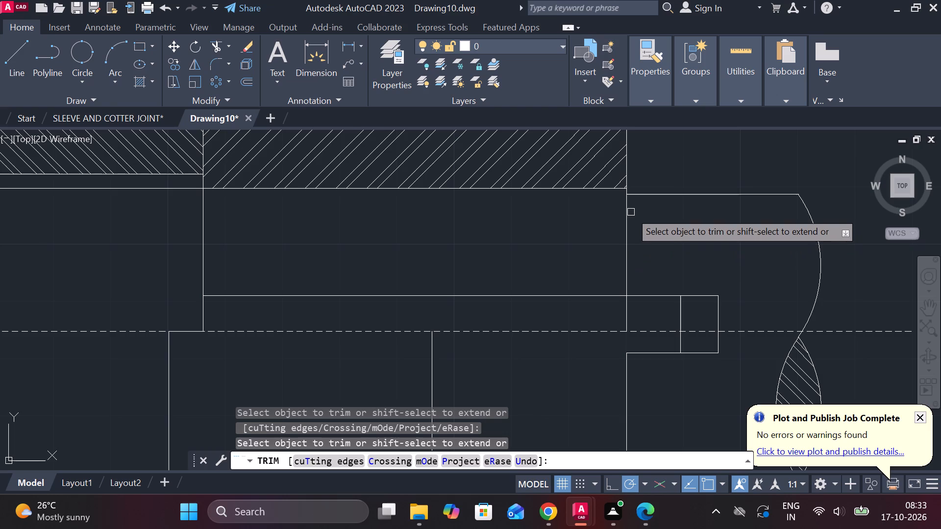
left_click(630, 210)
left_click(626, 315)
scroll(629, 293, "down", 2)
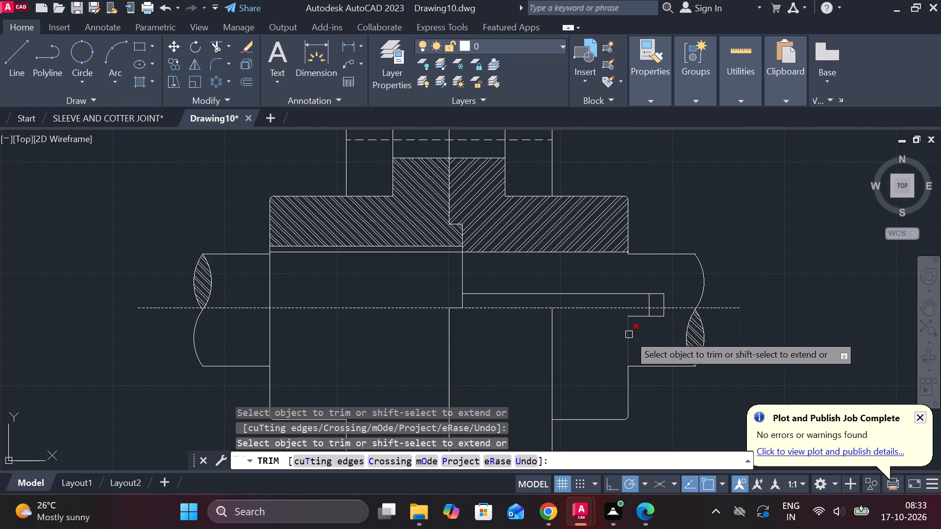
key("Escape")
Extend the right hub's lower outer-face line up to the centre line.
type("EX")
key("space")
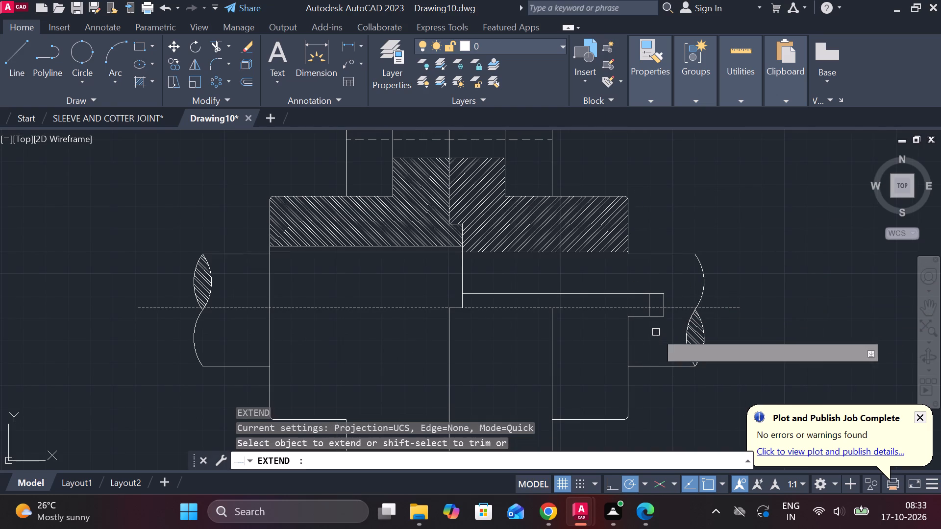
left_click(626, 331)
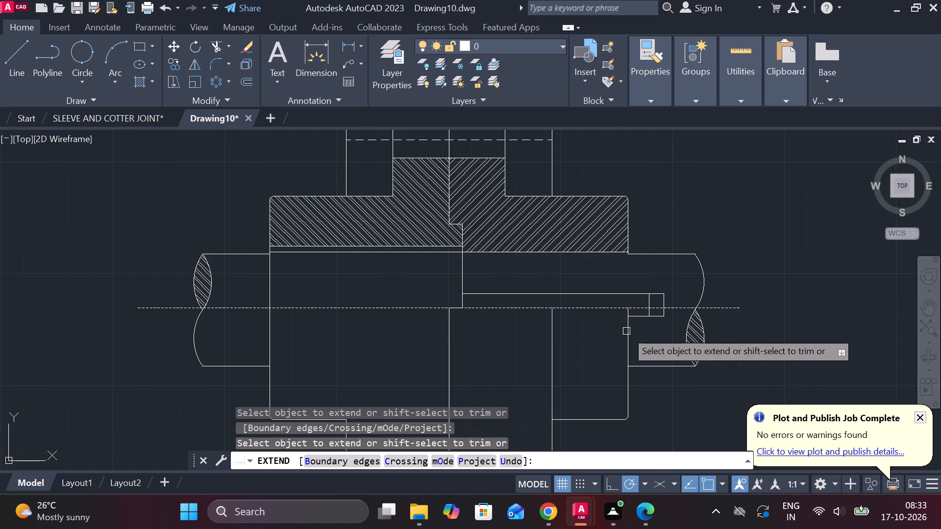
key("Escape")
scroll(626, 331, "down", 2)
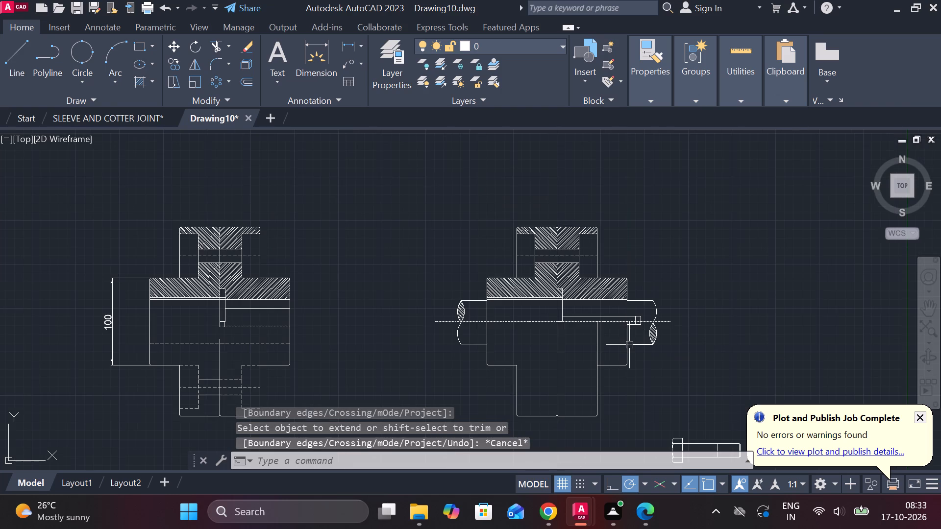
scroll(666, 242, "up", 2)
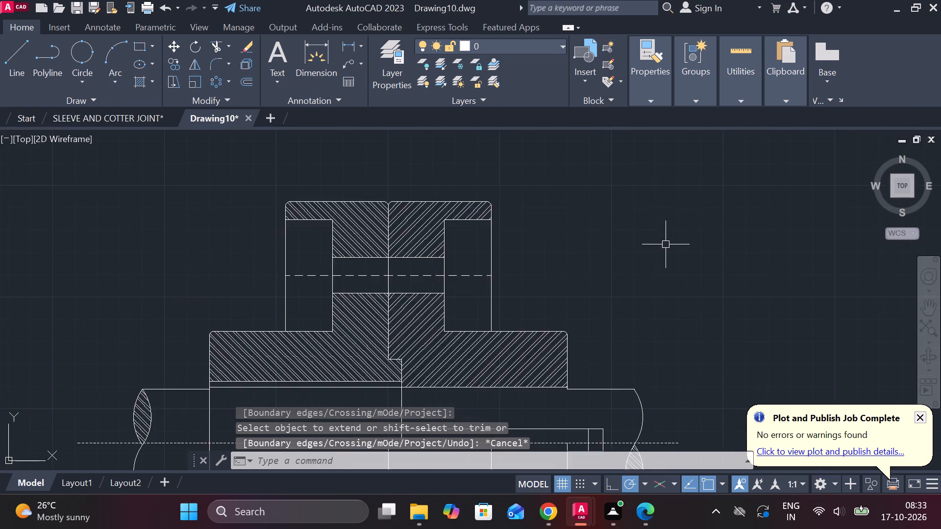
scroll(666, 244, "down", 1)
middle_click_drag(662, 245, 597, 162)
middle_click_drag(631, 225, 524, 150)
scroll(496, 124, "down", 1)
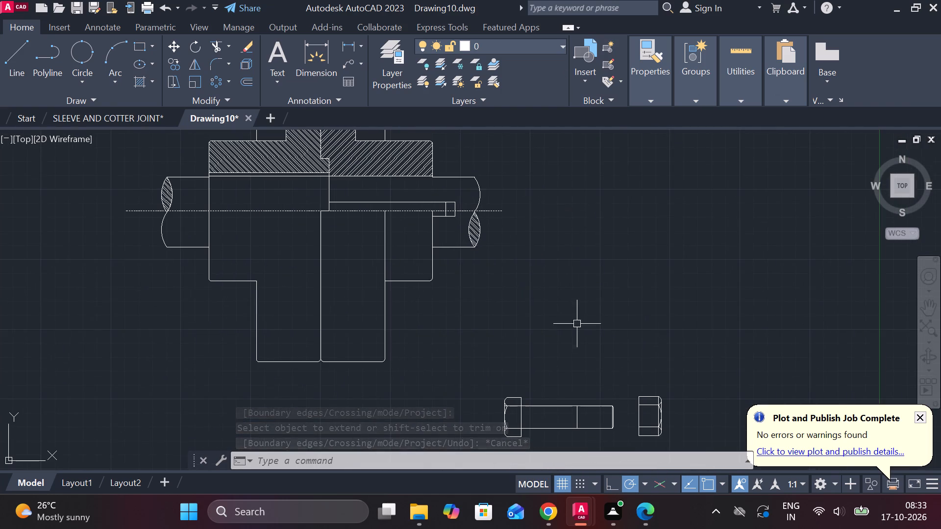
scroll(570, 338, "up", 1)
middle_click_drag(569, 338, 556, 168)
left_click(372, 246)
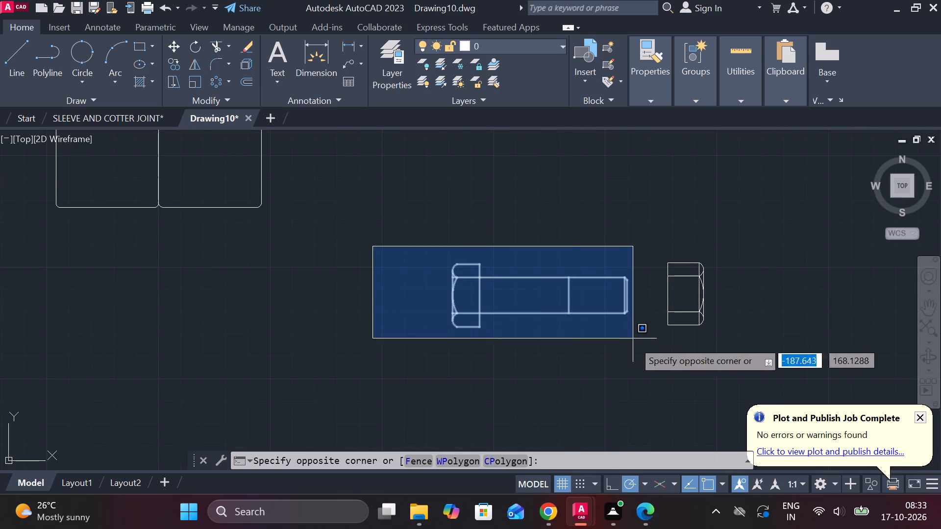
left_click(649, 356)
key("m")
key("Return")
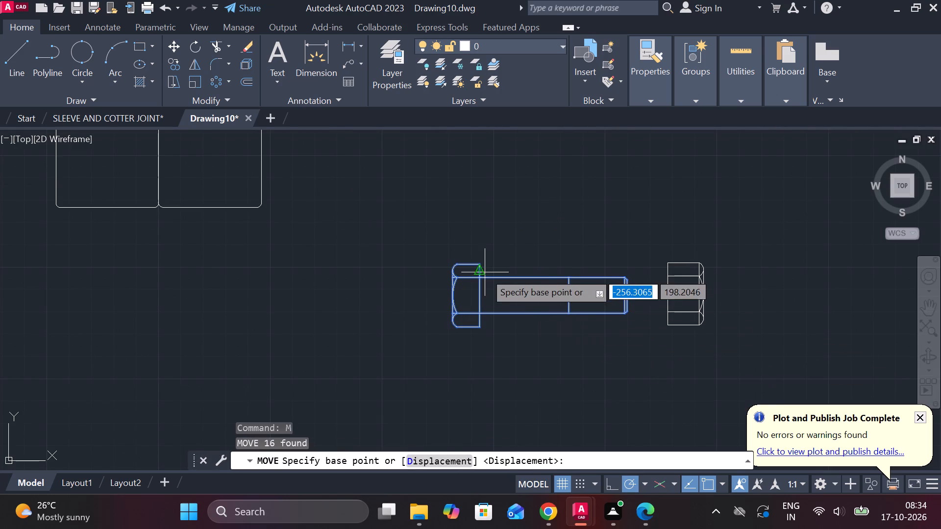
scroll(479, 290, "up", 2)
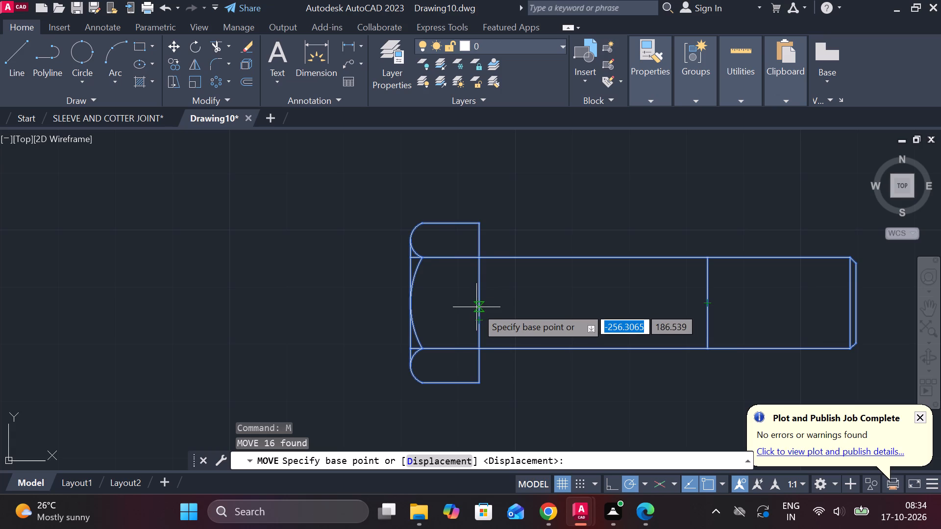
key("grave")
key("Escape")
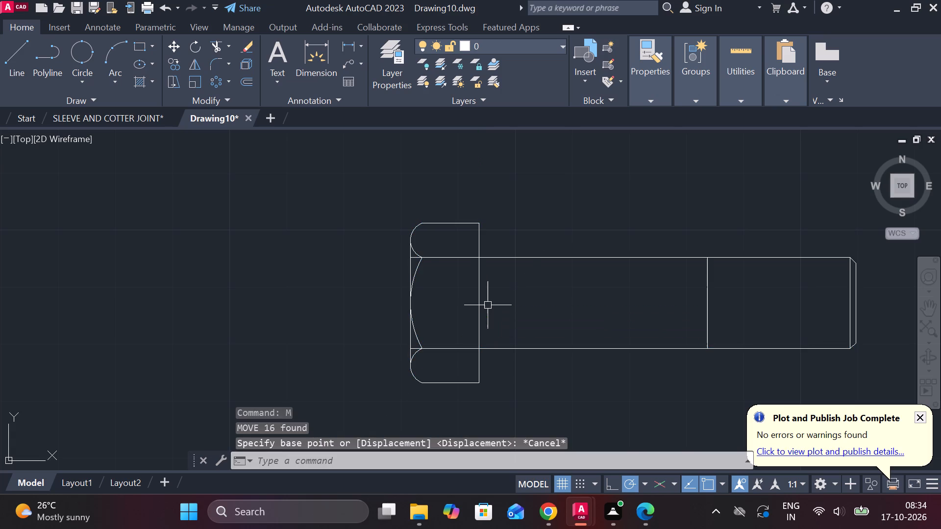
Draw a short horizontal line along the bolt's axis from the middle of the head's outer face to just past its inner face.
key("l")
key("Return")
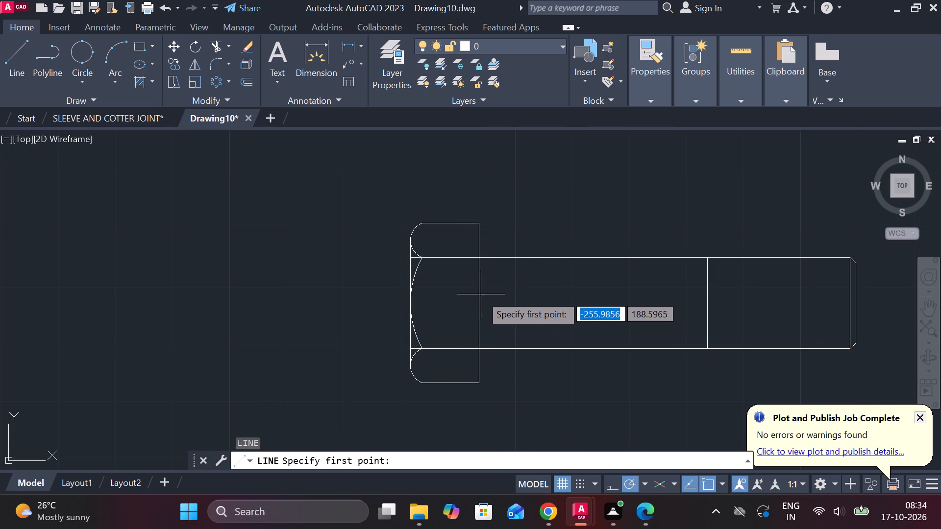
left_click(415, 303)
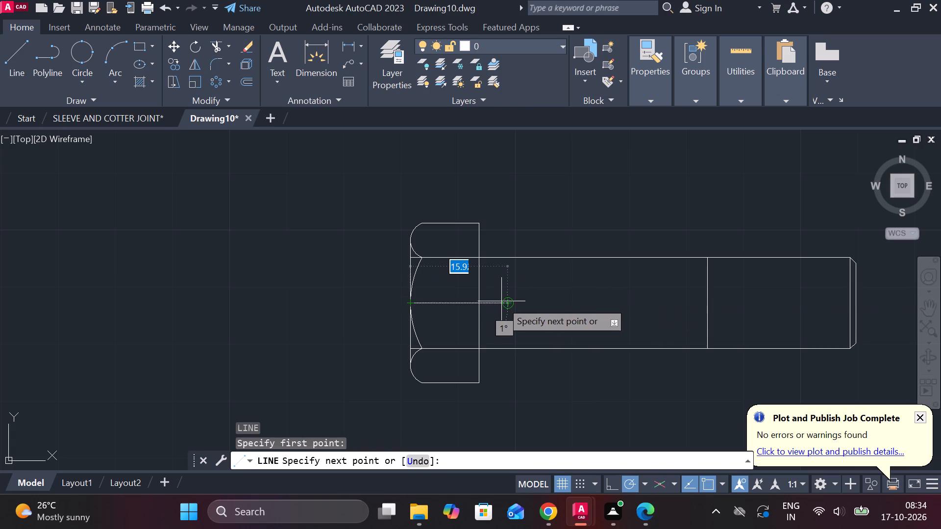
scroll(499, 301, "up", 3)
left_click(479, 304)
key("Escape")
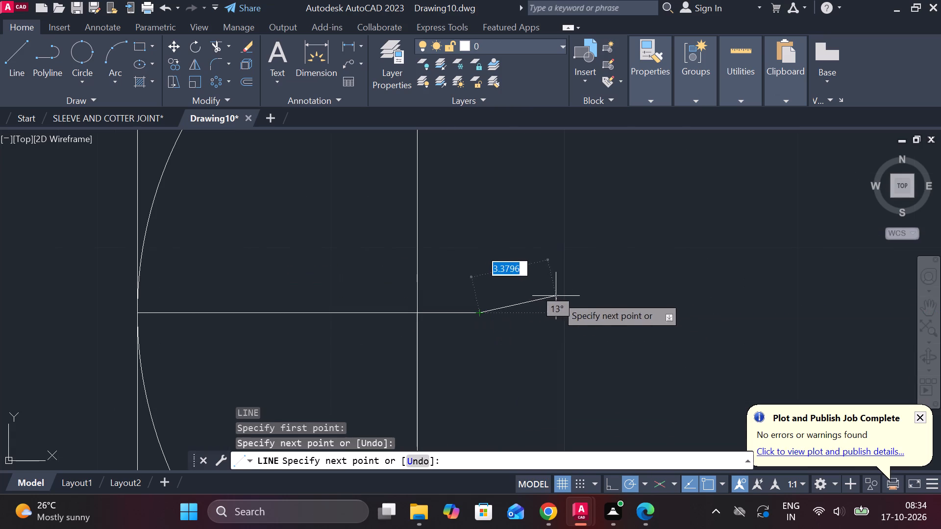
Move the whole bolt into the assembly's upper flange hole, seating the head's inner face midpoint on the left flange face at the hole axis.
scroll(557, 296, "down", 3)
left_click(431, 186)
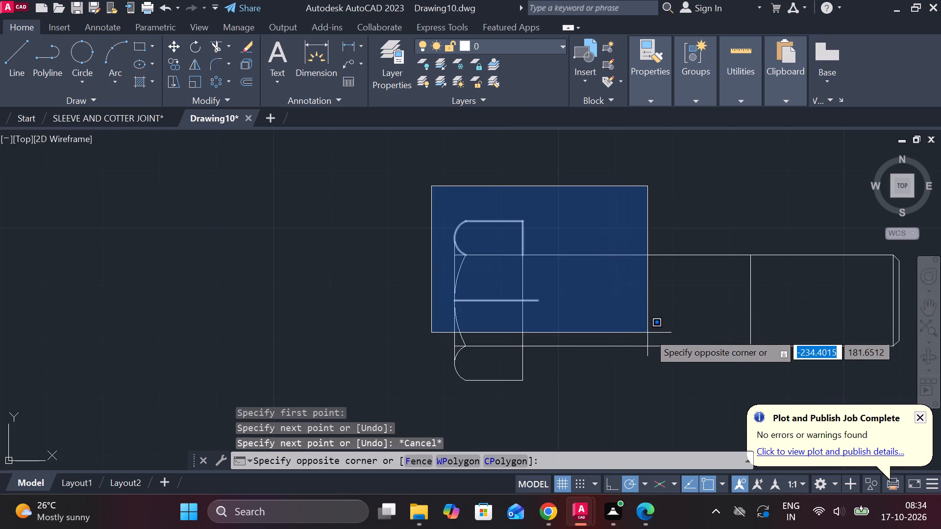
middle_click_drag(779, 387, 645, 352)
left_click(791, 365)
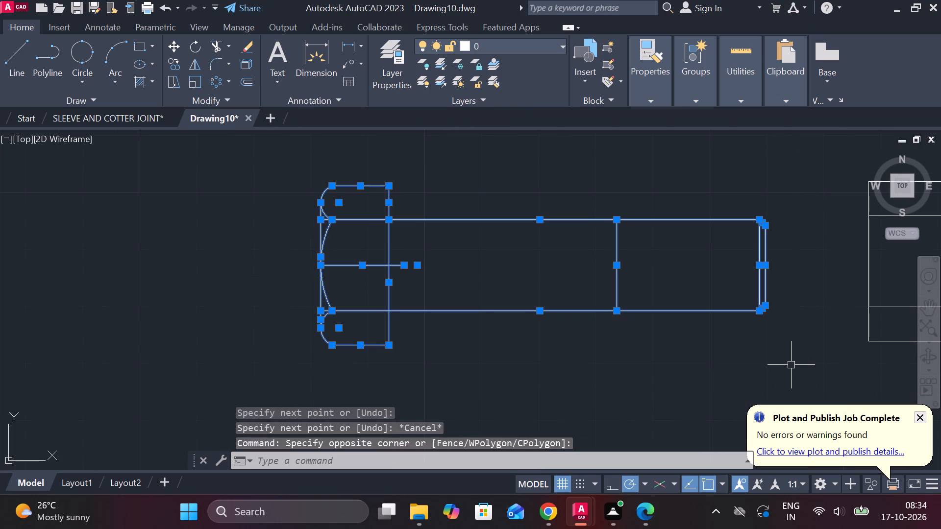
key("m")
key("Return")
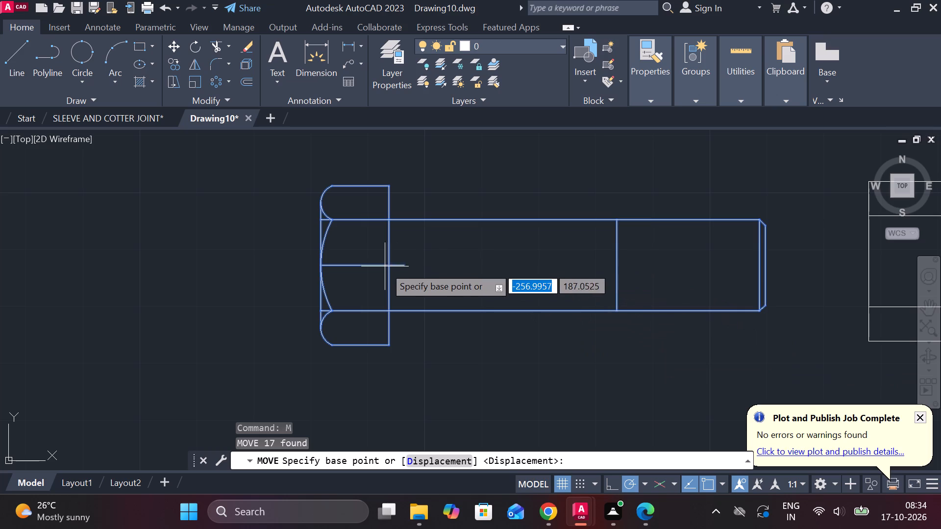
left_click(384, 266)
scroll(436, 276, "down", 3)
middle_click_drag(435, 272, 566, 444)
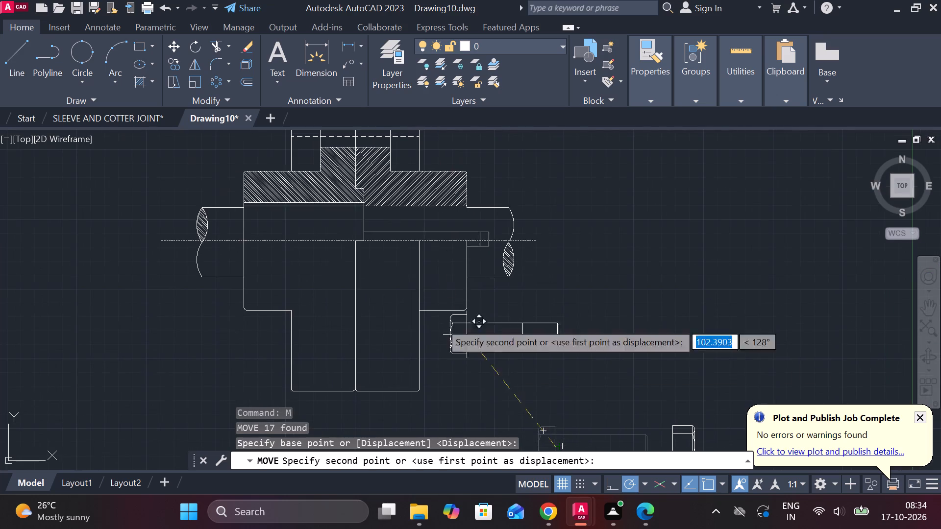
middle_click_drag(321, 206, 341, 291)
scroll(337, 238, "up", 3)
middle_click_drag(327, 184, 329, 196)
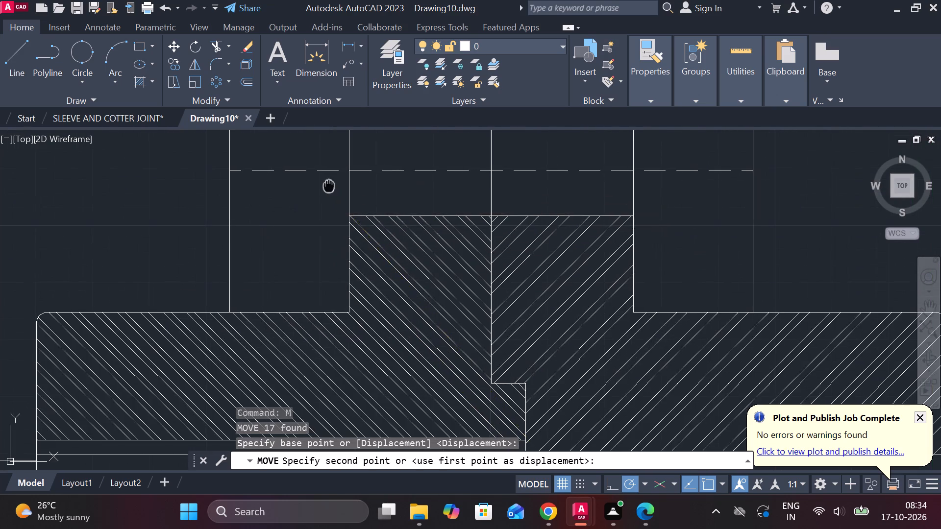
middle_click_drag(329, 196, 318, 261)
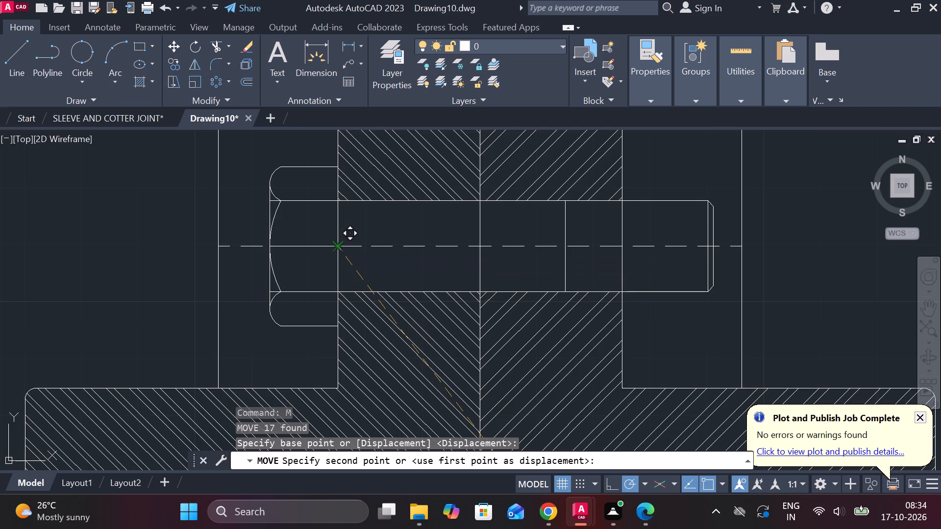
left_click(337, 247)
key("Escape")
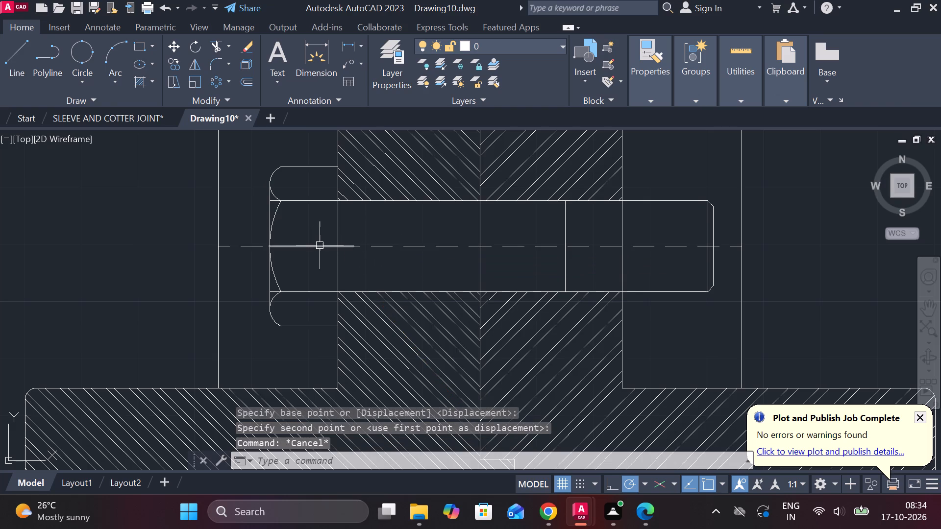
Erase the short solid helper line along the axis of the bolt head.
left_click(320, 245)
type("E")
key("space")
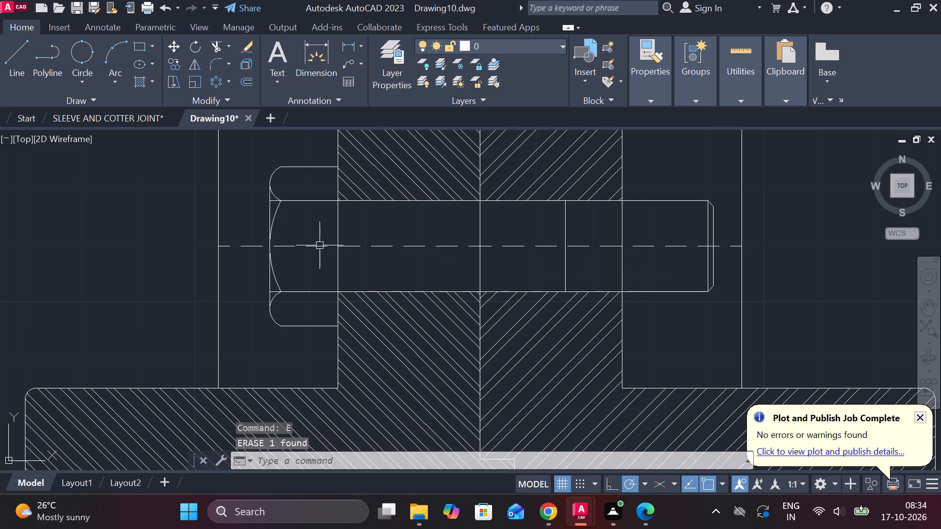
Move the nut onto the bolt, placing the midpoint of its flat face where the right flange's recessed face meets the bolt axis.
scroll(320, 245, "down", 3)
scroll(600, 295, "down", 1)
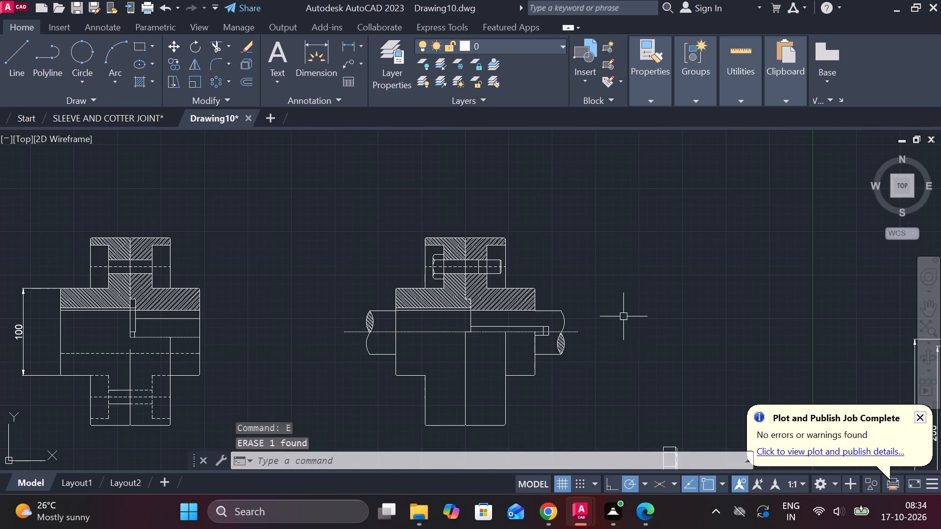
middle_click_drag(702, 388, 548, 213)
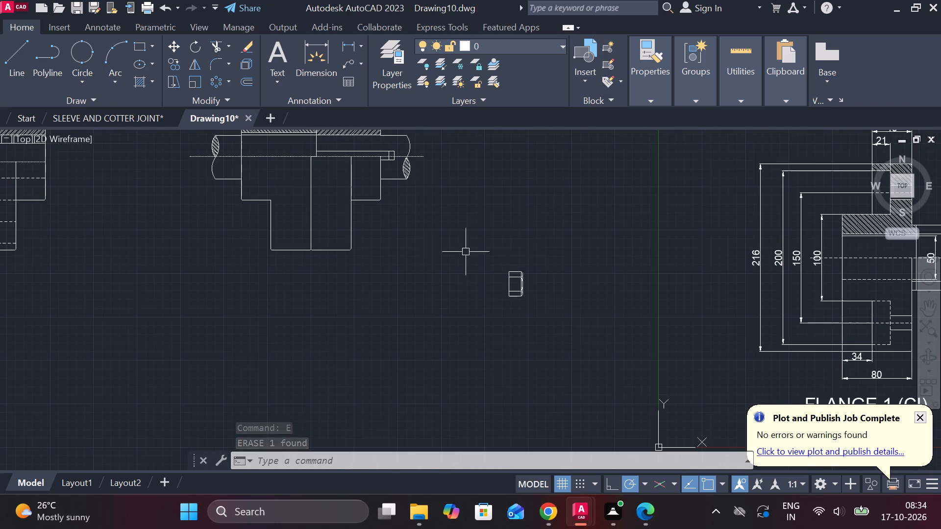
left_click(466, 252)
left_click(584, 334)
scroll(528, 302, "up", 3)
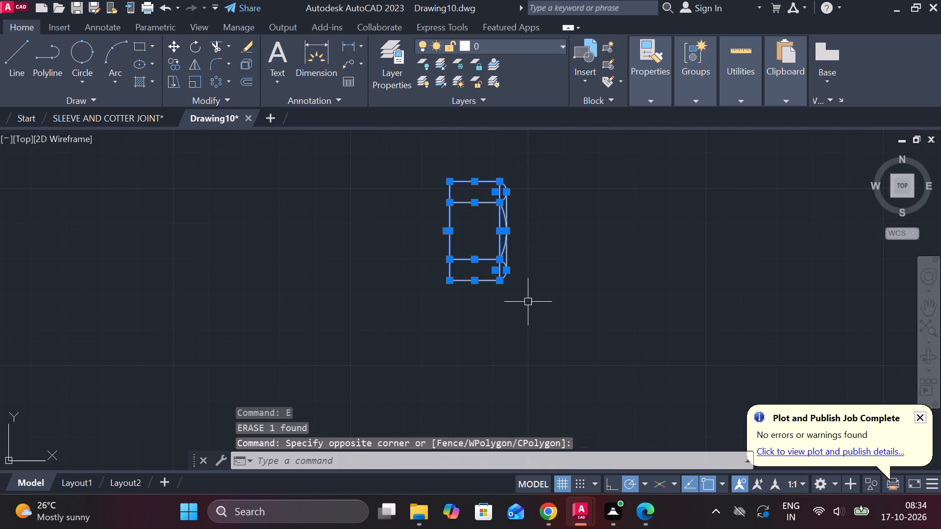
key("m")
key("Return")
left_click(449, 233)
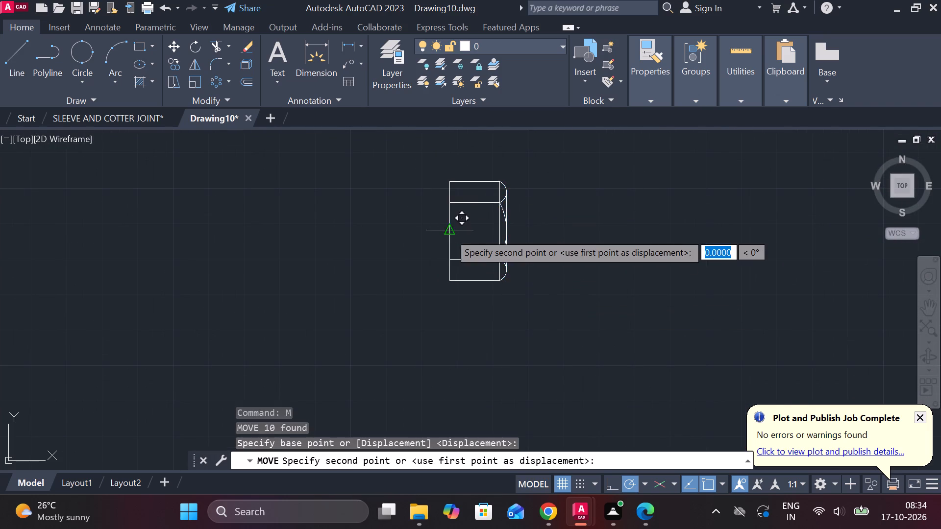
scroll(449, 233, "down", 2)
middle_click_drag(440, 221, 488, 335)
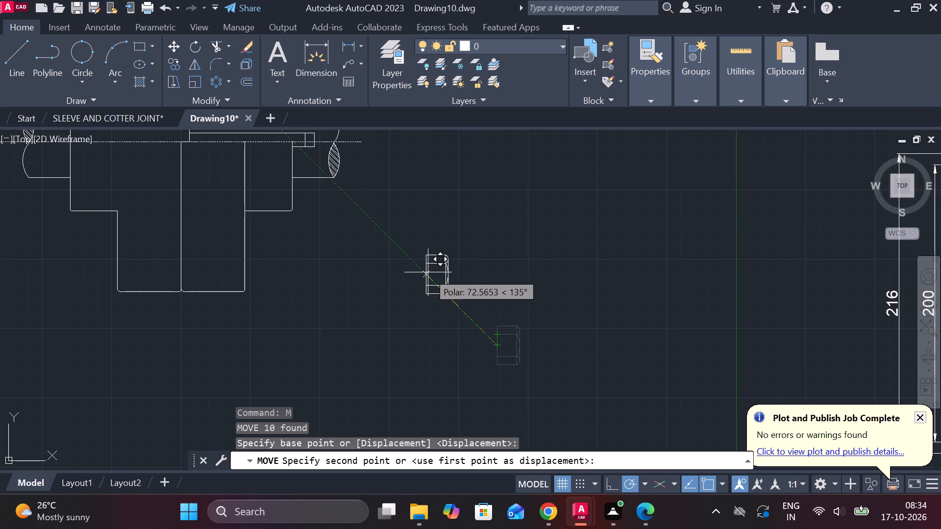
scroll(428, 272, "down", 2)
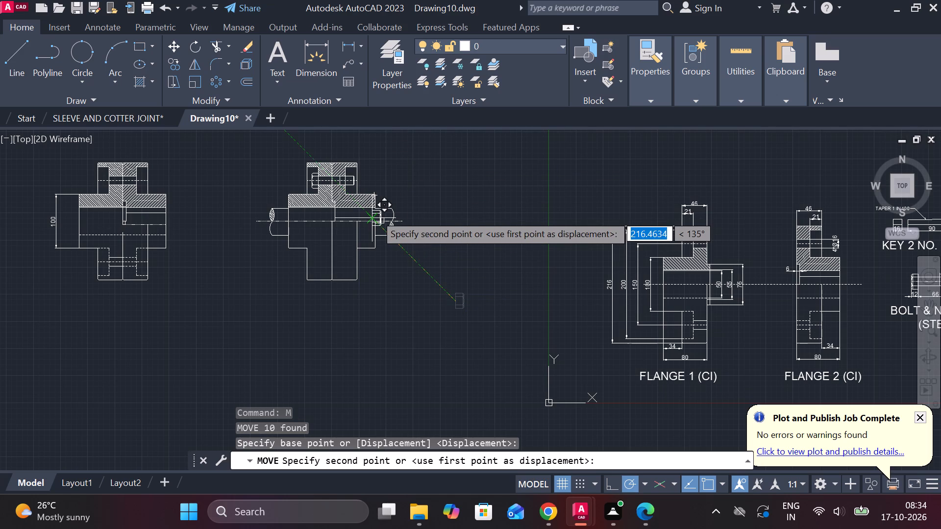
scroll(348, 179, "up", 2)
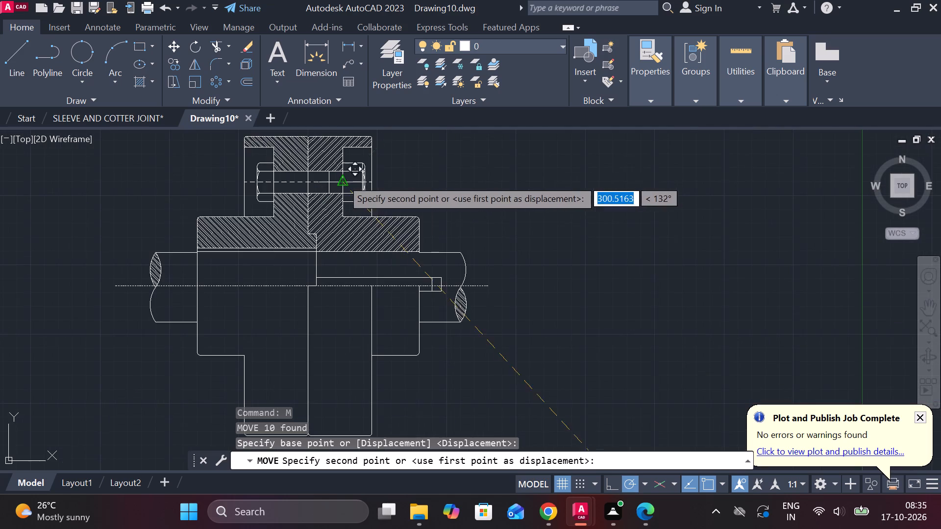
scroll(332, 193, "up", 2)
middle_click_drag(409, 207, 424, 279)
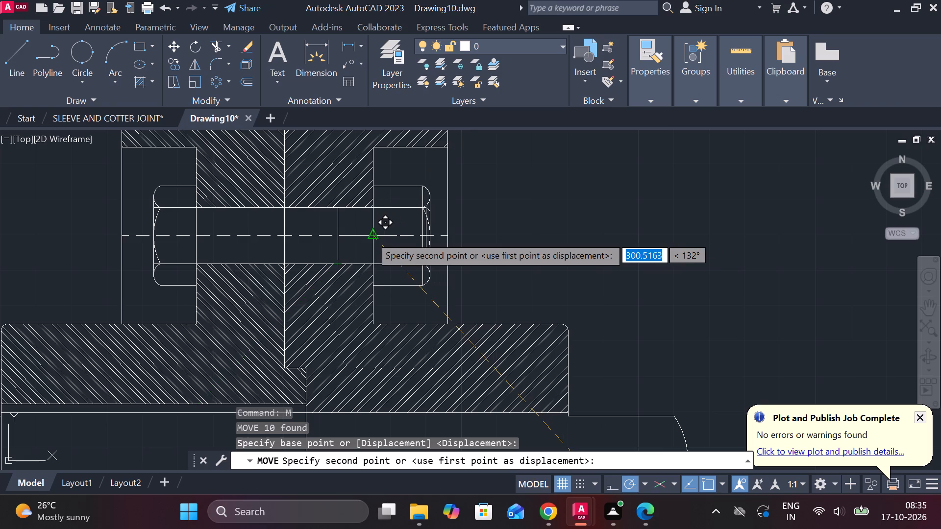
scroll(370, 236, "up", 2)
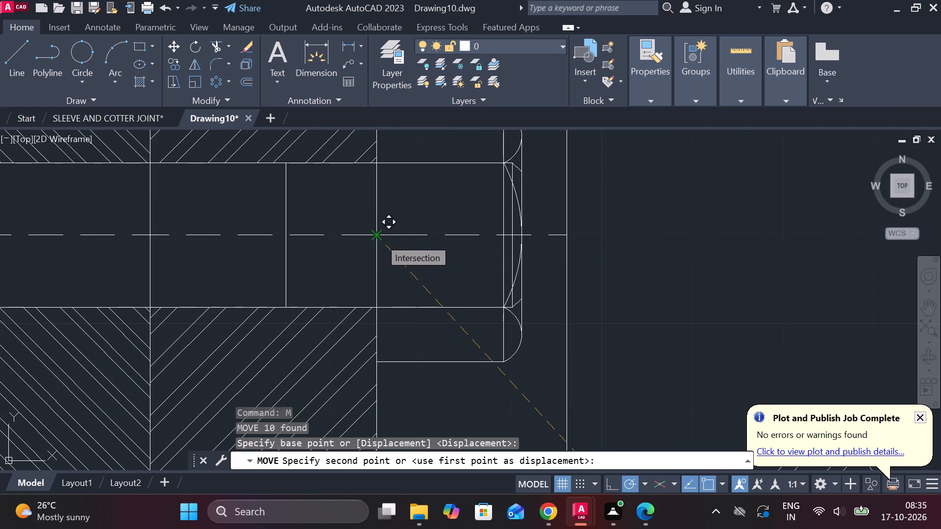
left_click(379, 238)
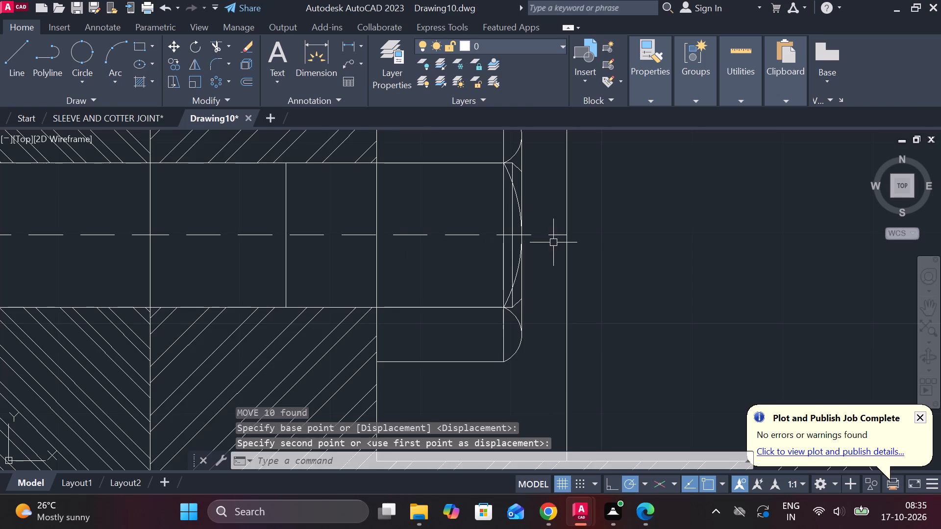
Move the bolt end's vertical chamfer line and both slanted chamfer lines outward so the vertical line lies on the nut's outer face.
scroll(556, 243, "down", 2)
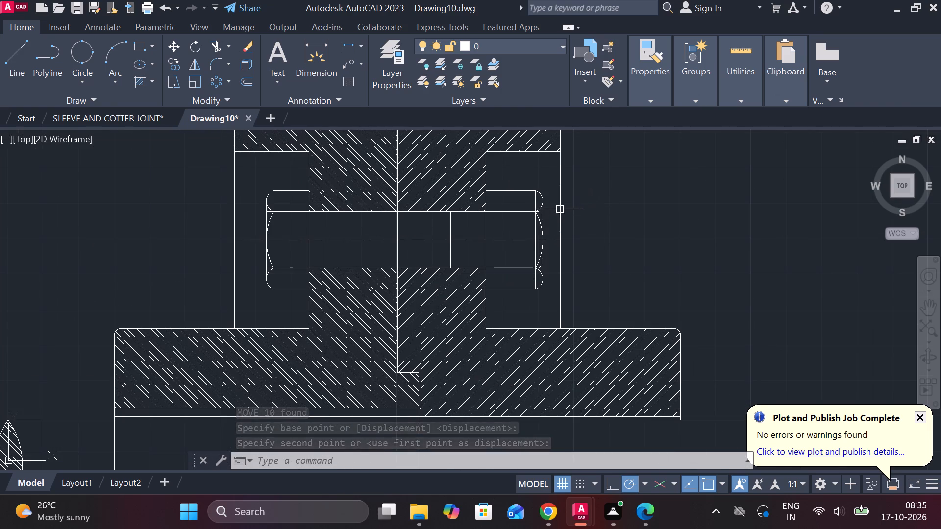
scroll(554, 211, "up", 4)
scroll(532, 218, "down", 2)
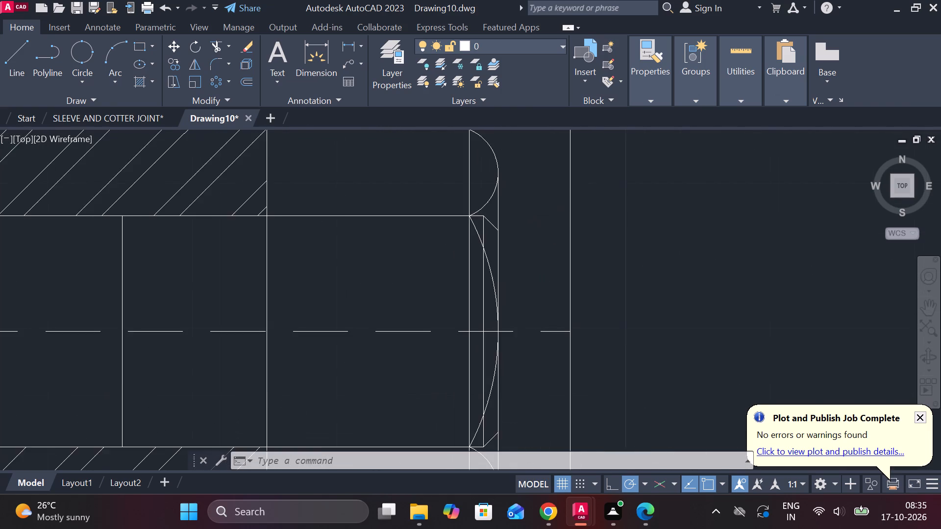
scroll(414, 241, "down", 3)
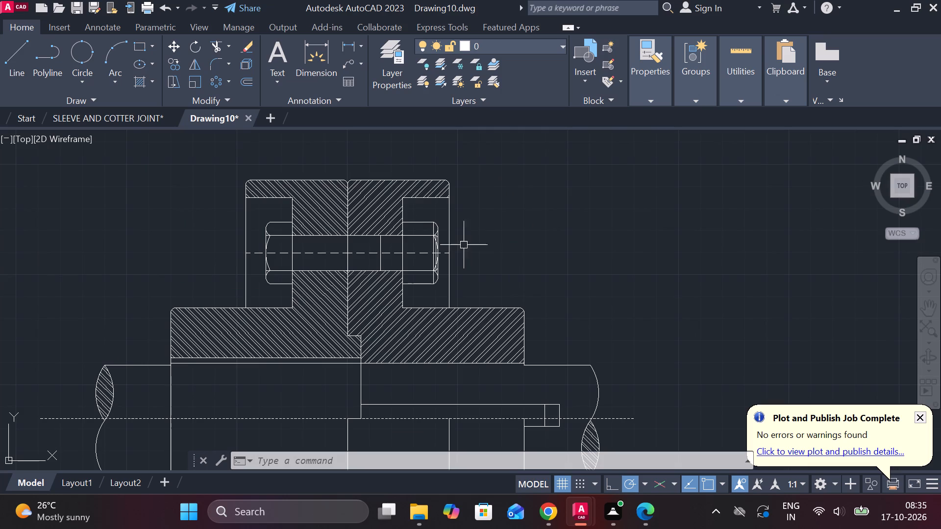
scroll(480, 245, "down", 2)
middle_click_drag(485, 245, 508, 248)
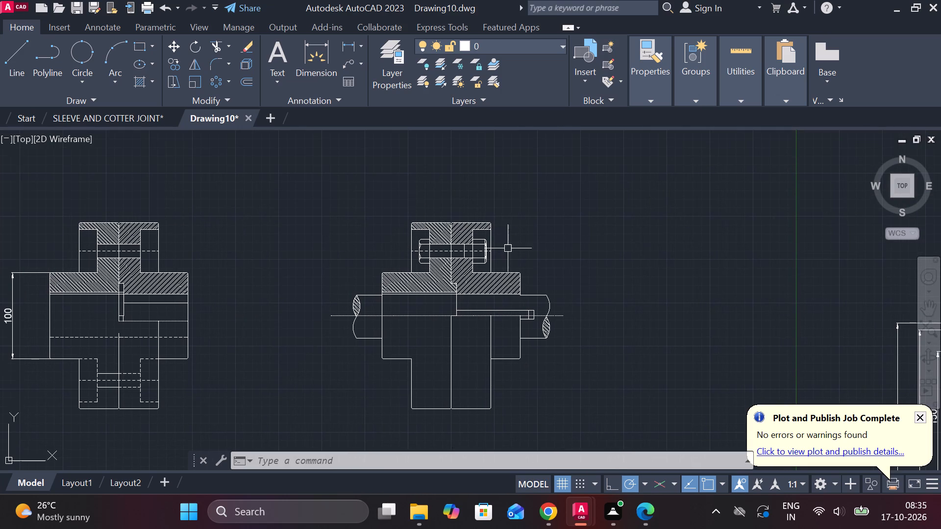
scroll(452, 229, "up", 3)
scroll(596, 280, "up", 3)
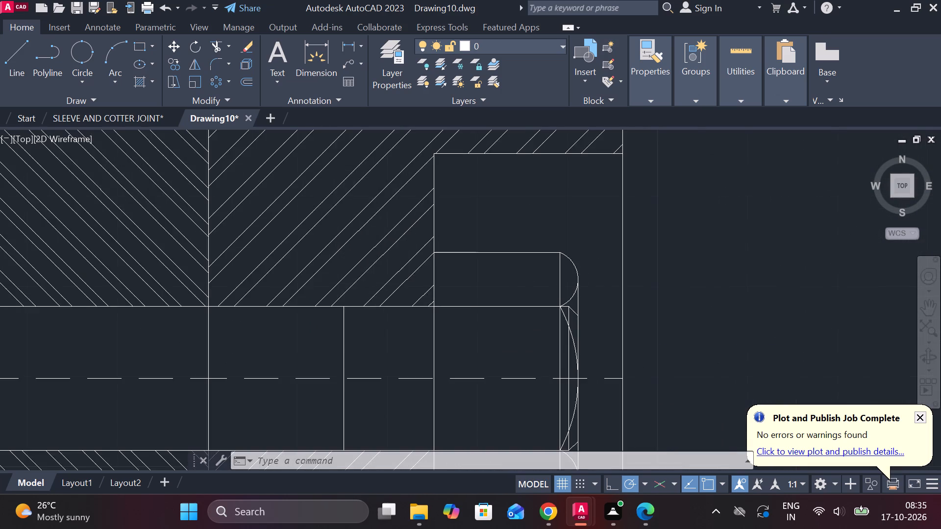
middle_click_drag(591, 294, 569, 176)
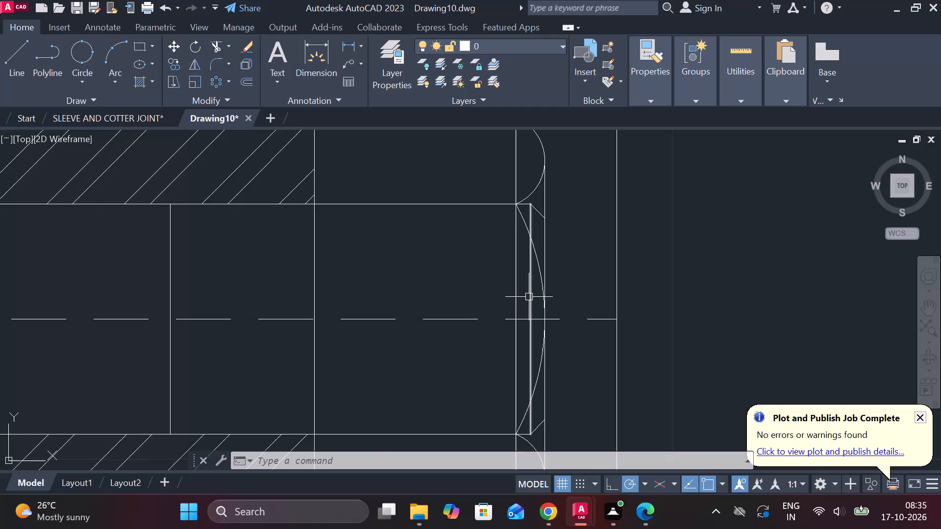
left_click(529, 297)
left_click(538, 212)
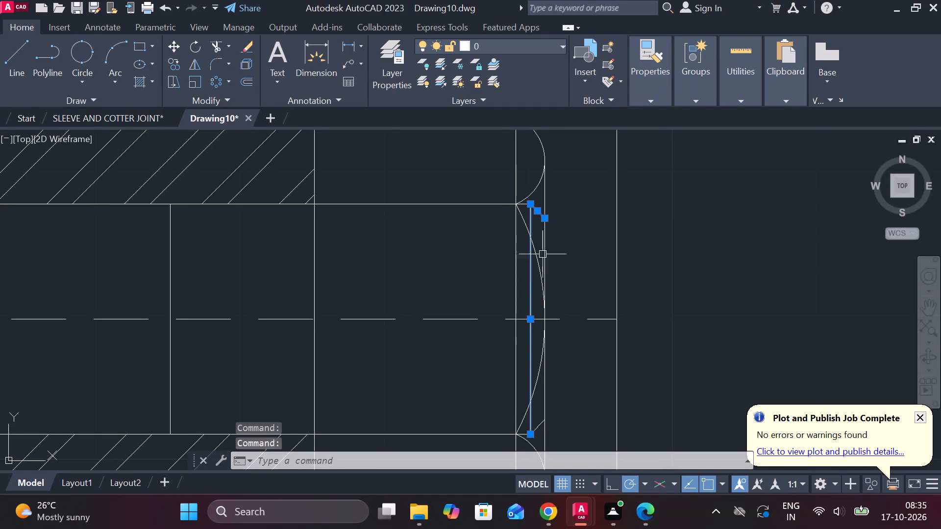
left_click(540, 425)
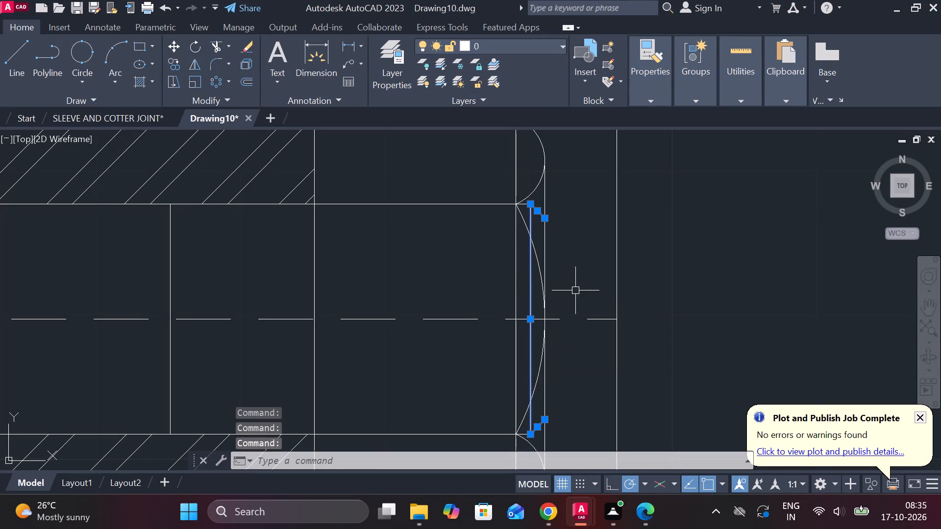
key("m")
key("Return")
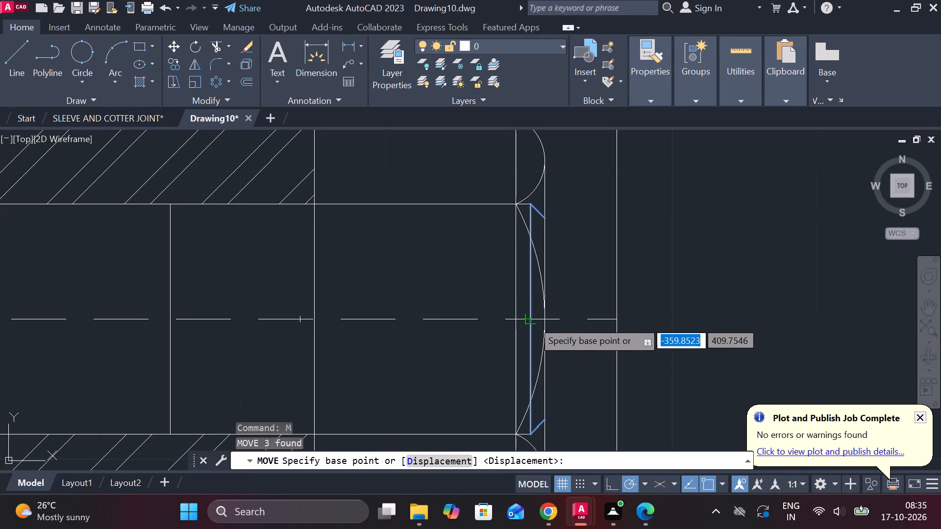
left_click(533, 321)
left_click(548, 319)
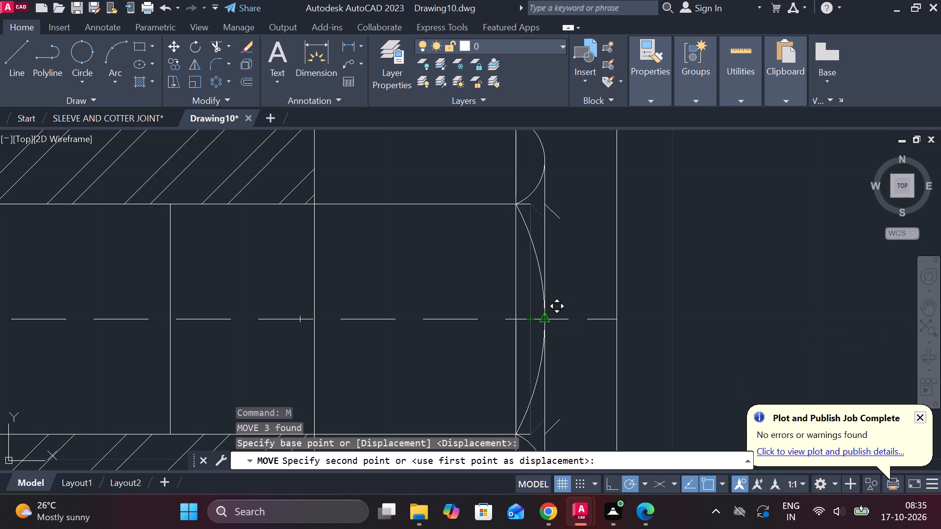
middle_click_drag(596, 300, 591, 263)
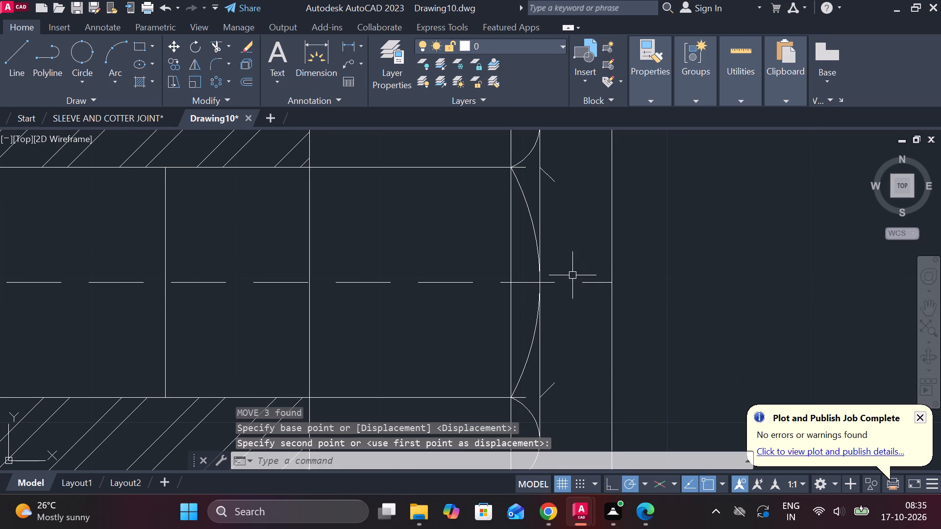
key("Escape")
Draw a vertical end line about 14 units long joining the outer ends of the bolt's two moved chamfer lines.
key("l")
key("Return")
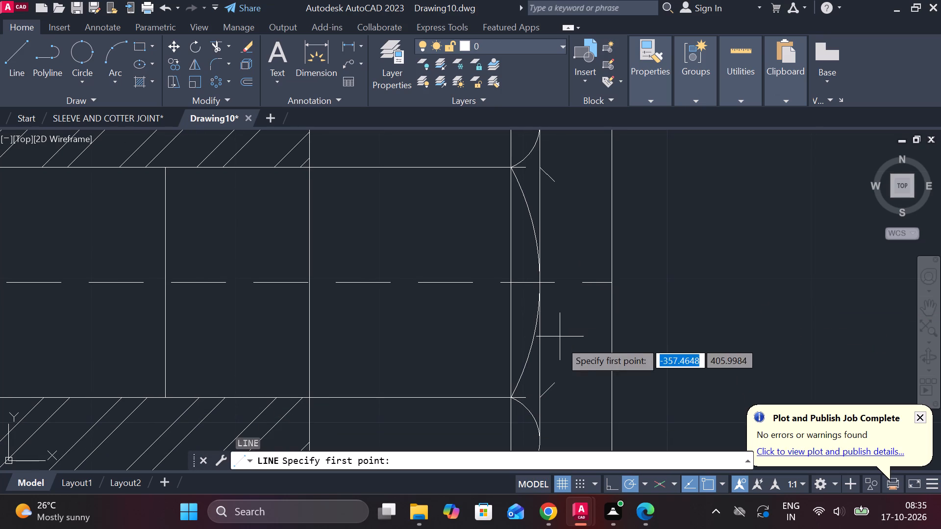
left_click(558, 380)
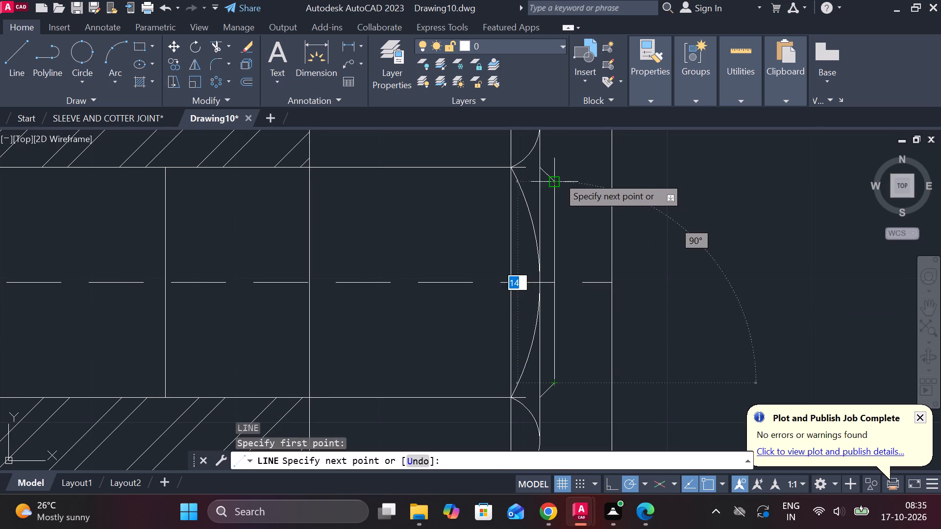
left_click(553, 183)
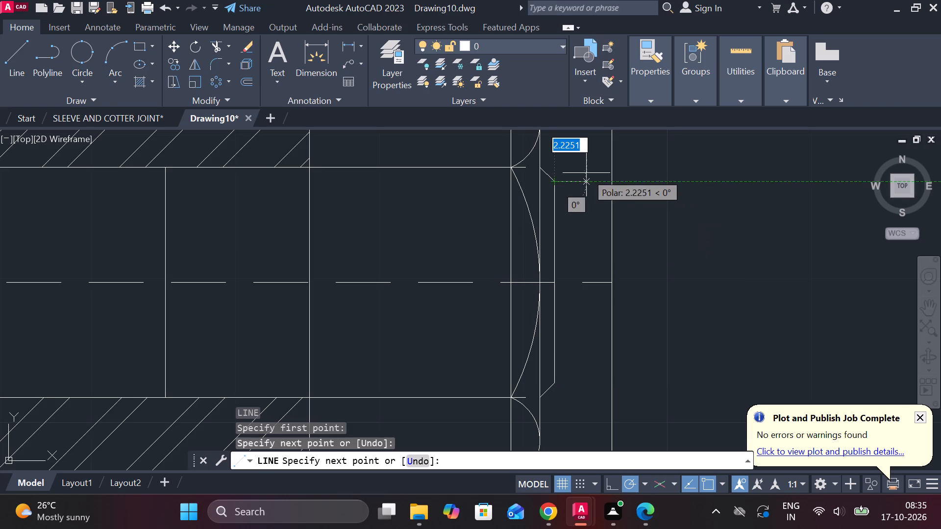
key("Escape")
Extend the bolt shank's upper and lower edge lines to the nut's outer face.
key("e")
key("x")
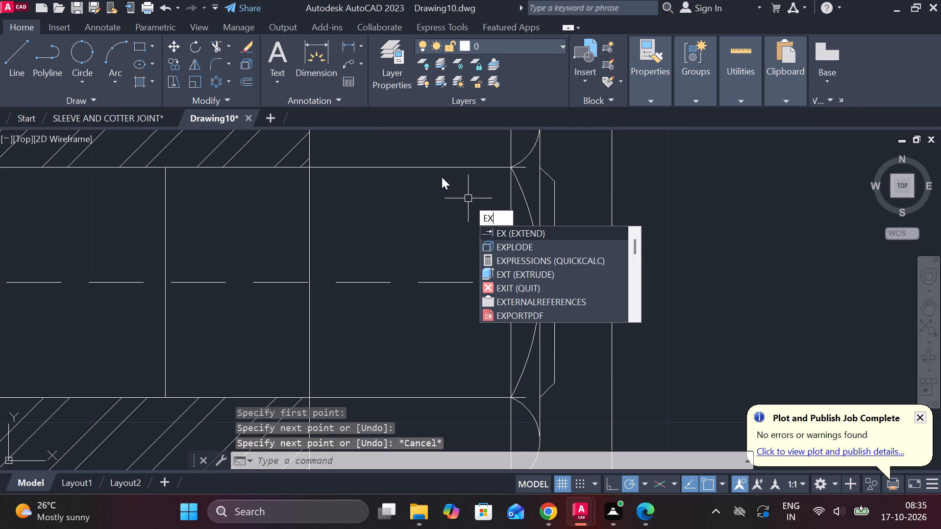
key("space")
left_click(473, 166)
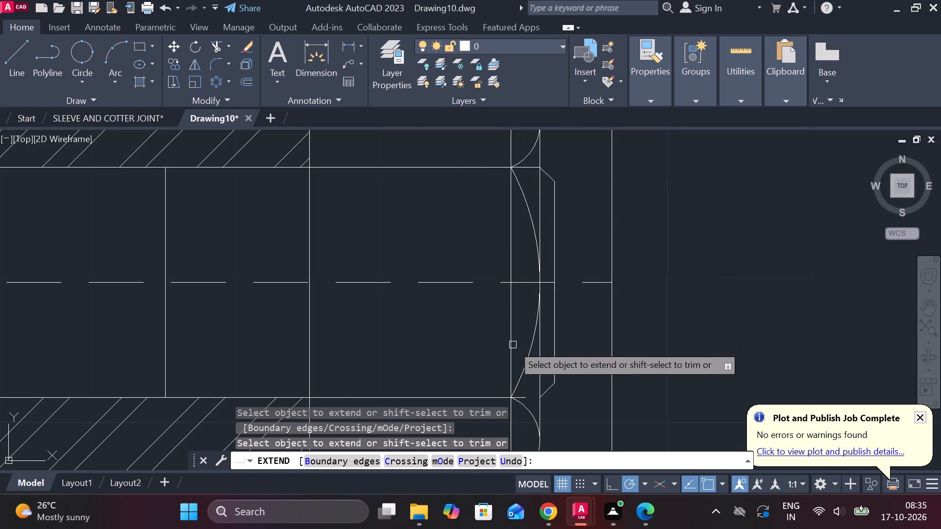
left_click(497, 397)
scroll(623, 296, "down", 3)
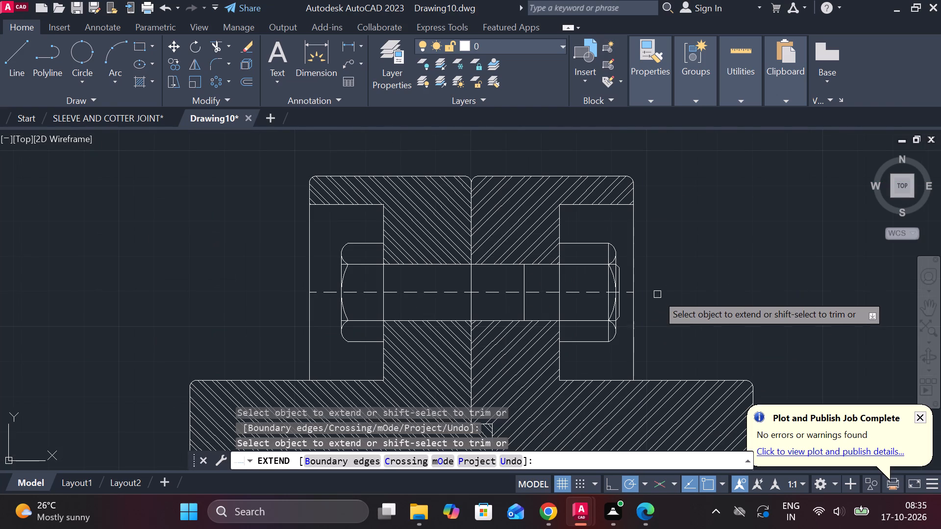
key("Escape")
Join the two collinear dashed segments of the upper bolt axis into a single line.
scroll(663, 294, "down", 1)
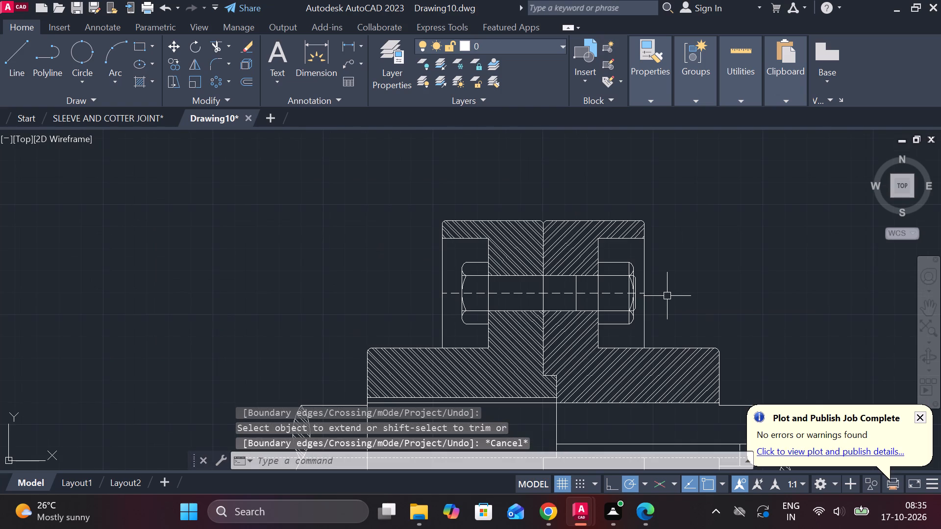
middle_click_drag(667, 296, 634, 251)
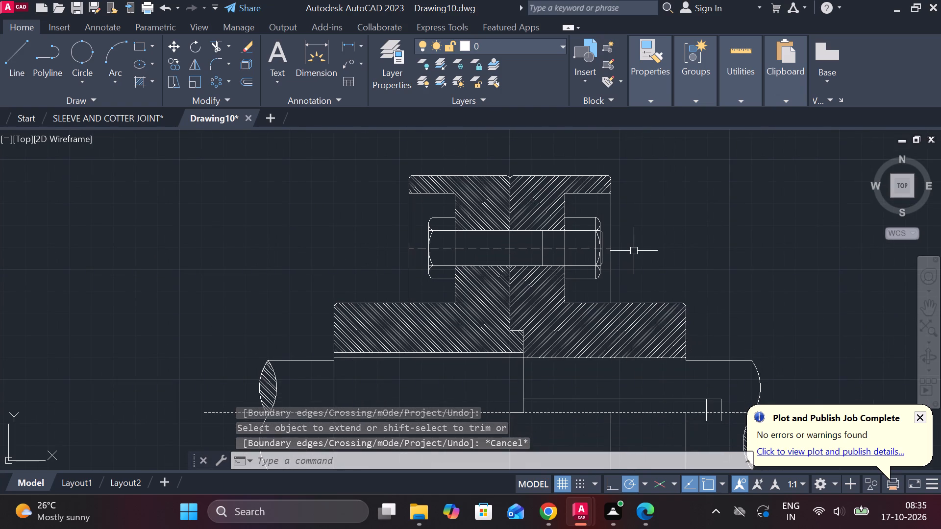
scroll(660, 259, "down", 2)
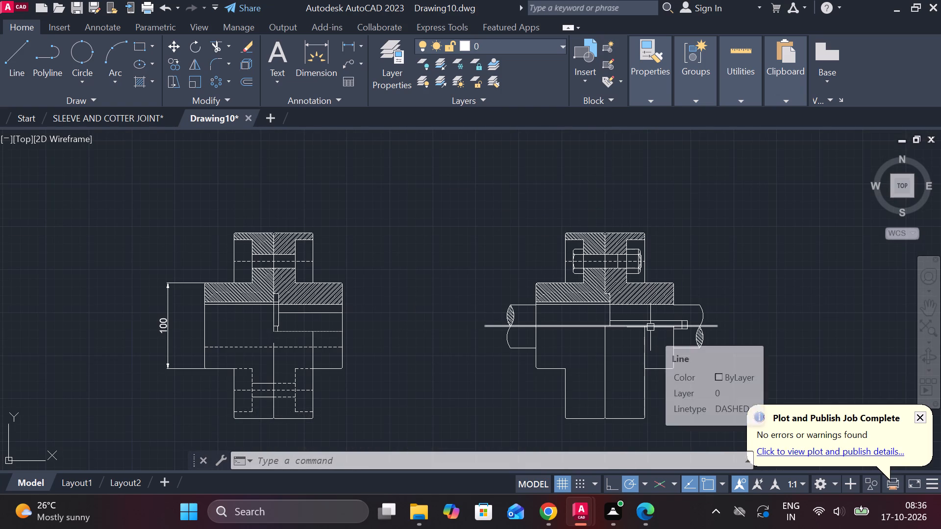
middle_click_drag(642, 314, 641, 248)
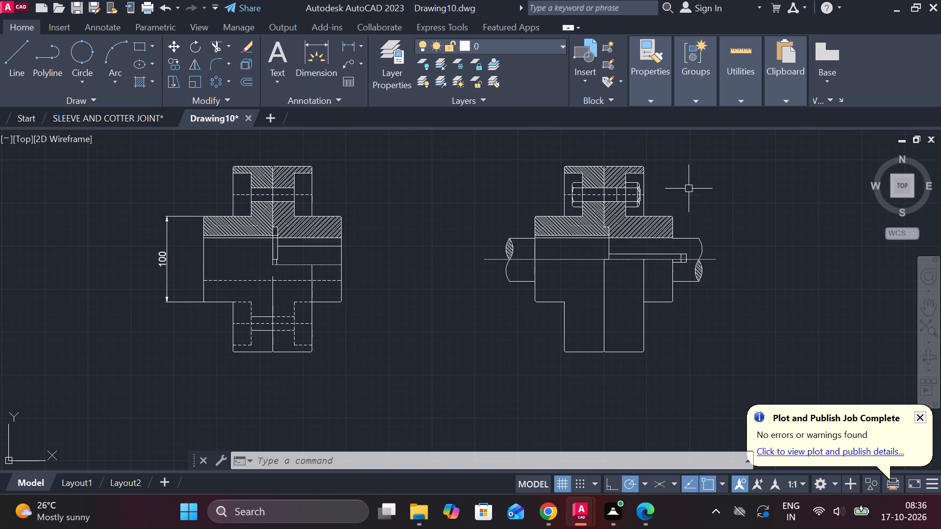
scroll(571, 191, "up", 2)
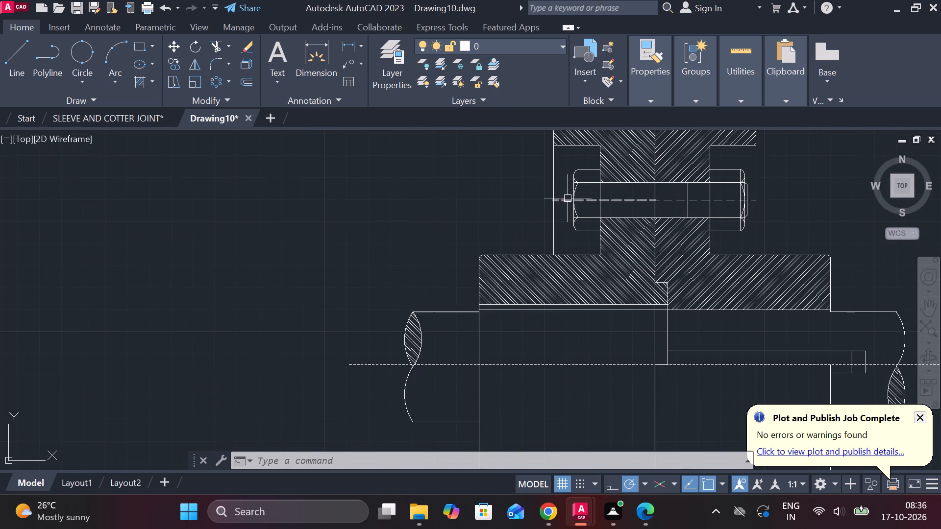
left_click(566, 199)
left_click(685, 201)
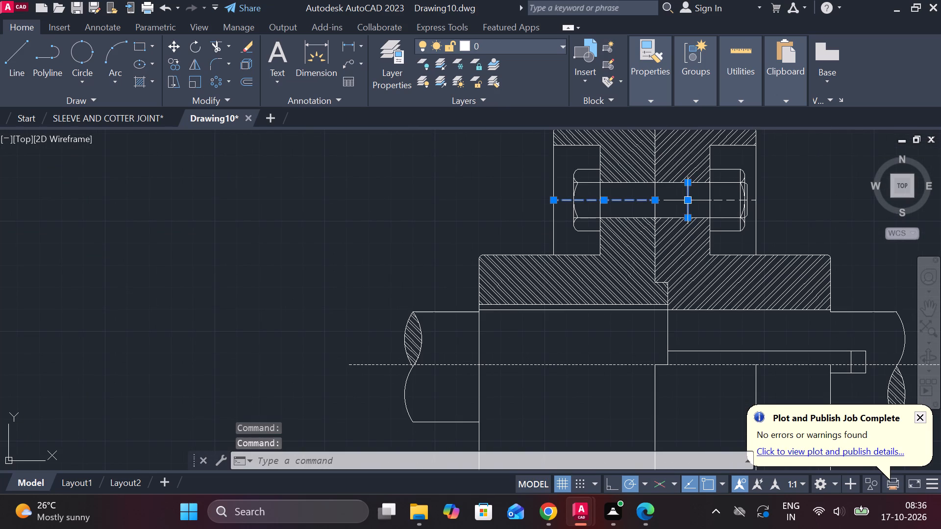
key("Escape")
scroll(679, 203, "up", 2)
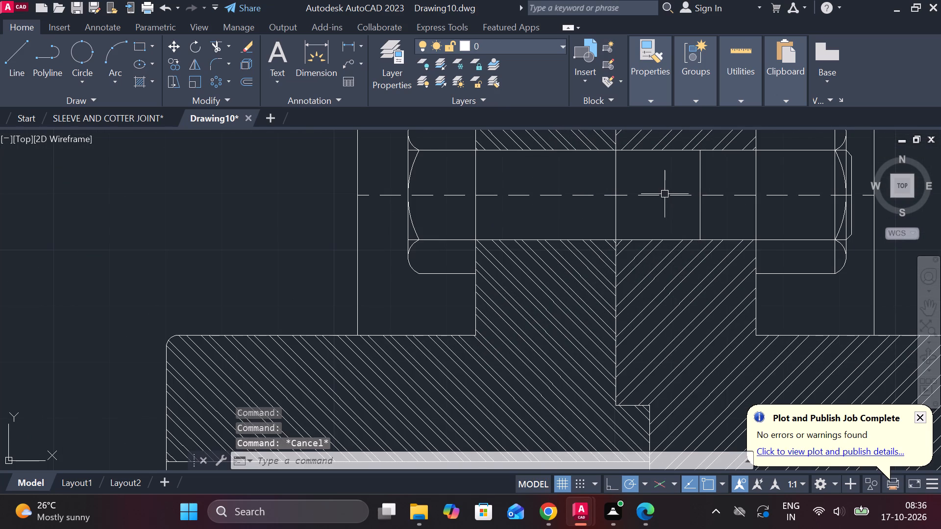
left_click(664, 194)
left_click(597, 196)
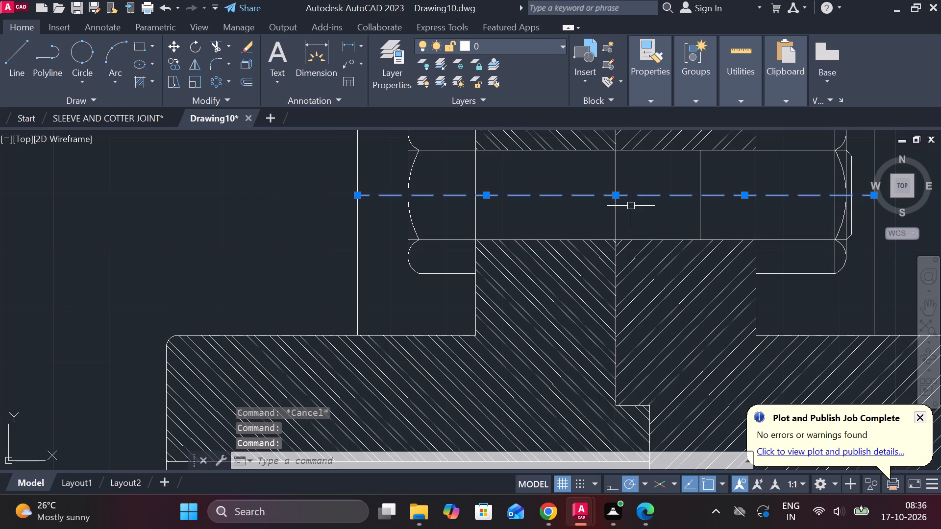
key("j")
key("Return")
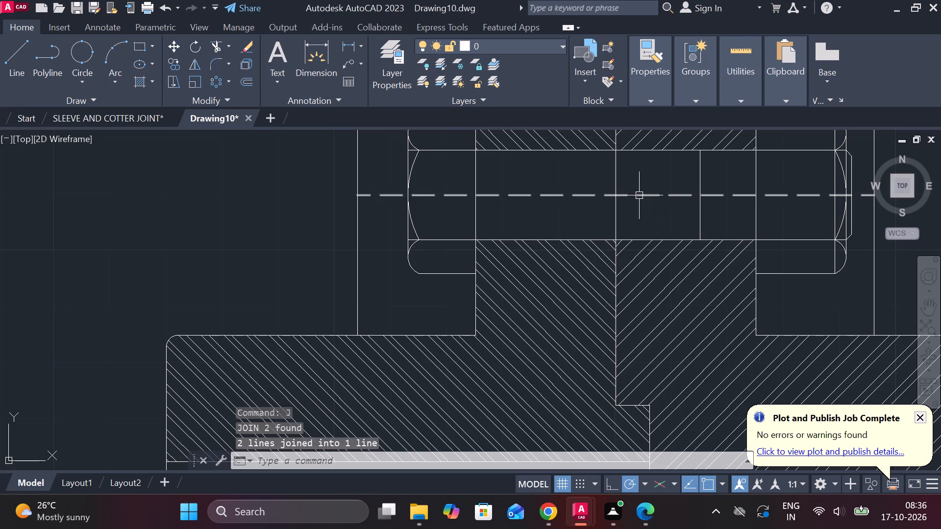
Mirror the joined bolt axis about the shaft centreline into the lower half of the assembly, keeping the original.
left_click(641, 194)
type("MI")
key("Return")
scroll(642, 194, "down", 3)
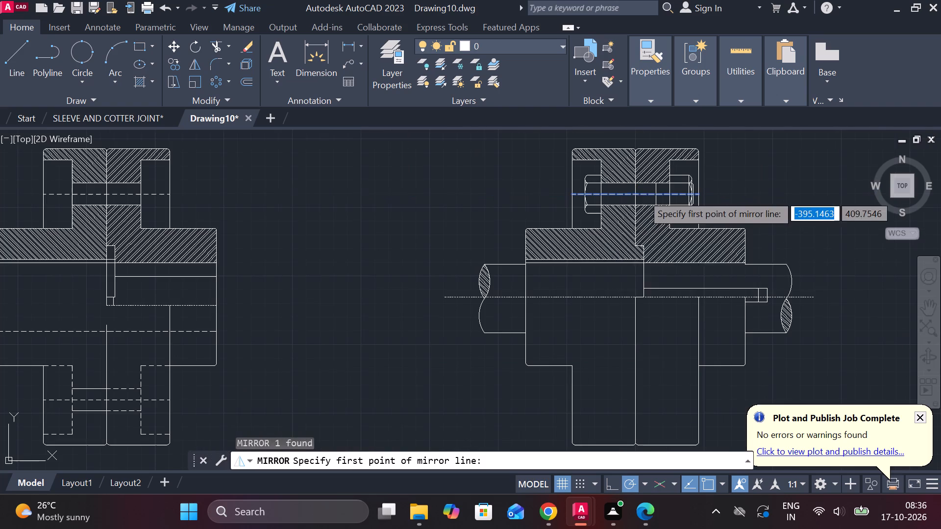
left_click(524, 294)
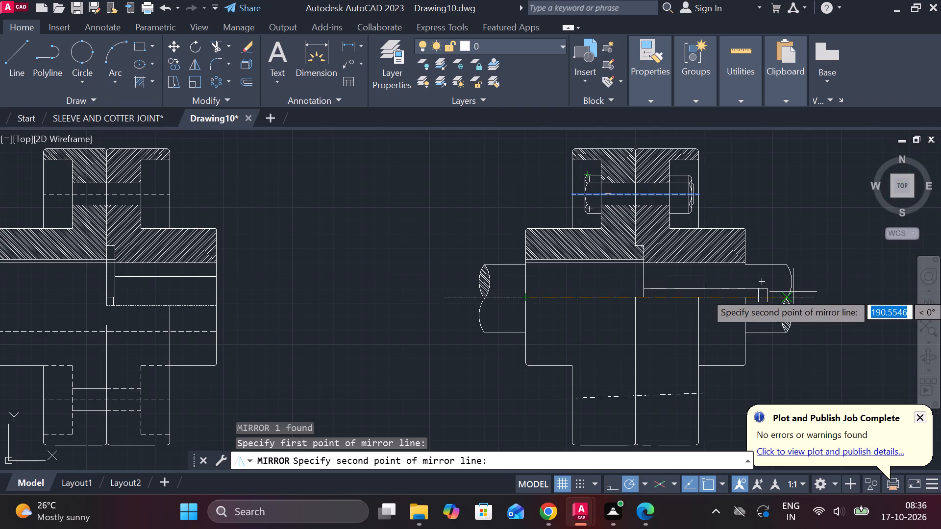
left_click(786, 293)
left_click_drag(805, 354, 786, 293)
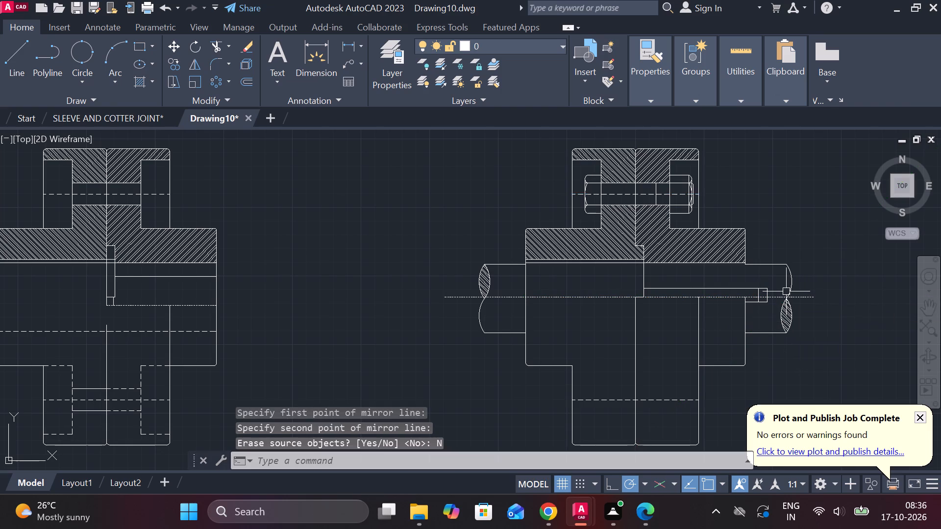
Lengthen the mirrored lower bolt axis at both ends so it runs well past the flange's outer faces.
middle_click_drag(786, 291, 693, 224)
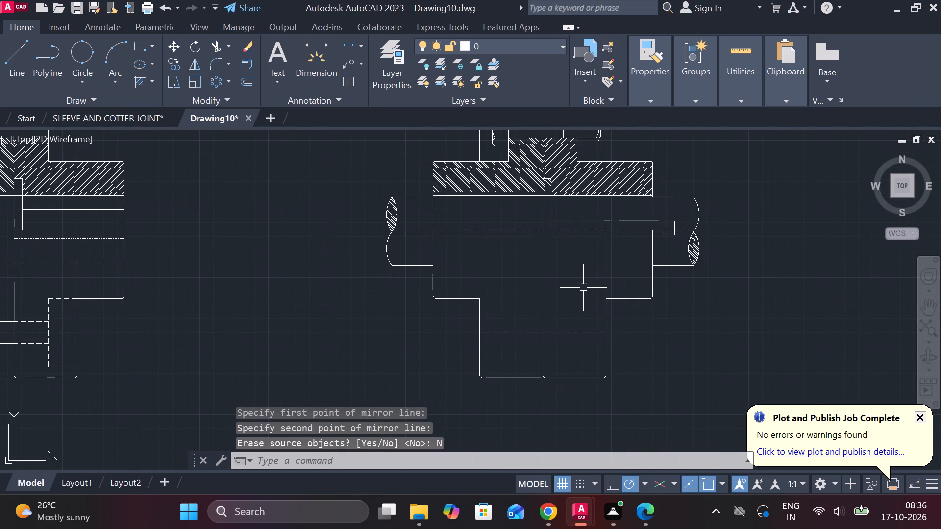
scroll(583, 286, "down", 1)
left_click(575, 312)
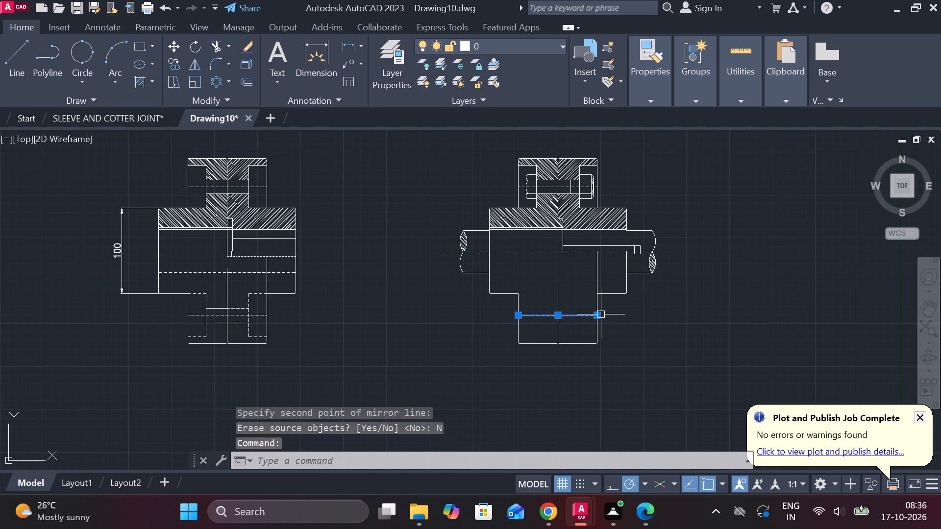
left_click(629, 345)
left_click(651, 338)
key("Escape")
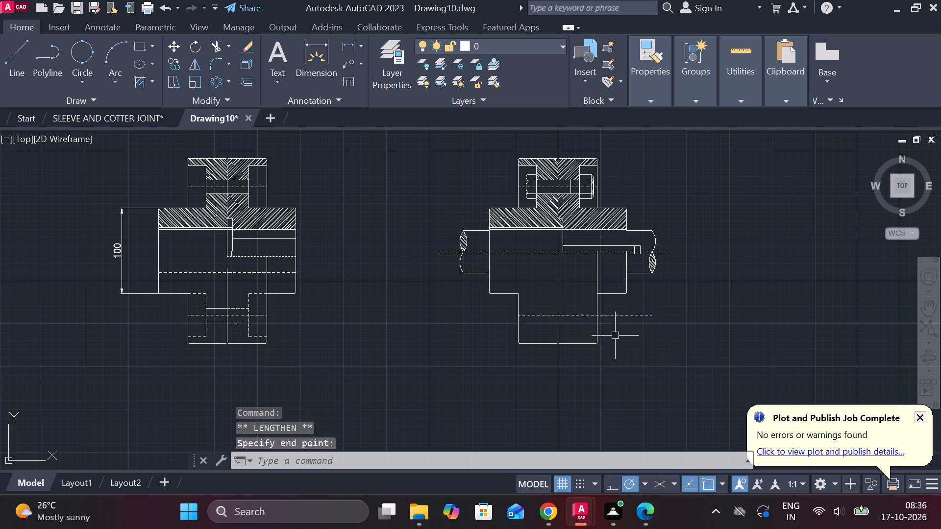
scroll(559, 315, "up", 1)
left_click(545, 315)
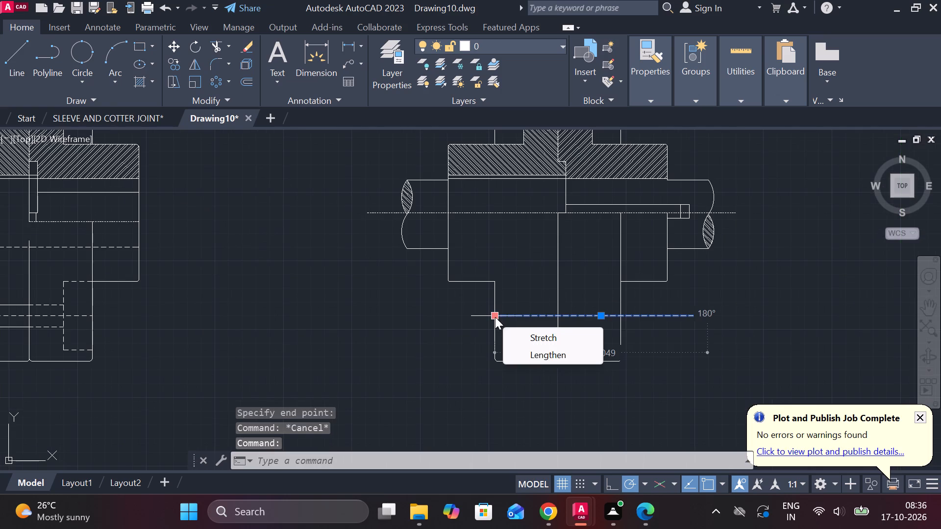
left_click(537, 351)
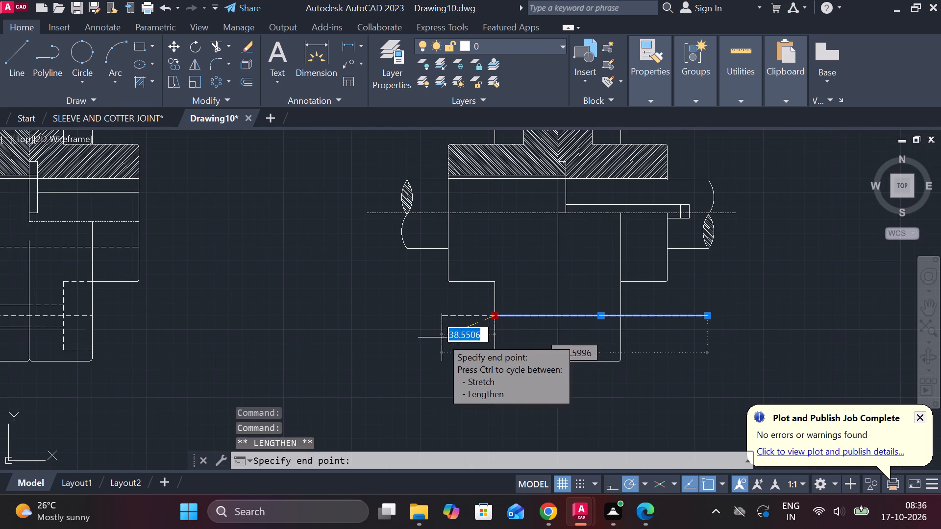
left_click(435, 335)
key("Escape")
Lengthen the upper bolt axis past both outer flange faces to about 143 units overall.
scroll(623, 326, "down", 1)
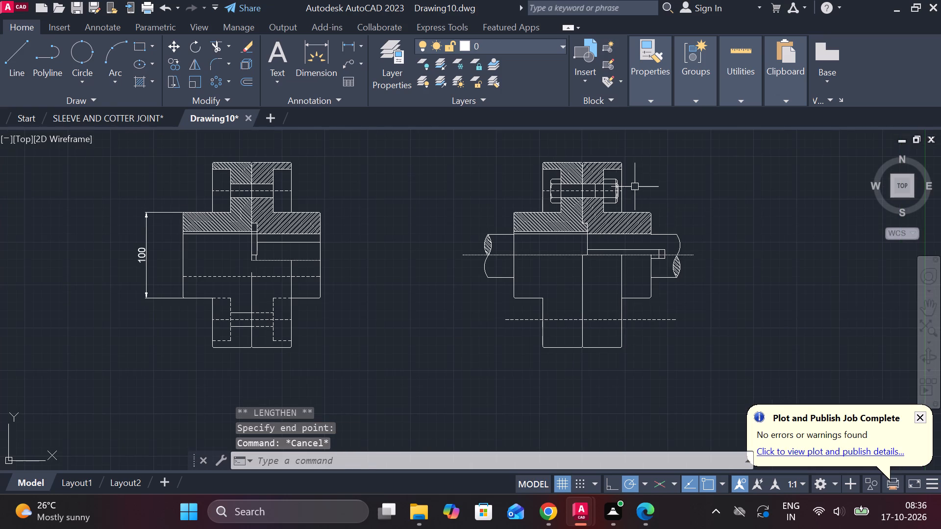
scroll(620, 182, "up", 2)
left_click(548, 203)
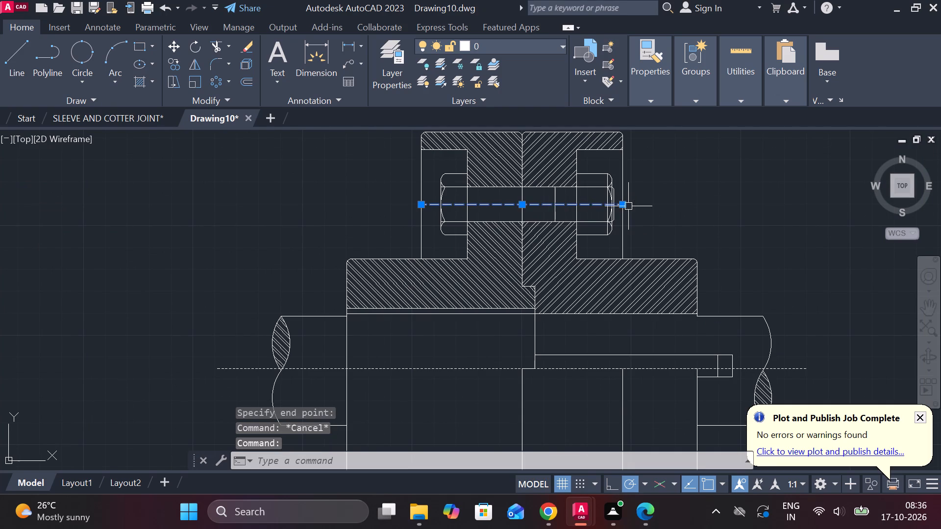
left_click(639, 242)
left_click(677, 236)
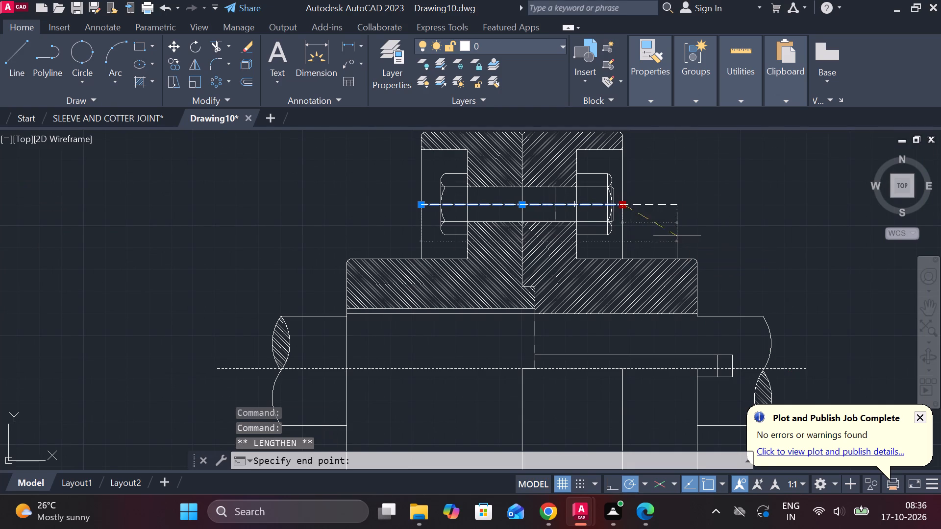
key("Escape")
left_click(478, 203)
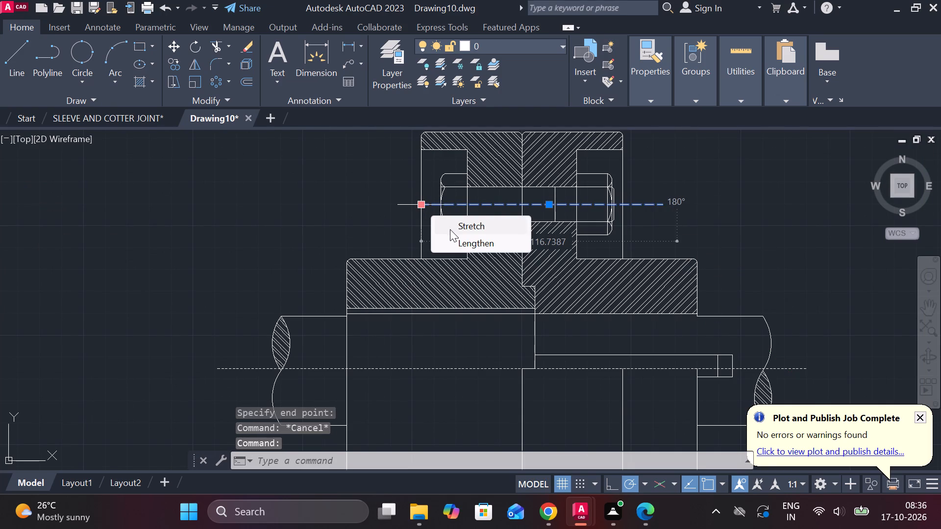
left_click(451, 240)
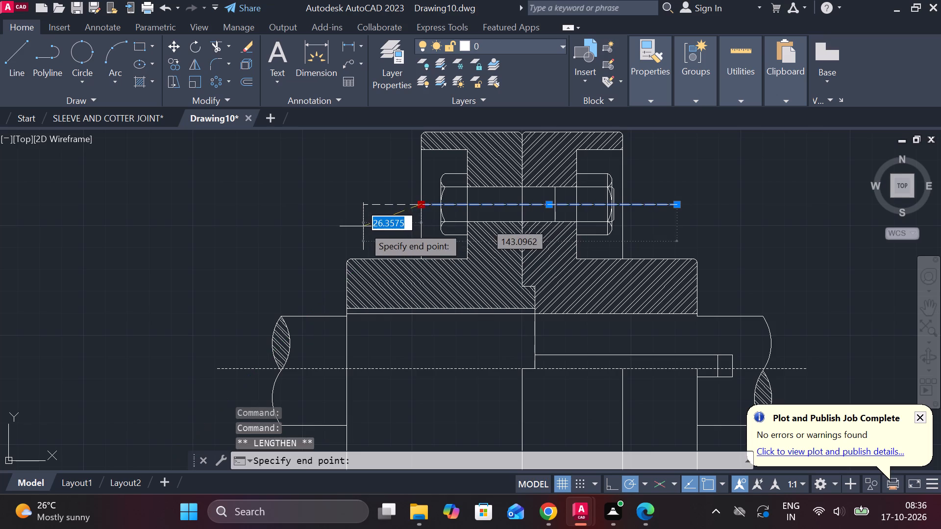
left_click(363, 226)
key("Escape")
Copy the "FLANGE 1 (CI)" label and place the copy beneath the half-sectional assembly with the bolt and nut.
scroll(554, 225, "down", 2)
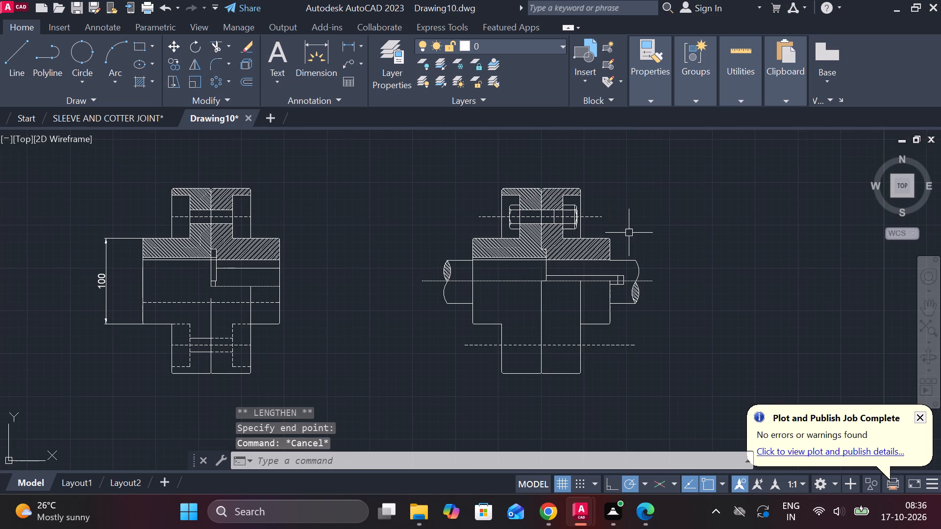
scroll(630, 232, "down", 1)
middle_click_drag(630, 232, 285, 71)
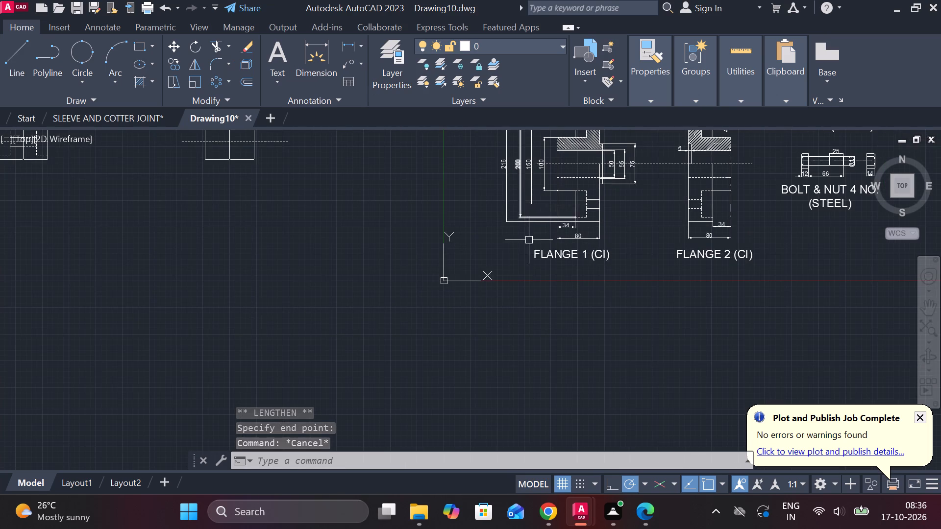
scroll(577, 296, "down", 1)
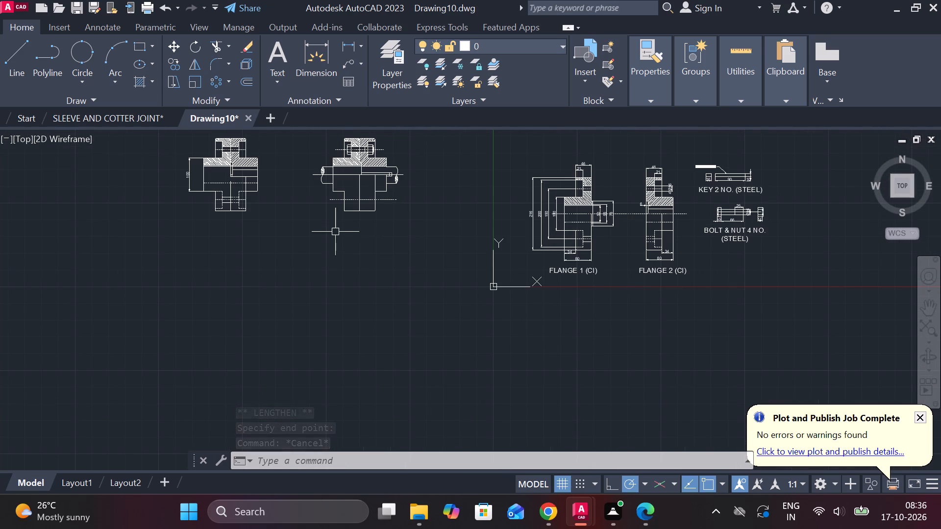
middle_click_drag(335, 232, 363, 277)
scroll(364, 244, "up", 1)
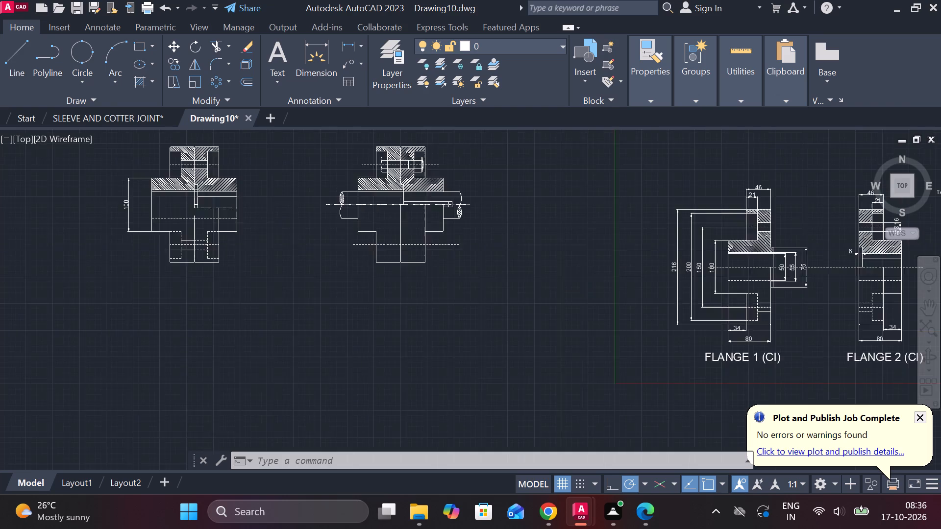
scroll(364, 244, "up", 1)
middle_click_drag(491, 331, 325, 218)
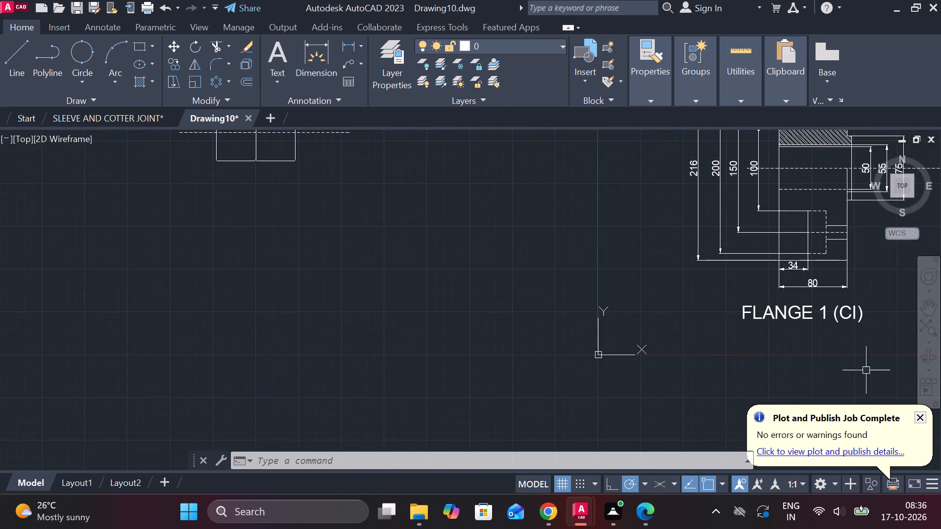
left_click(819, 311)
key("ctrl+c")
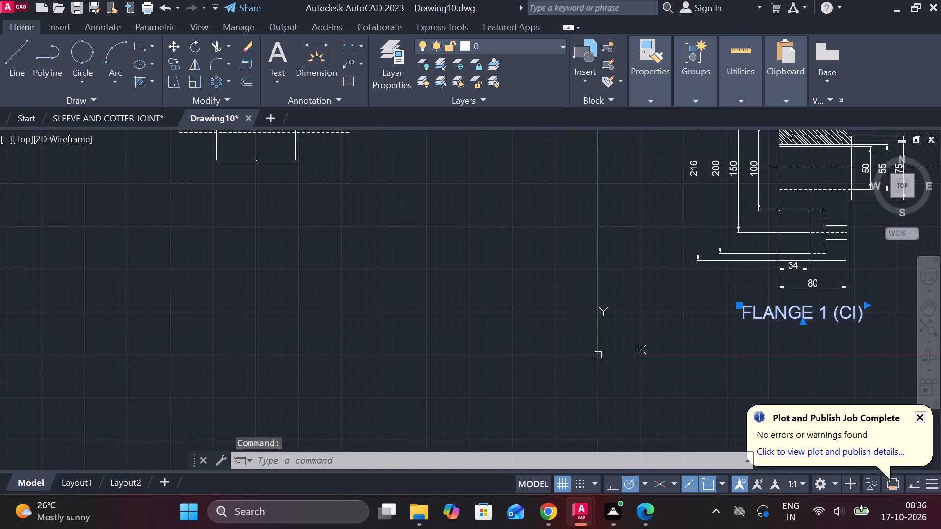
key("ctrl+v")
middle_click_drag(311, 210, 493, 359)
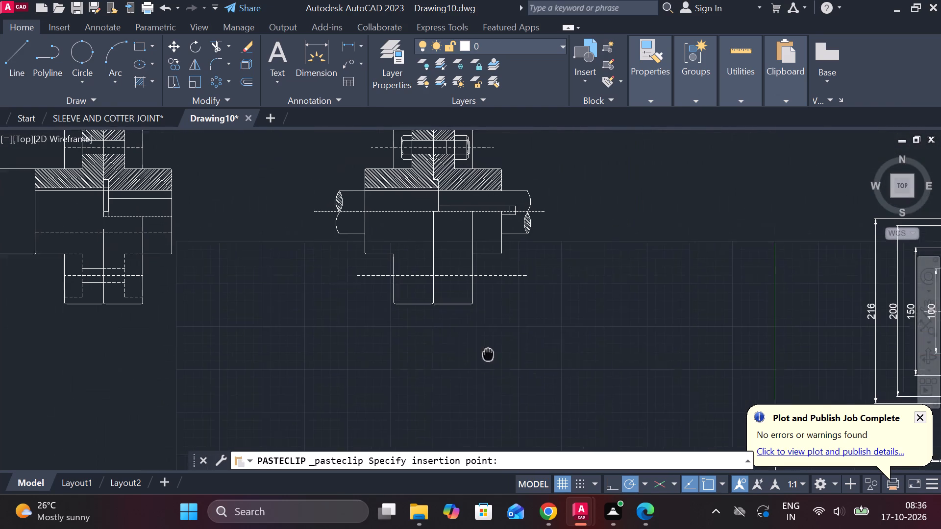
left_click(378, 346)
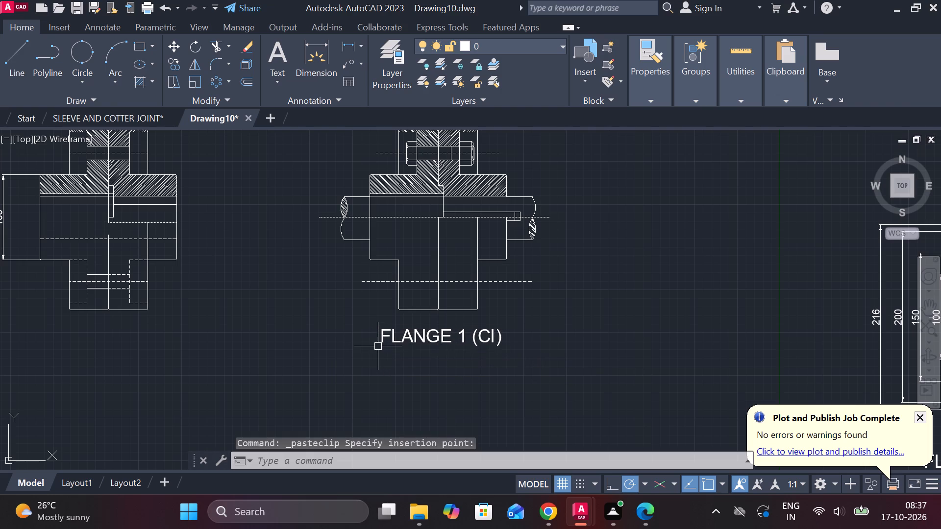
Replace the text of the copied label beneath the half-sectional assembly with "TOP HALF SECTIONAL FRONT VIEW".
double_click(412, 339)
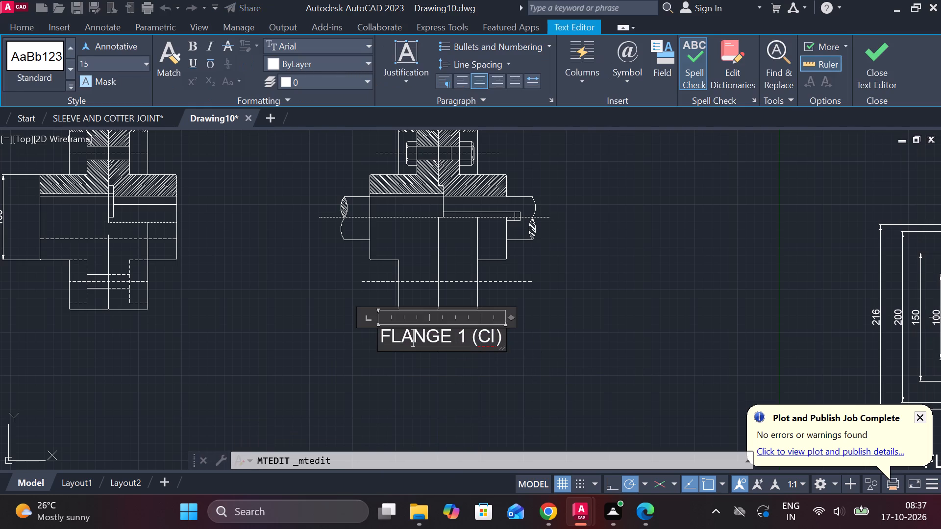
scroll(499, 337, "up", 2)
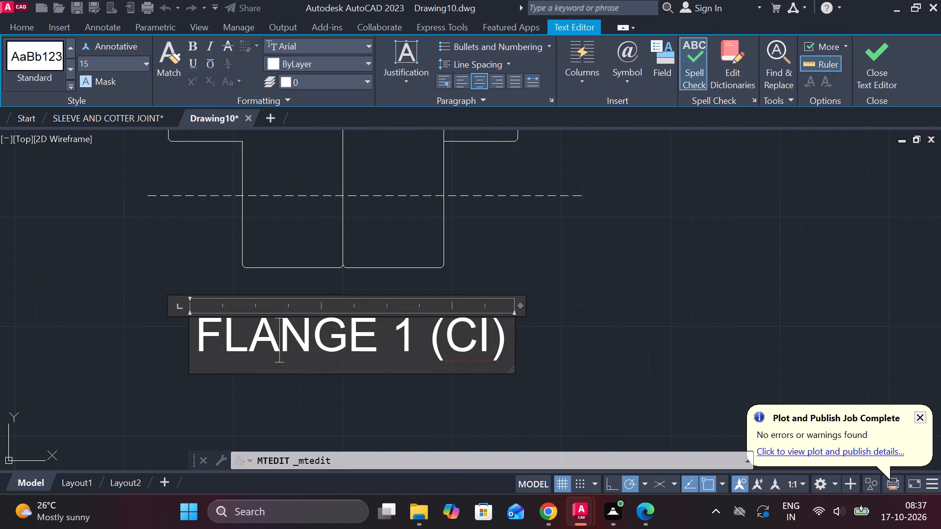
left_click(507, 336)
key("BackSpace")
key("BackSpace")
key("BackSpace")
key("BackSpace")
key("BackSpace")
key("BackSpace")
key("BackSpace")
key("BackSpace")
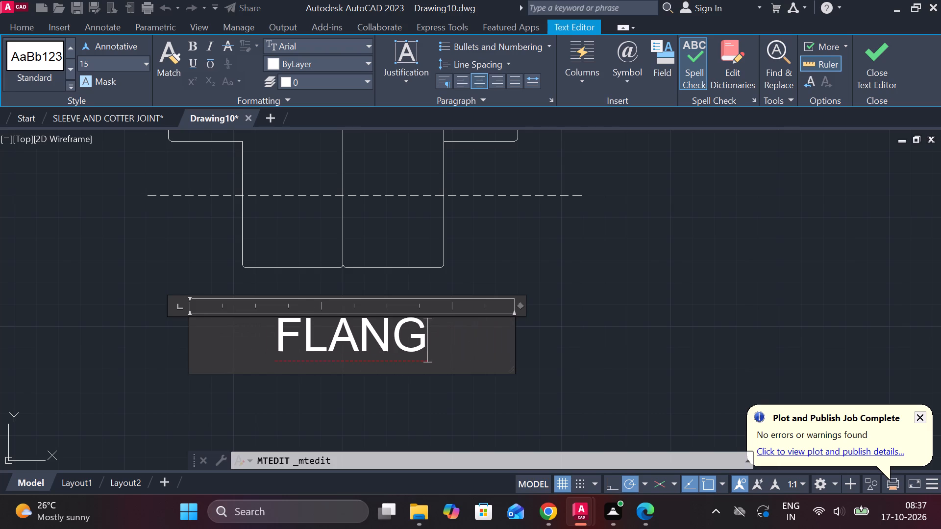
key("BackSpace")
key("BackSpace")
key("BackSpace")
key("BackSpace")
key("BackSpace")
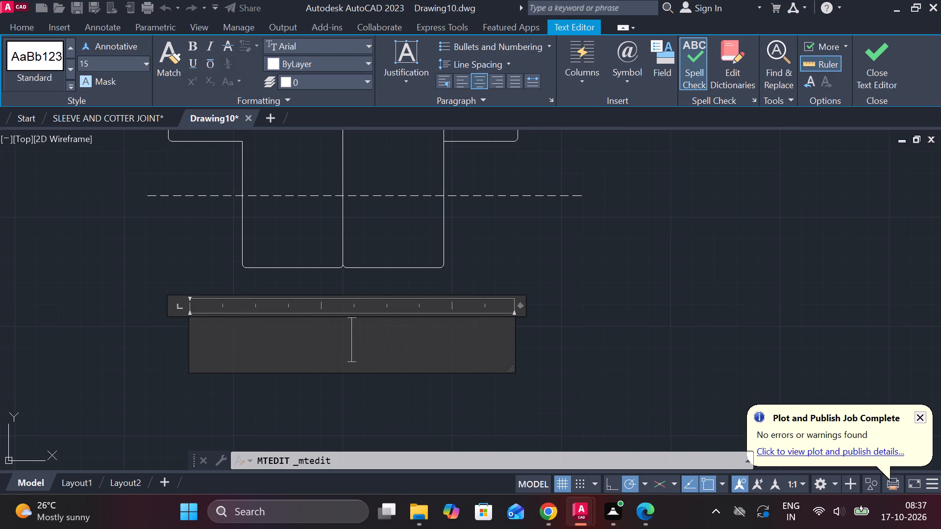
type("TOP")
key("space")
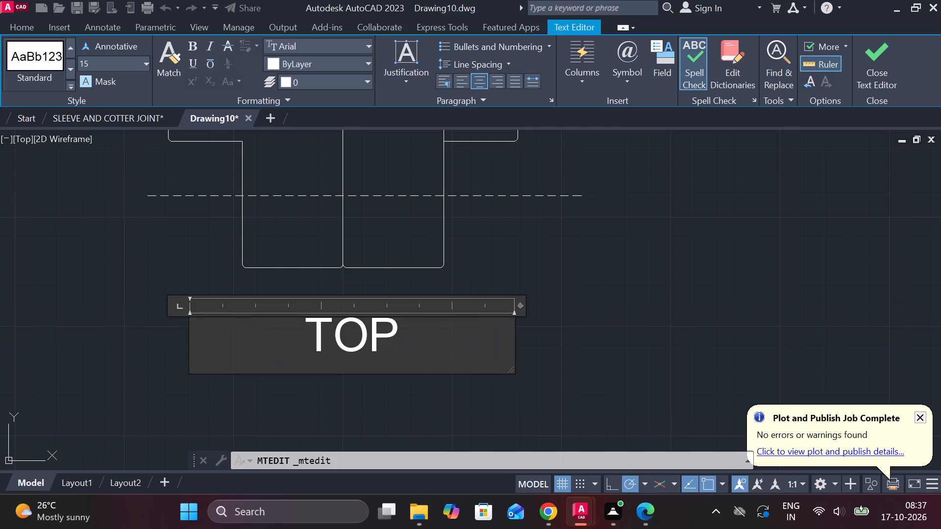
type("HALF")
key("space")
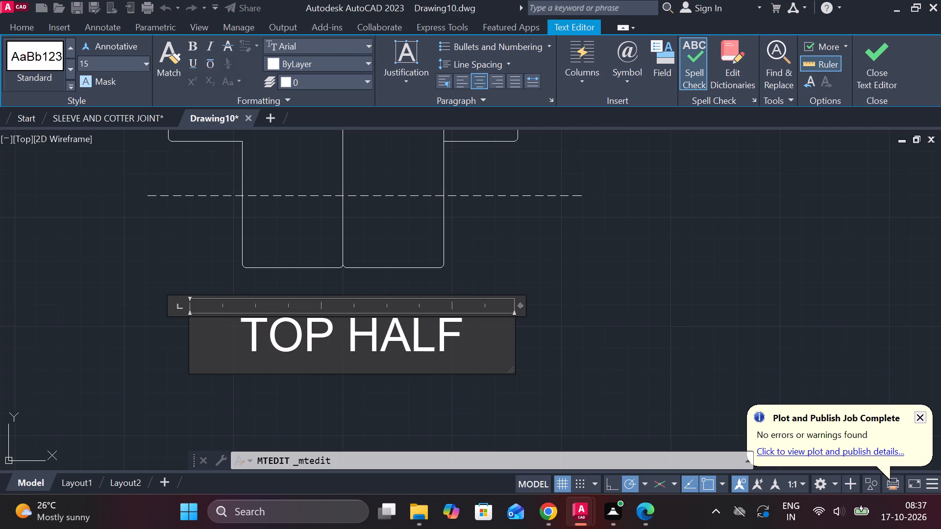
type("SECT")
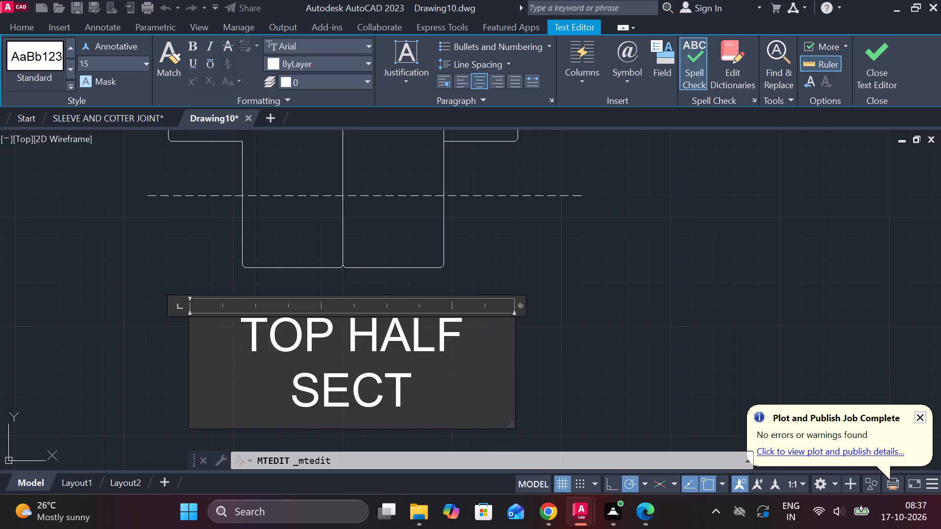
key("i")
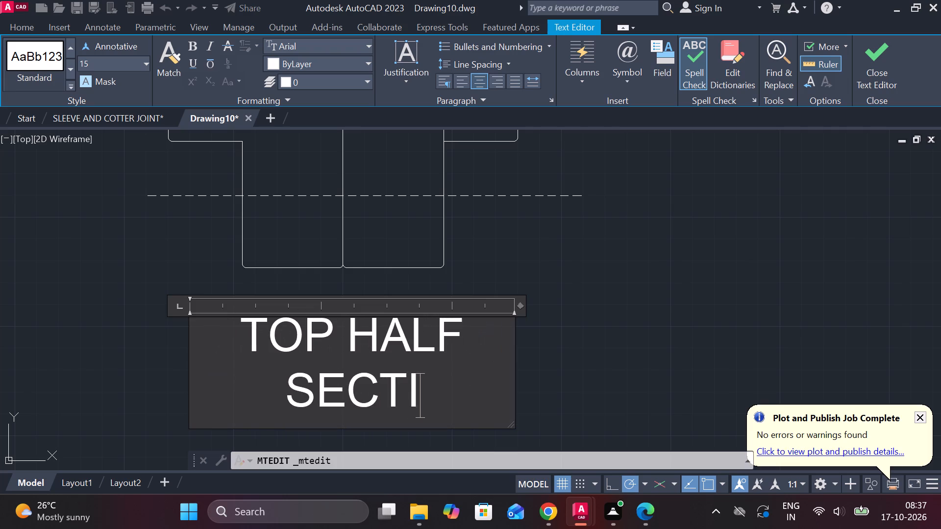
type("ON")
type("AL")
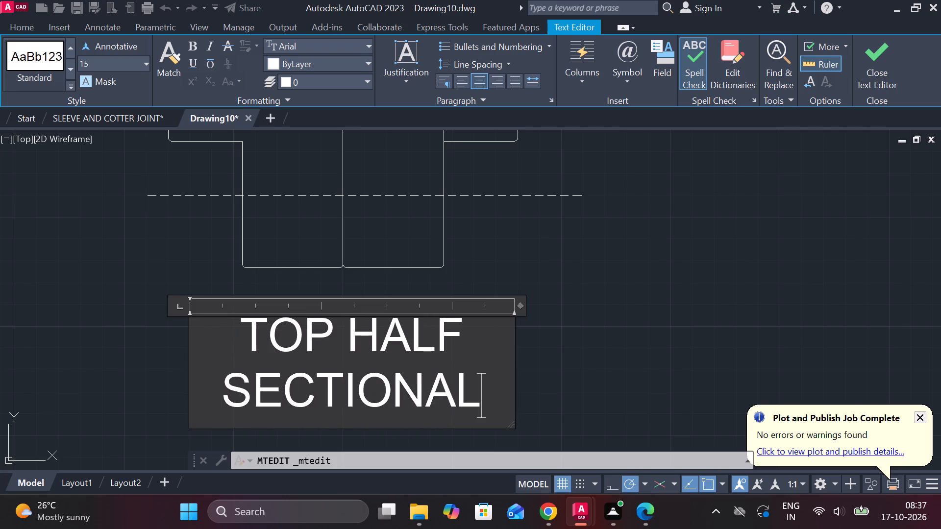
key("space")
type("FRONT VIEW")
scroll(507, 336, "down", 2)
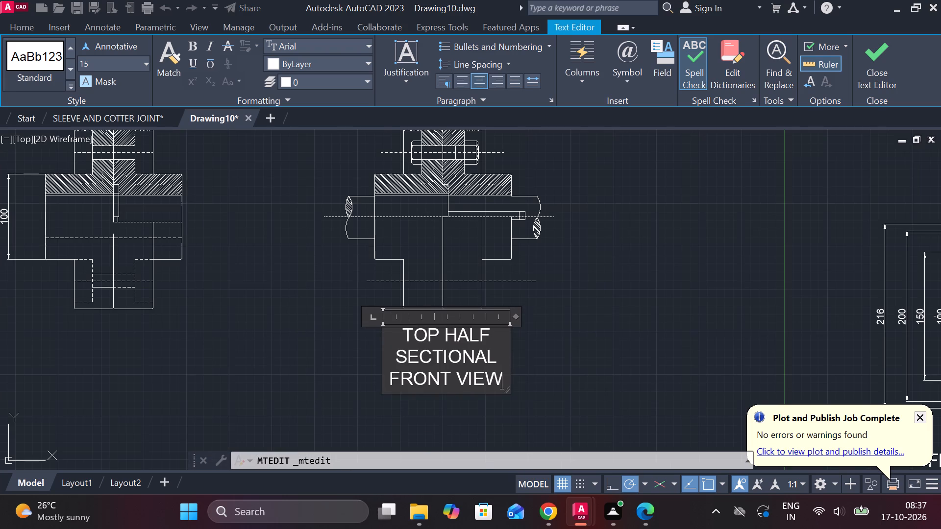
Widen the label's text frame so "TOP HALF SECTIONAL FRONT VIEW" wraps onto two lines.
left_click(510, 350)
left_click_drag(529, 350, 575, 347)
scroll(511, 364, "down", 2)
double_click(500, 364)
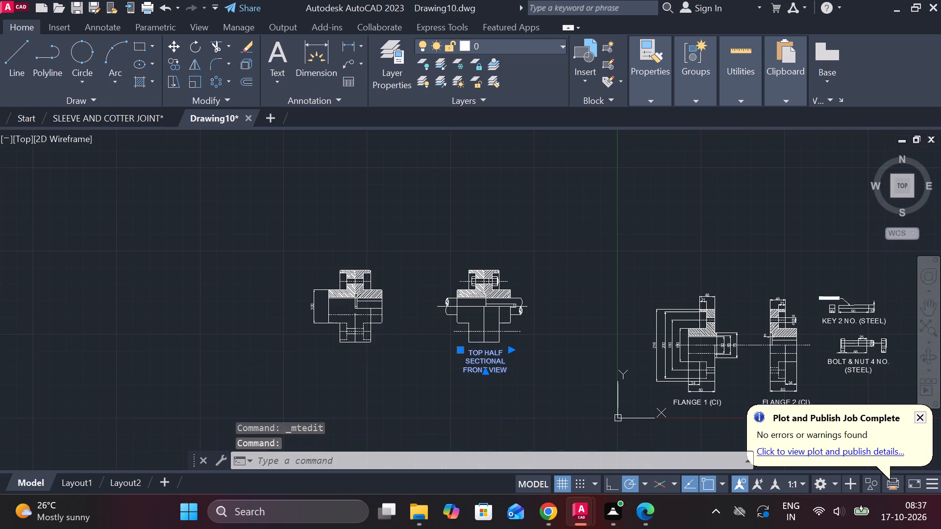
scroll(500, 364, "up", 3)
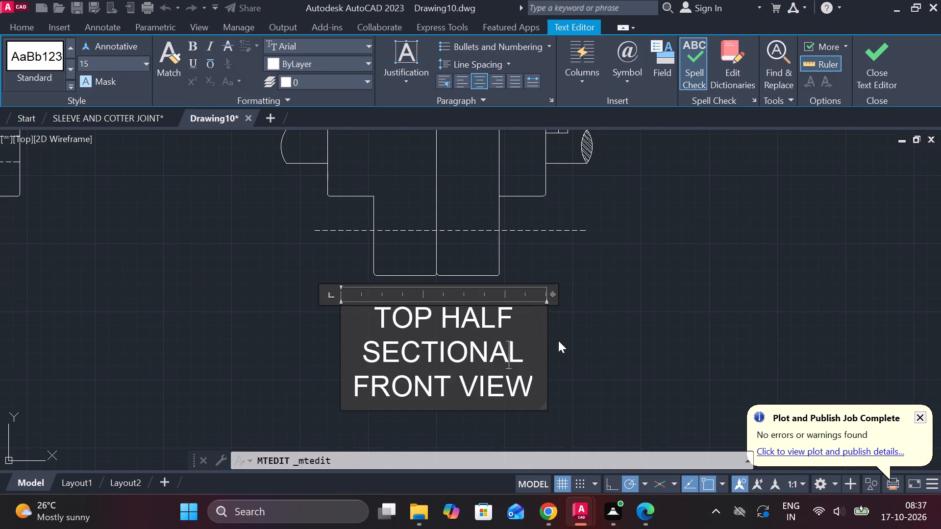
left_click_drag(546, 343, 720, 301)
left_click(858, 54)
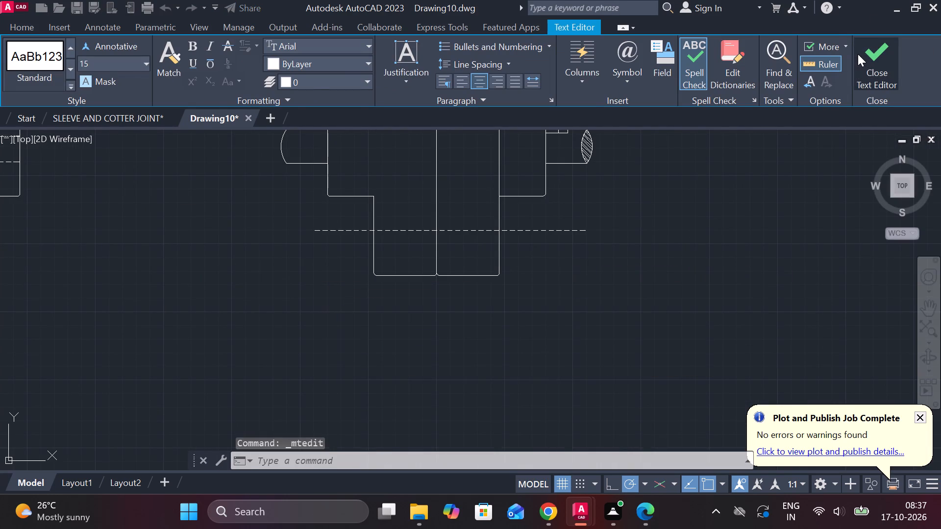
Shift the two-line view label to the left so it sits centred beneath the half-sectional assembly.
left_click(585, 309)
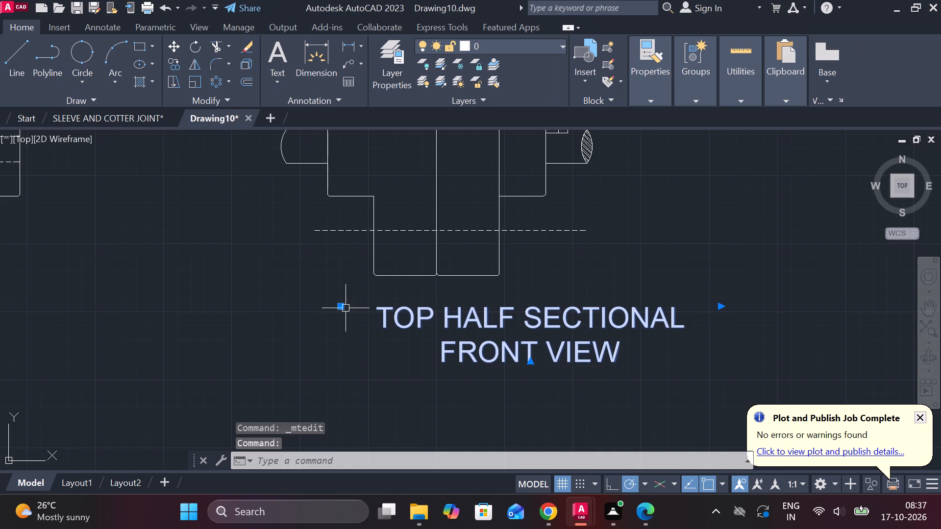
left_click(338, 308)
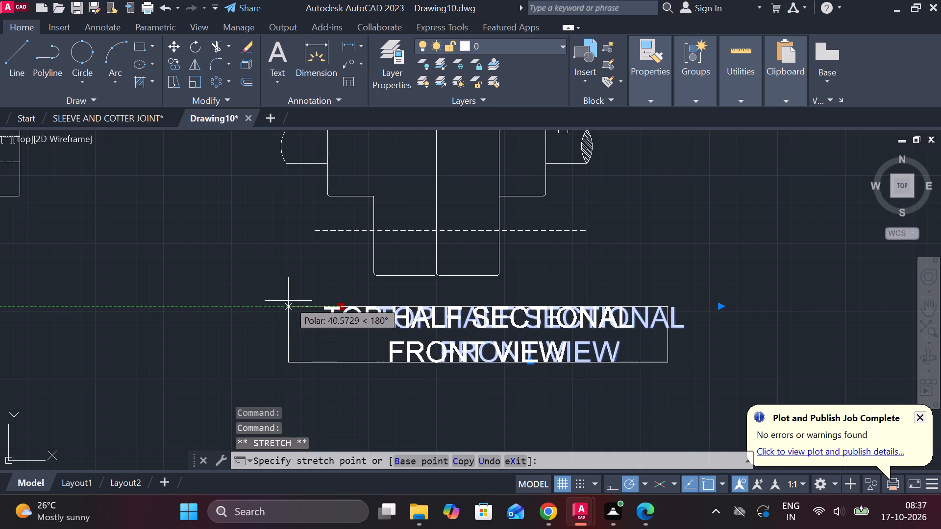
left_click(274, 293)
scroll(297, 292, "down", 2)
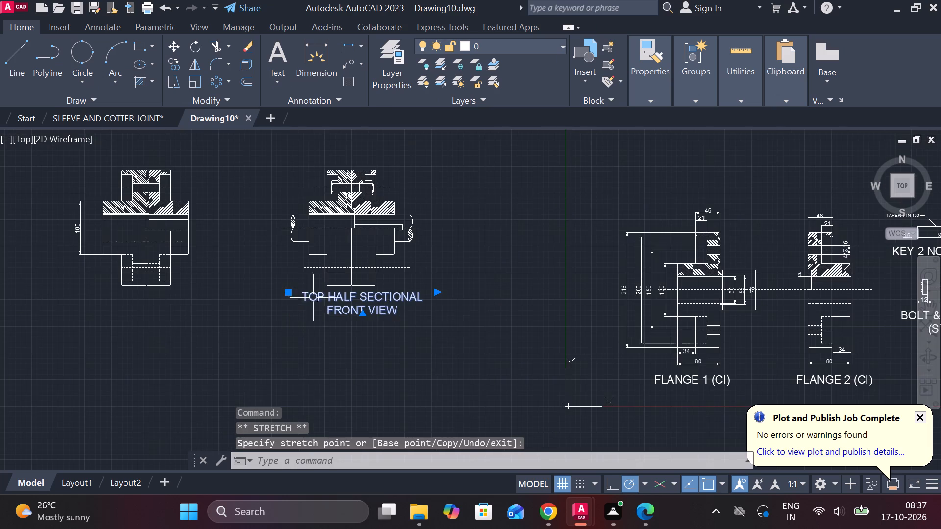
key("Escape")
Move the half-sectional assembly with its label about 380 units down and slightly left, into the free space below the copy kept aside.
scroll(486, 302, "down", 1)
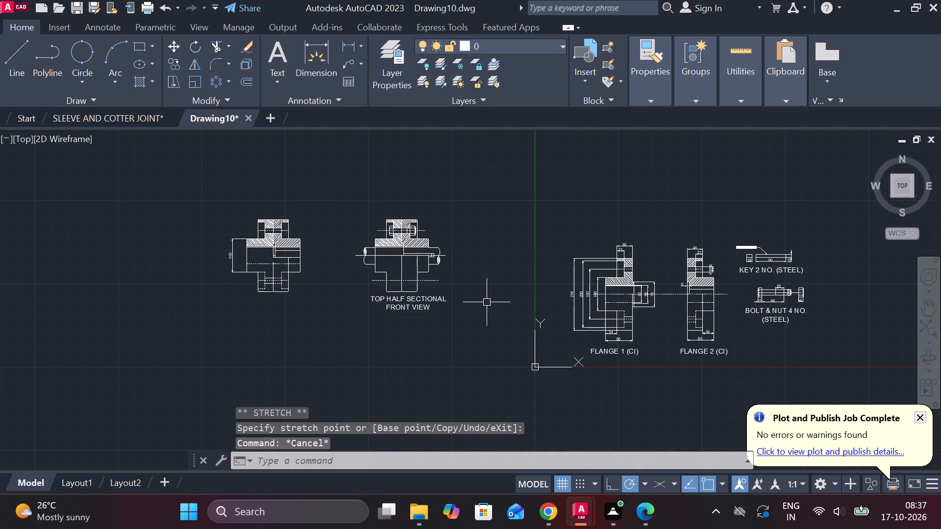
middle_click_drag(504, 303, 527, 307)
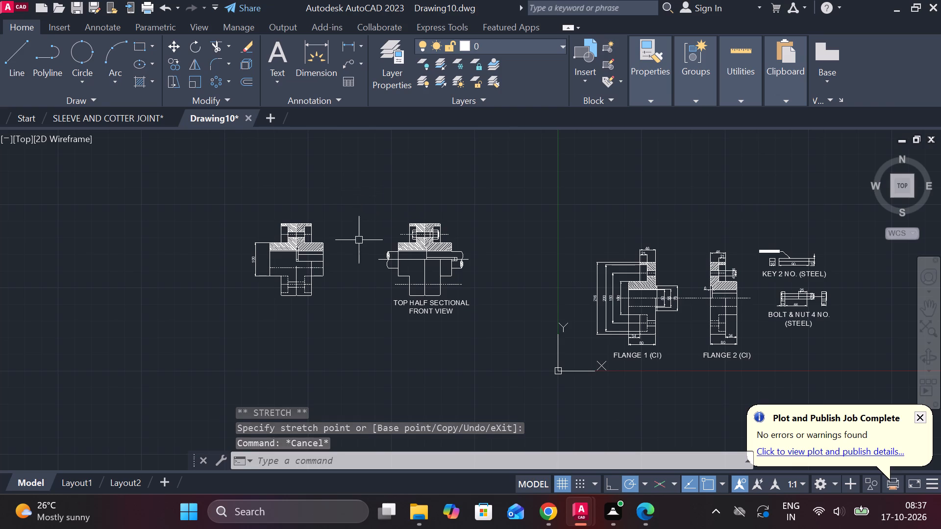
left_click(344, 200)
left_click(486, 341)
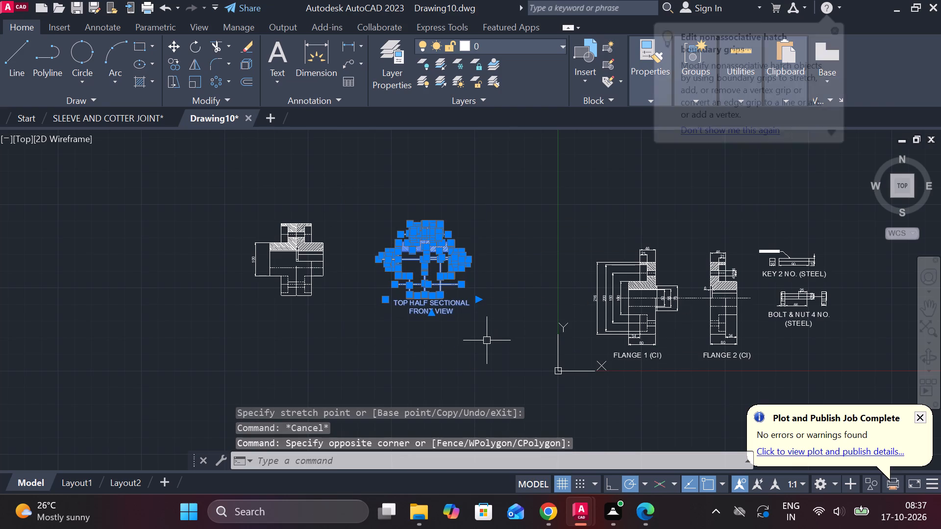
key("m")
key("Return")
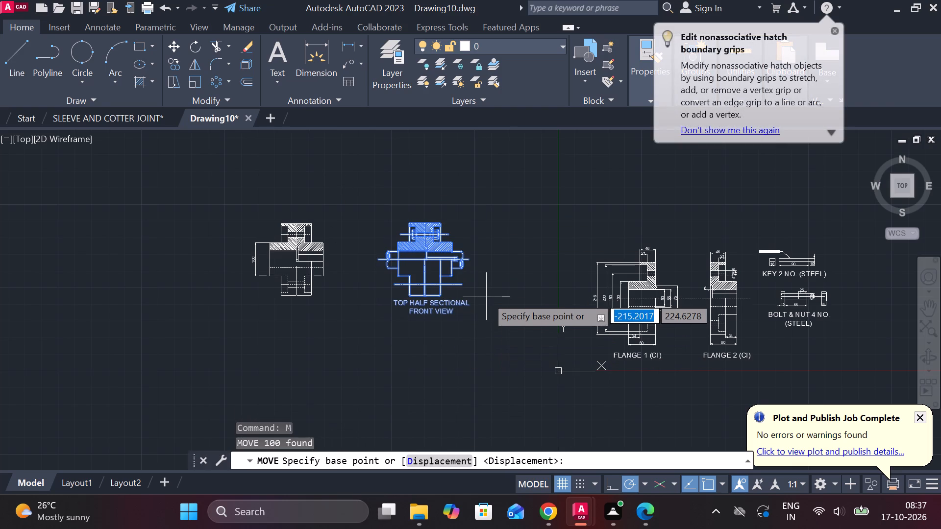
left_click(486, 296)
middle_click_drag(475, 368, 568, 303)
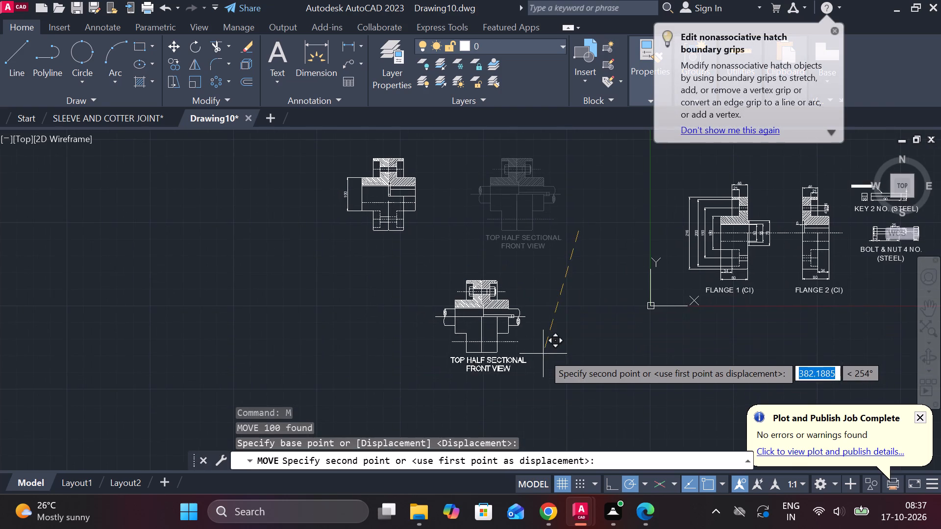
left_click(543, 350)
key("Escape")
Lengthen the shaft centreline of the moved front view to the left by about 270 units.
scroll(461, 293, "up", 3)
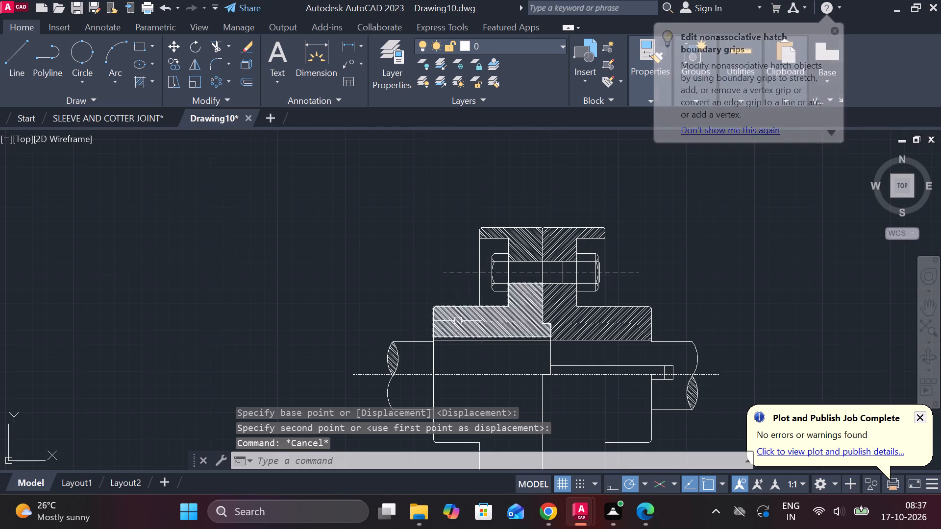
left_click(363, 377)
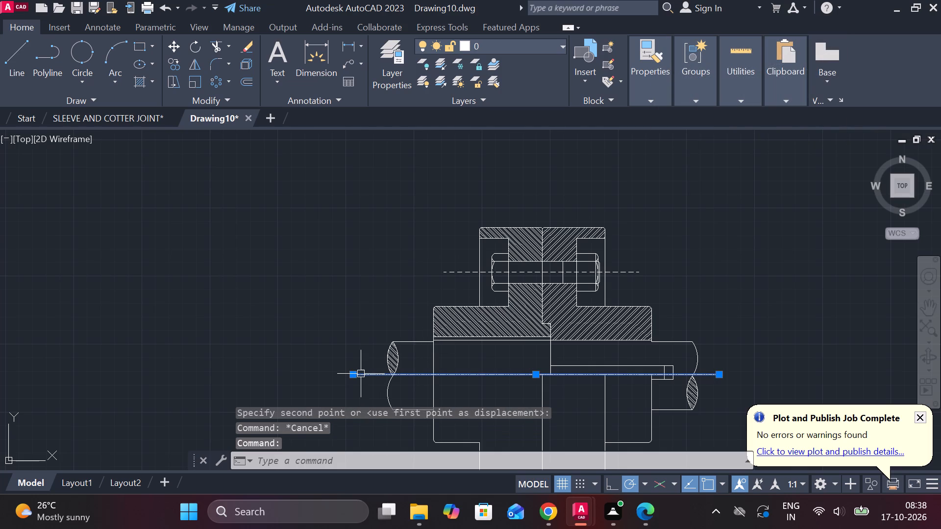
scroll(348, 374, "down", 2)
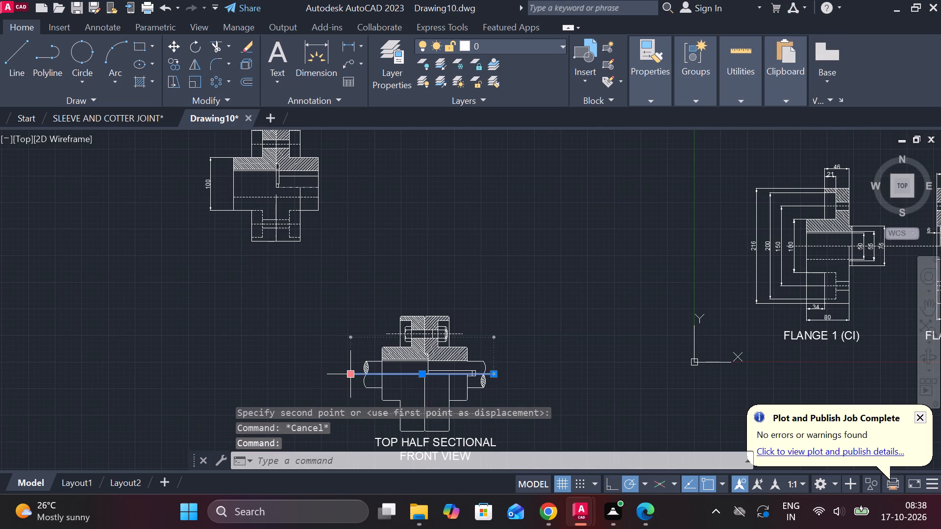
middle_click_drag(352, 375, 561, 261)
middle_click_drag(482, 278, 847, 201)
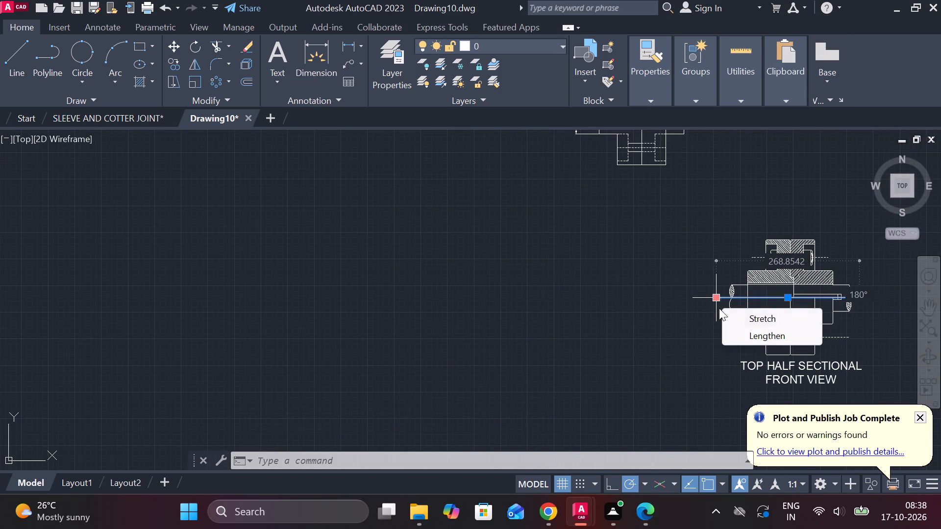
left_click(744, 338)
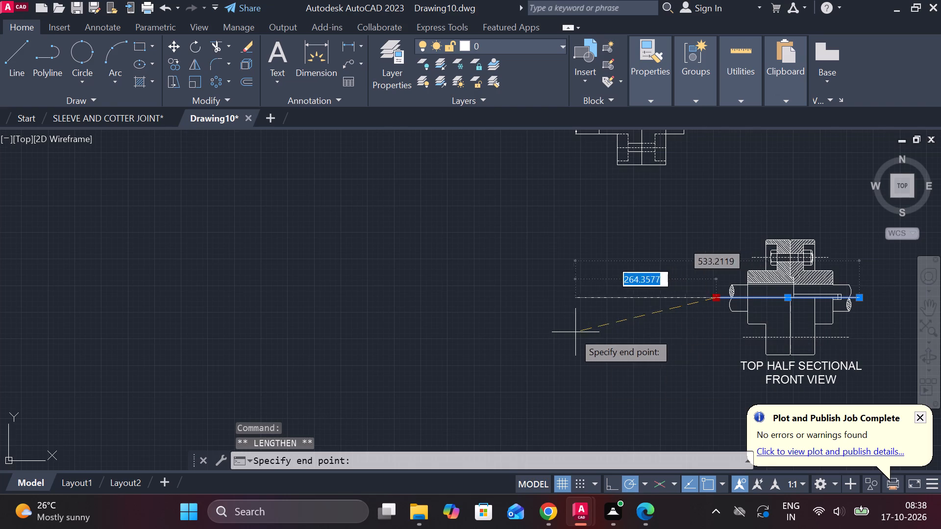
left_click(572, 332)
key("Escape")
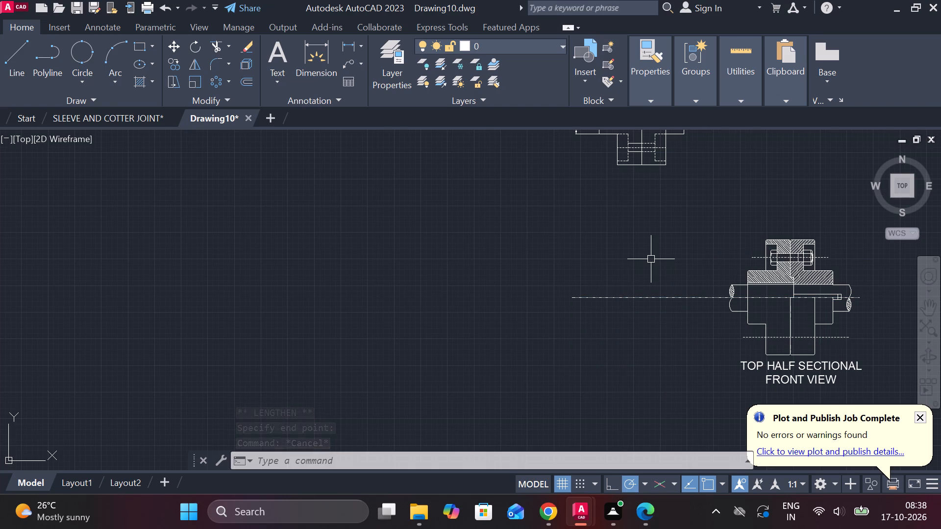
Check the flange's outer diameter in the front view with a trial linear dimension across its top and bottom edges.
scroll(617, 262, "up", 2)
middle_click_drag(595, 262, 389, 210)
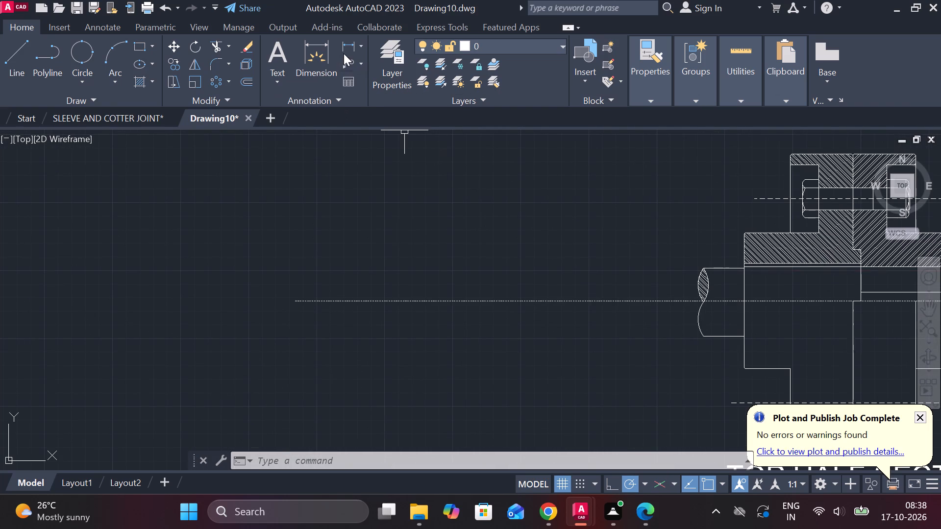
left_click(344, 49)
middle_click_drag(494, 189, 288, 162)
scroll(468, 227, "down", 1)
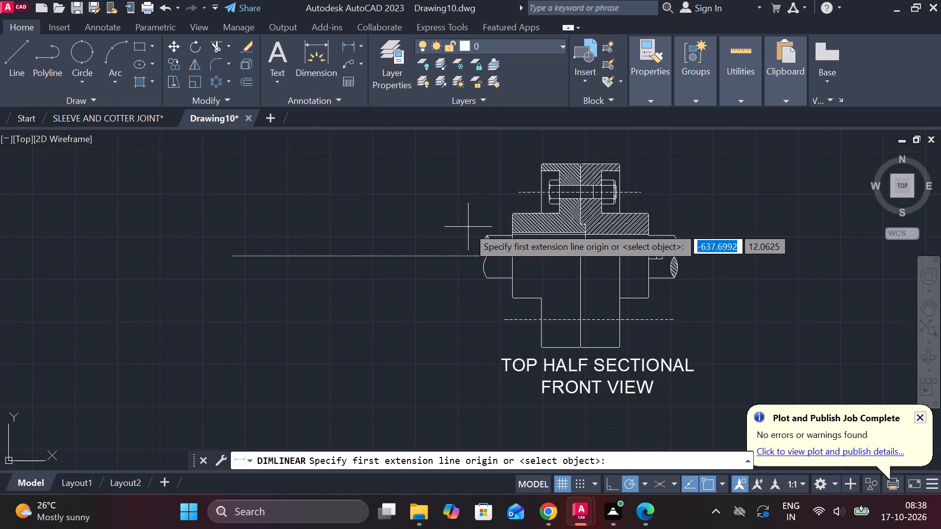
left_click(561, 166)
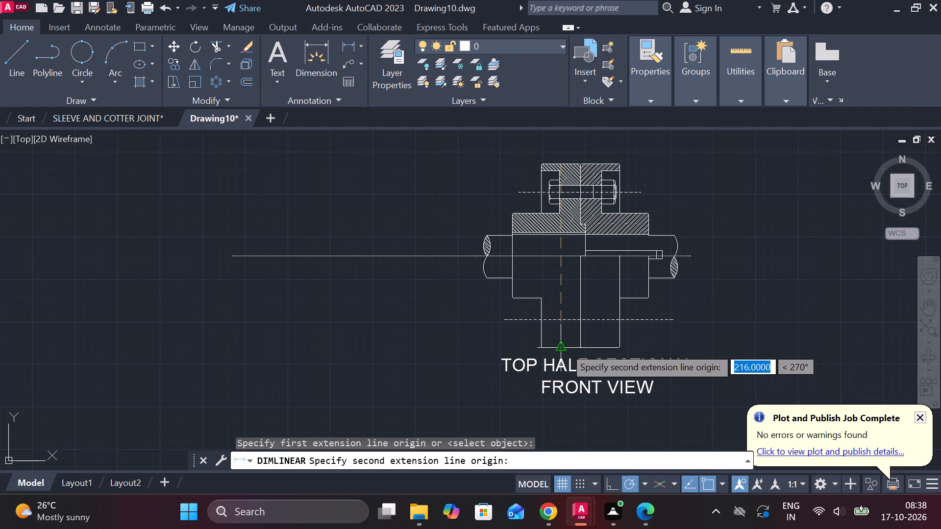
key("Escape")
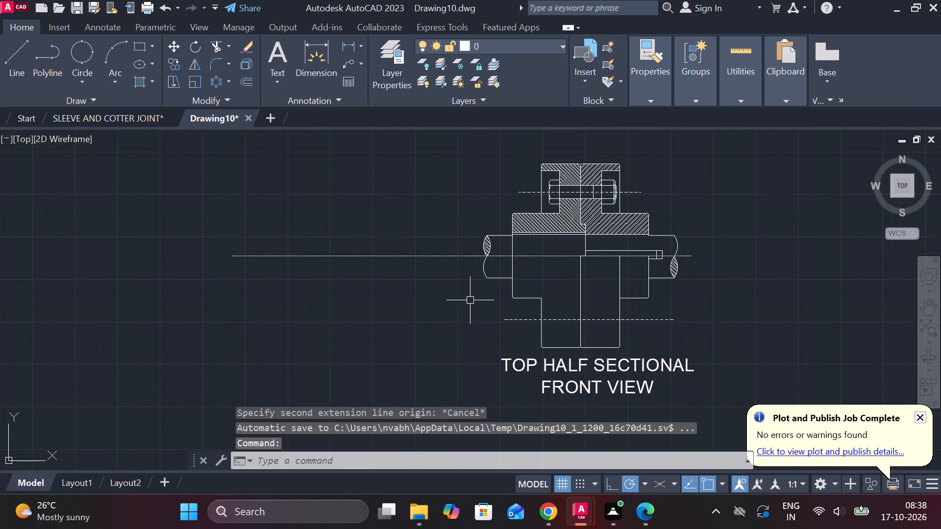
Draw a circle of diameter 216 centred on the extended shaft centreline, left of the sectional front view.
type("C")
key("space")
left_click(340, 258)
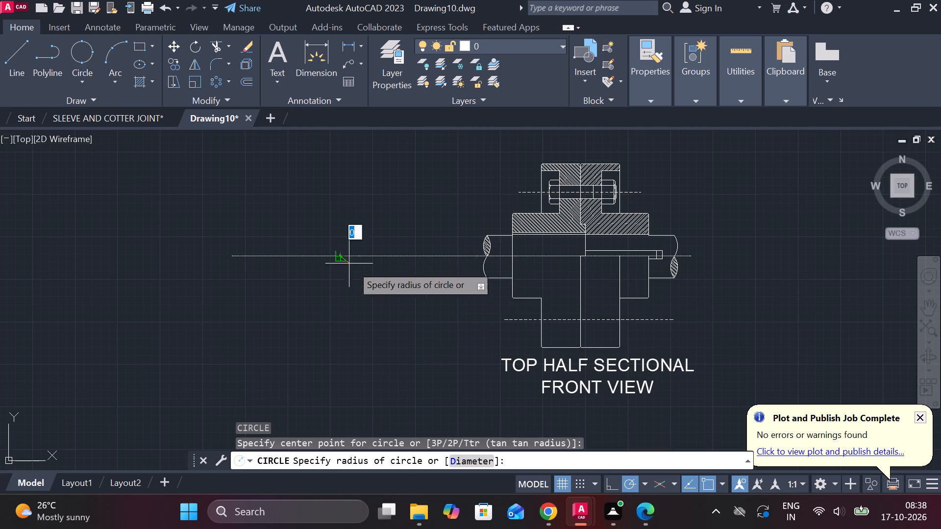
type("D")
key("space")
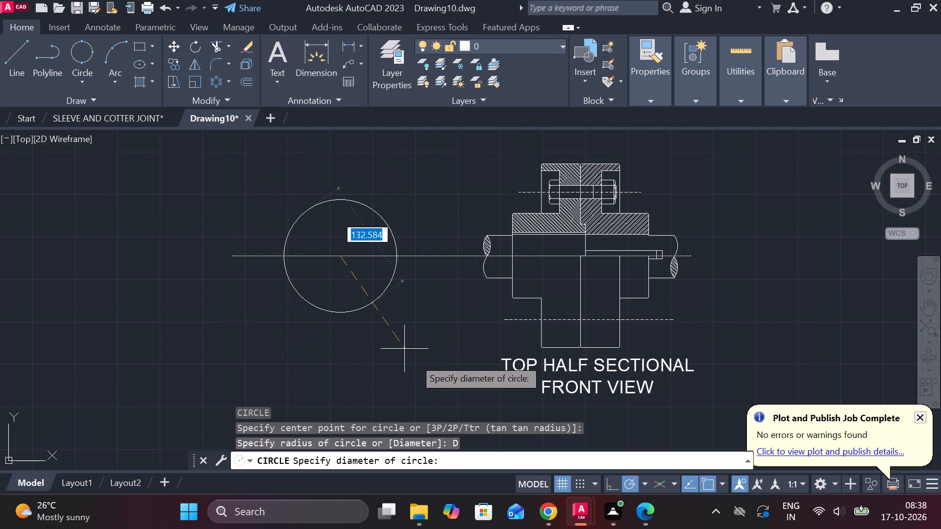
type("216")
key("Return")
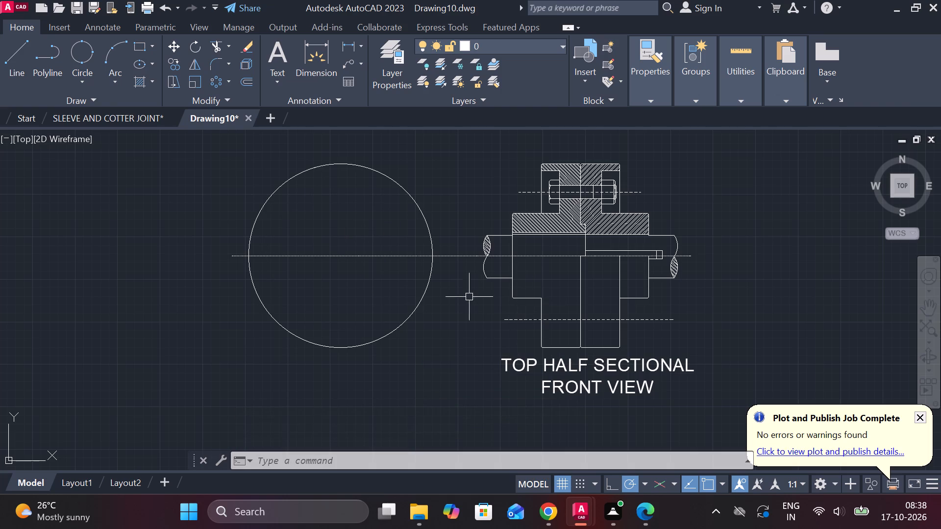
Draw a circle of diameter 200 concentric with the 216 circle in the circular side view.
type("C")
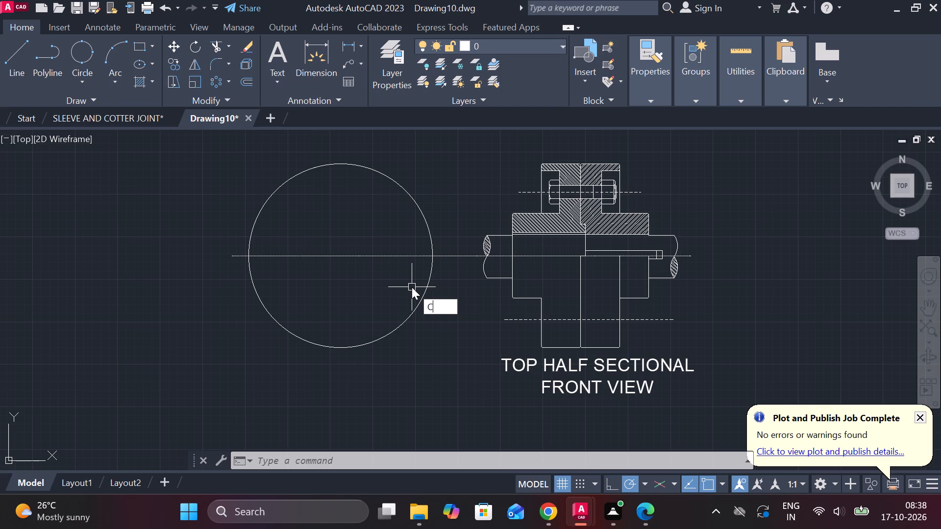
key("space")
left_click(342, 260)
type("D 200")
key("Return")
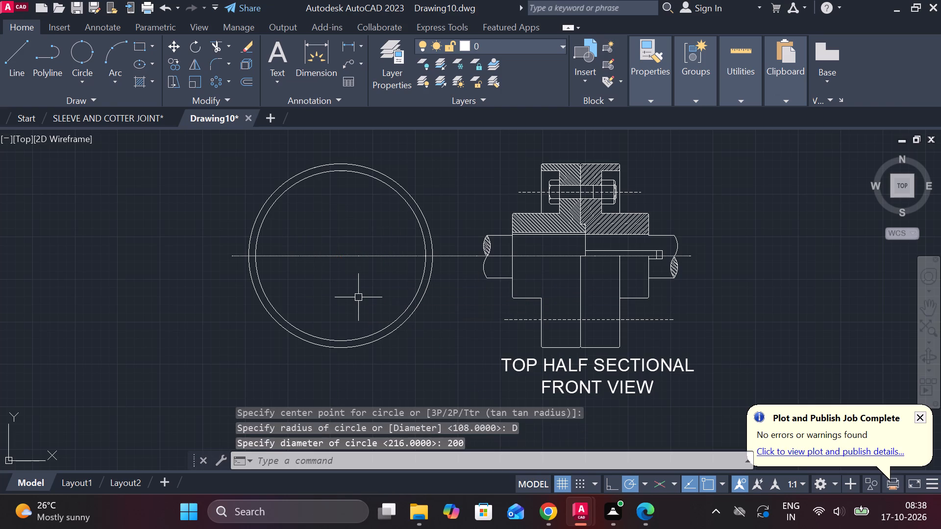
Draw a concentric circle of diameter 150 in the side view for the bolt pitch circle.
key("space")
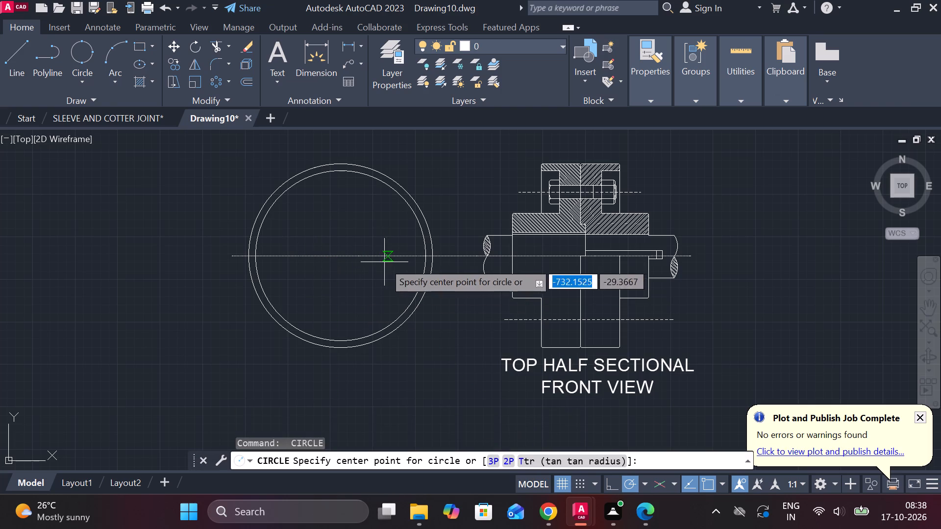
left_click(340, 256)
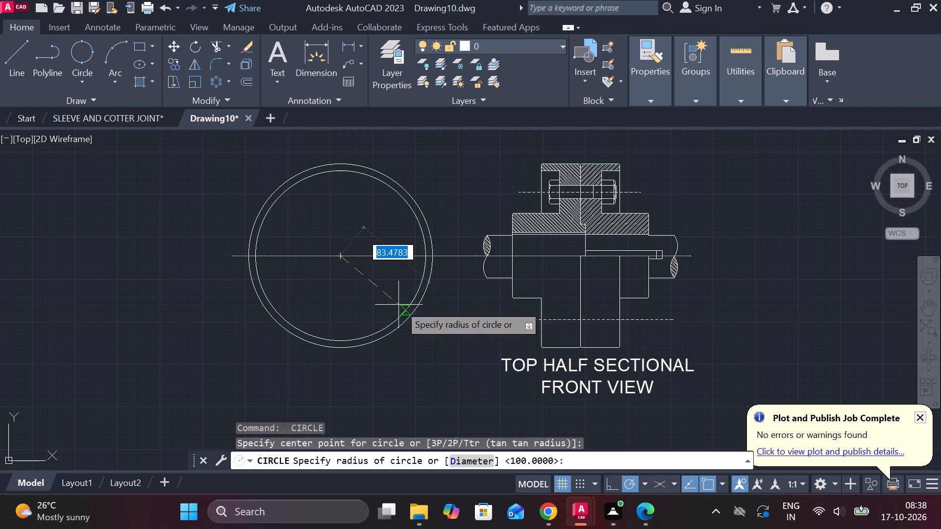
key("d")
key("space")
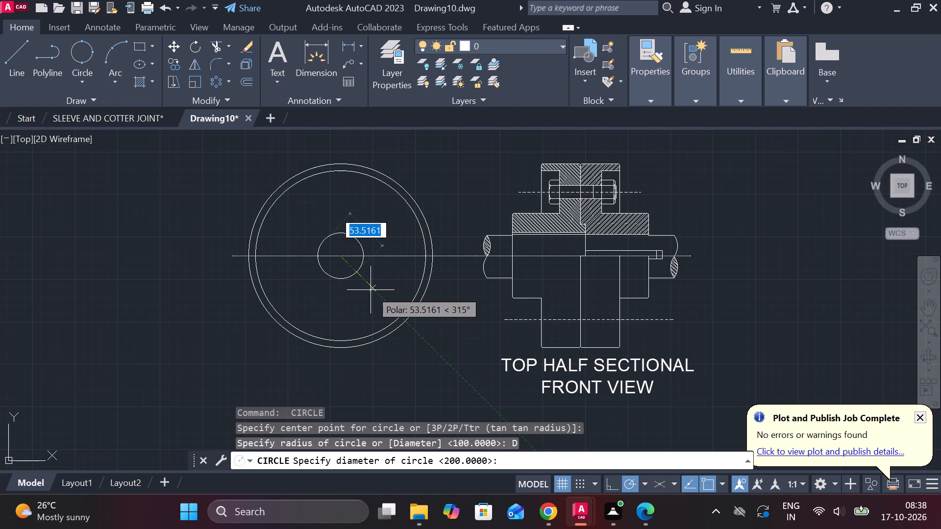
type("150")
key("Return")
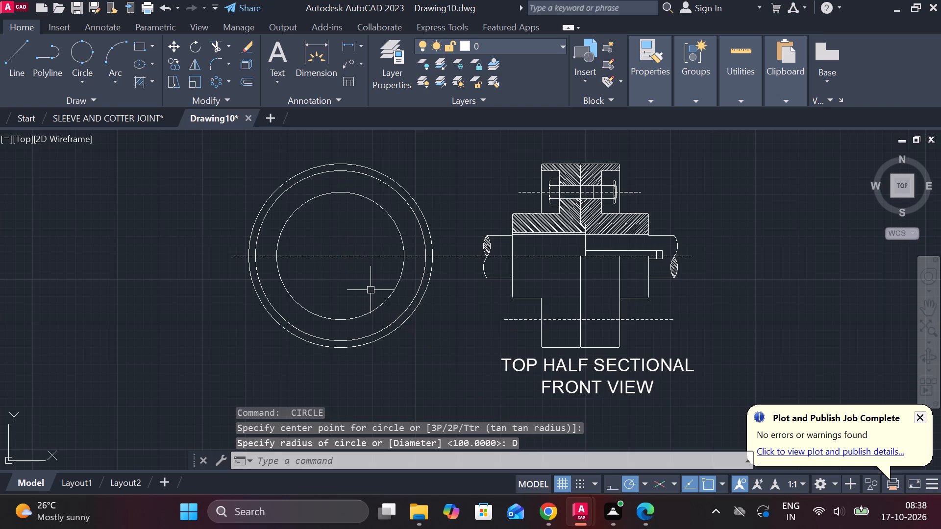
Check the flange 1 detail's diameters and draw the concentric hub circle of diameter 100 in the side view.
scroll(371, 290, "down", 3)
scroll(567, 230, "up", 3)
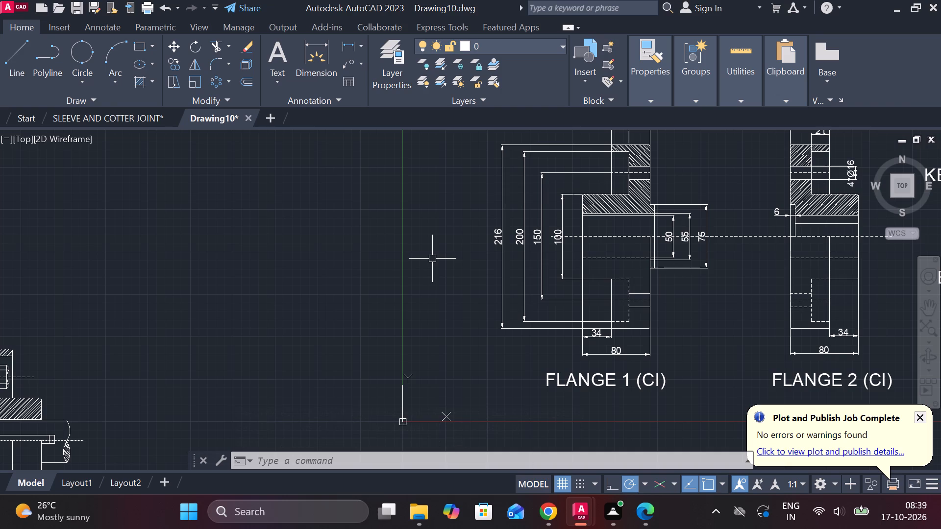
scroll(455, 294, "down", 2)
middle_click_drag(352, 352, 396, 352)
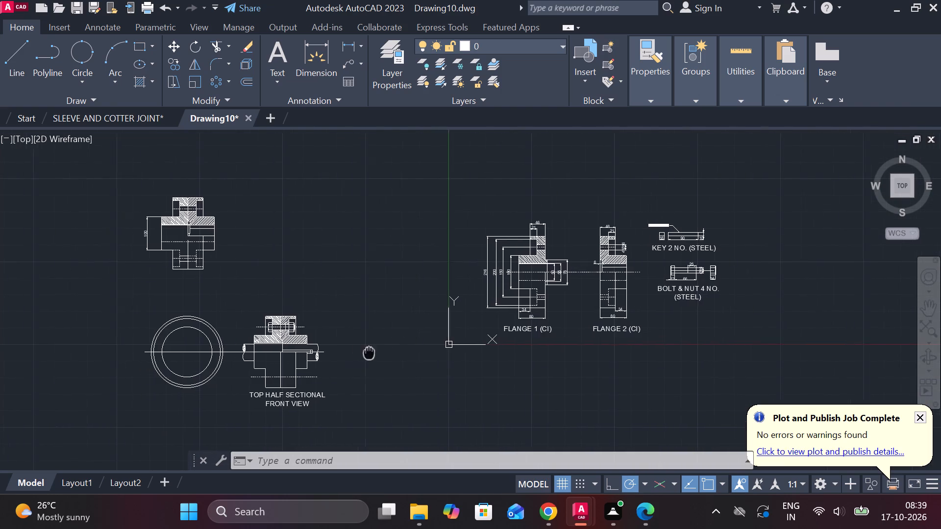
middle_click_drag(396, 352, 570, 330)
scroll(295, 324, "up", 2)
type("C")
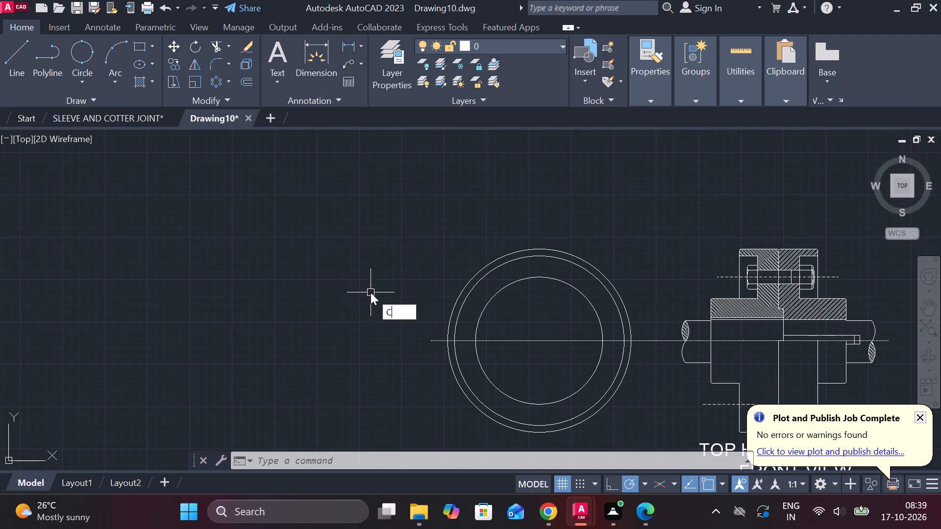
key("space")
left_click(542, 339)
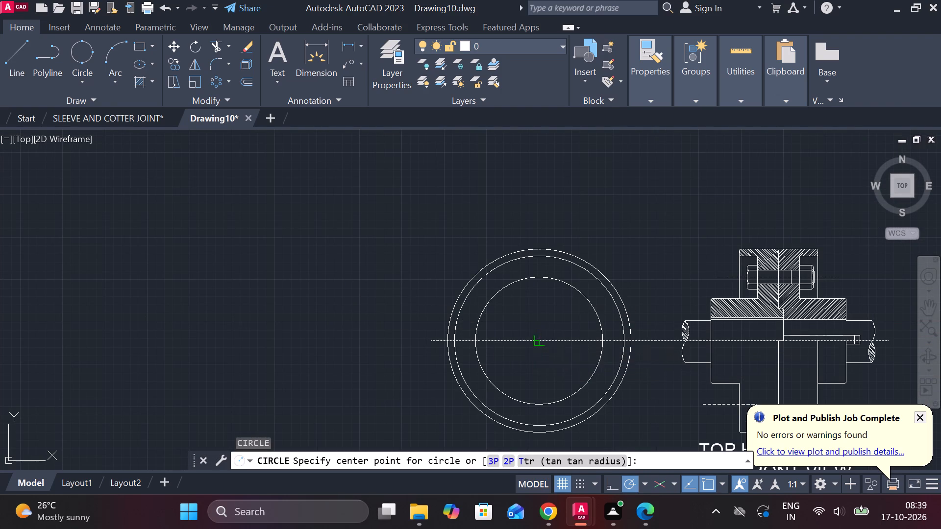
middle_click_drag(561, 354, 509, 339)
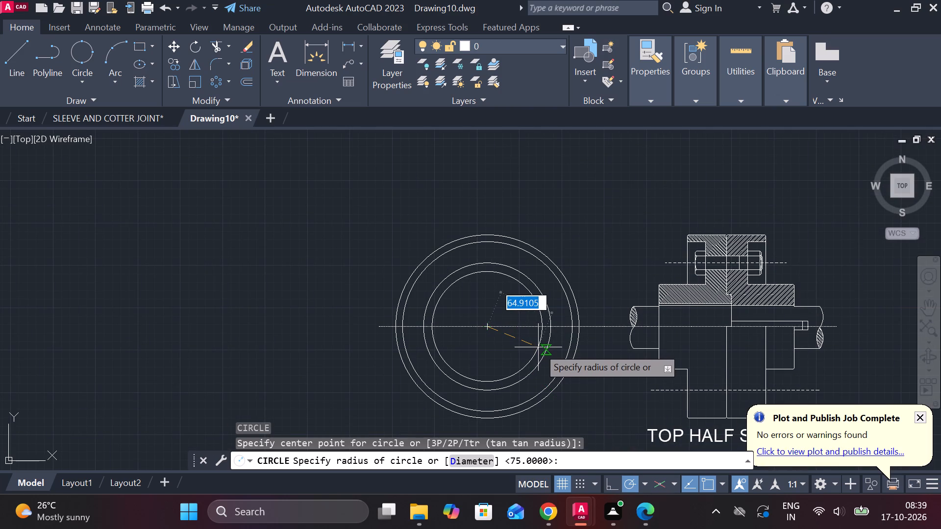
type("D")
key("space")
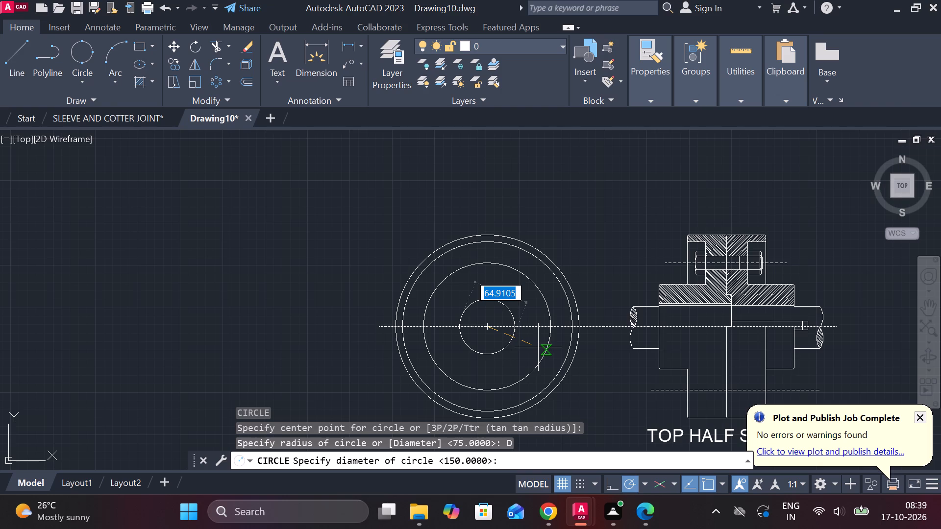
type("100")
key("Return")
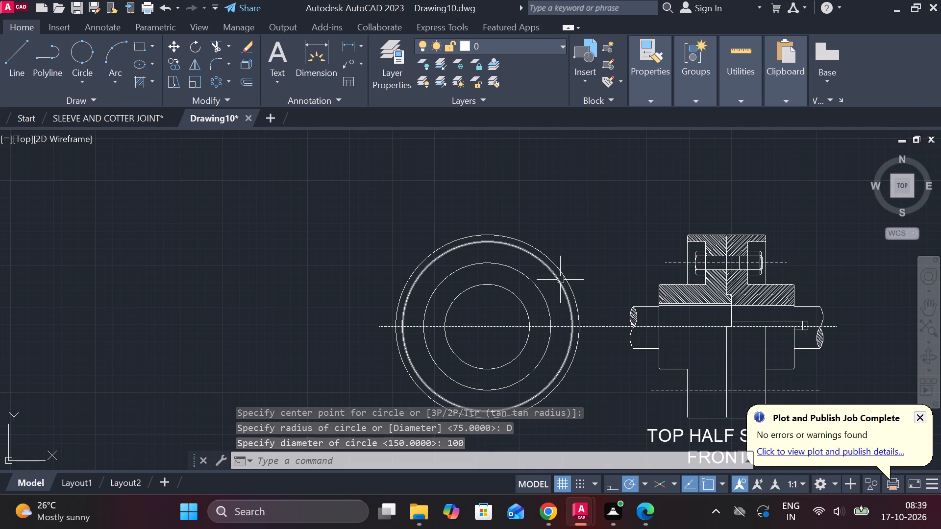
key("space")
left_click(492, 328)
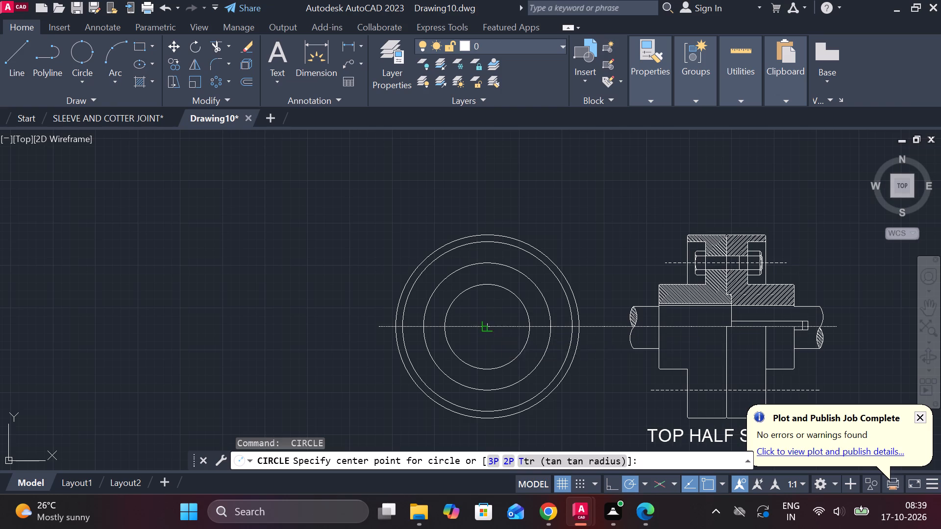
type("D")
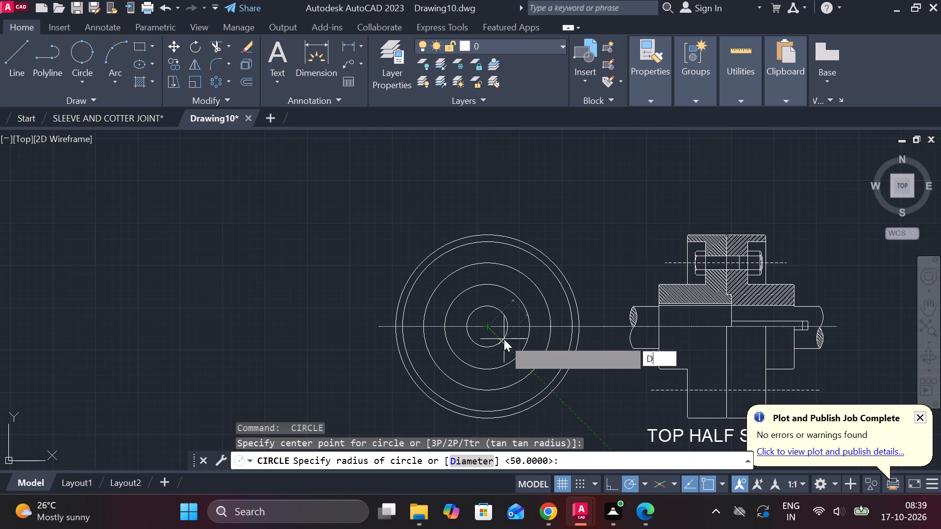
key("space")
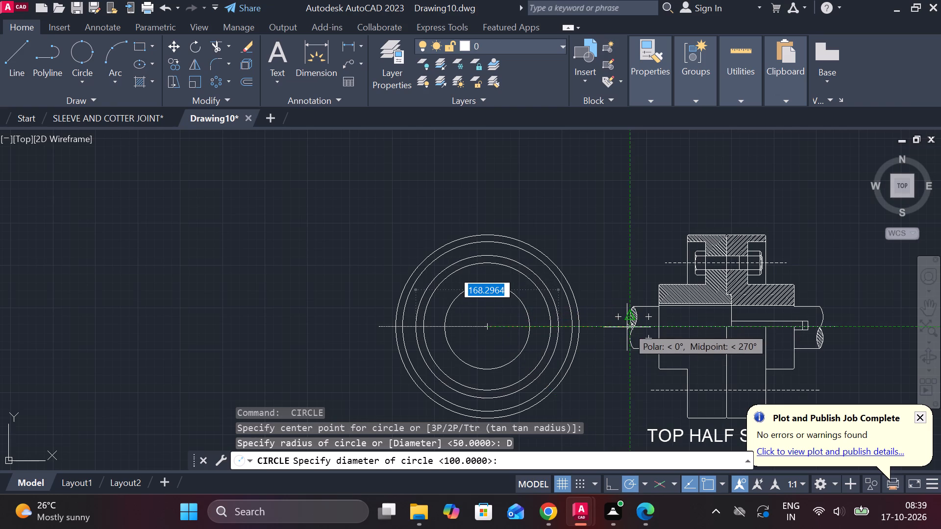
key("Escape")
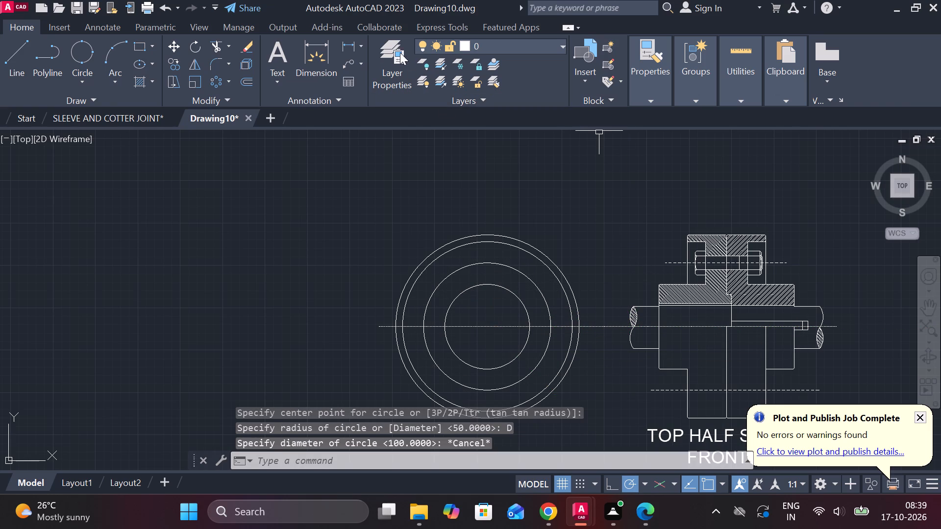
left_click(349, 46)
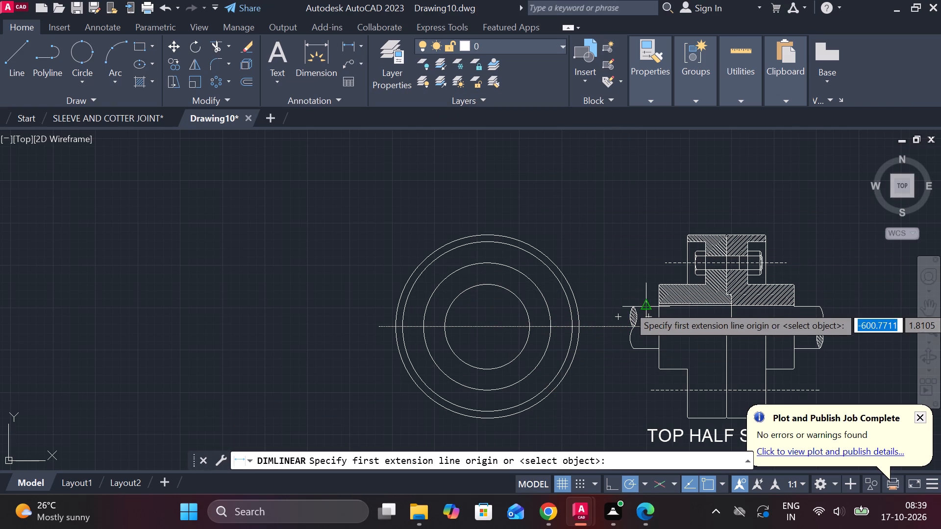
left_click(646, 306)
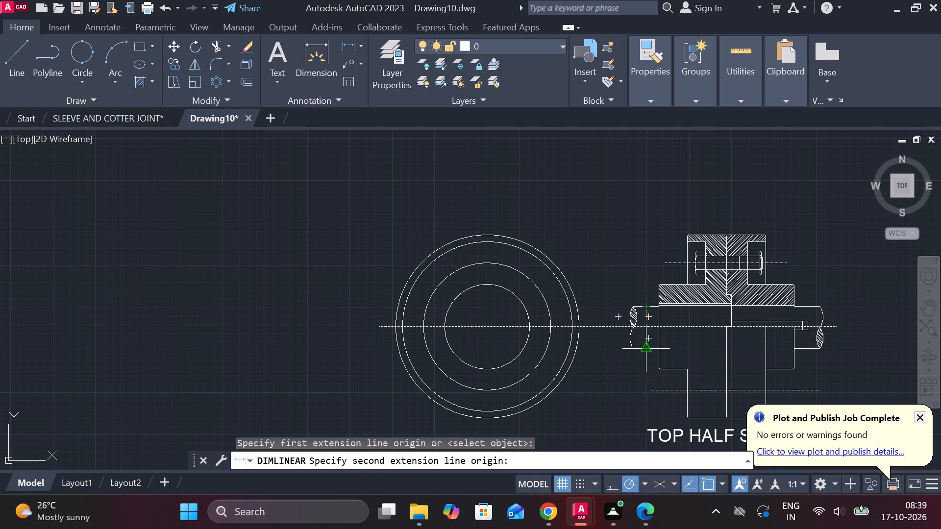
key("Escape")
Draw the concentric shaft circle of diameter 50 at the centre of the side view.
type("C")
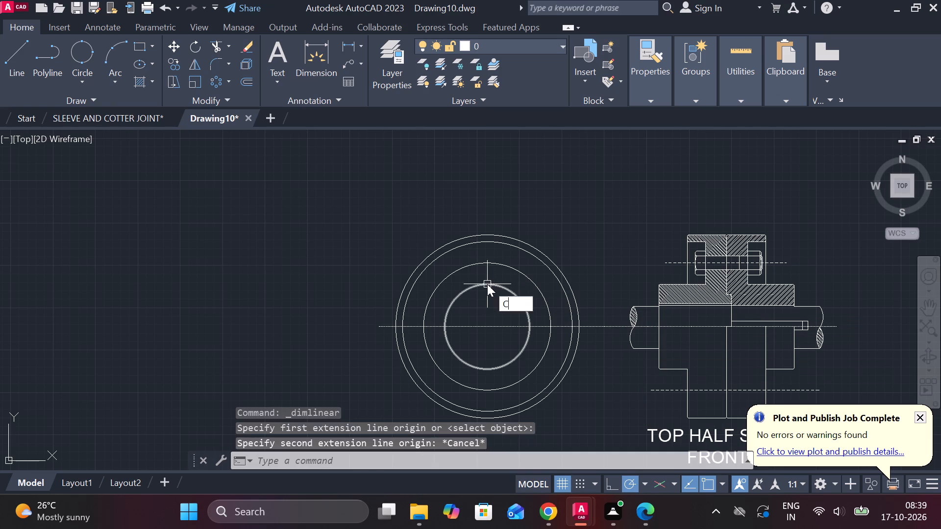
key("space")
left_click(483, 331)
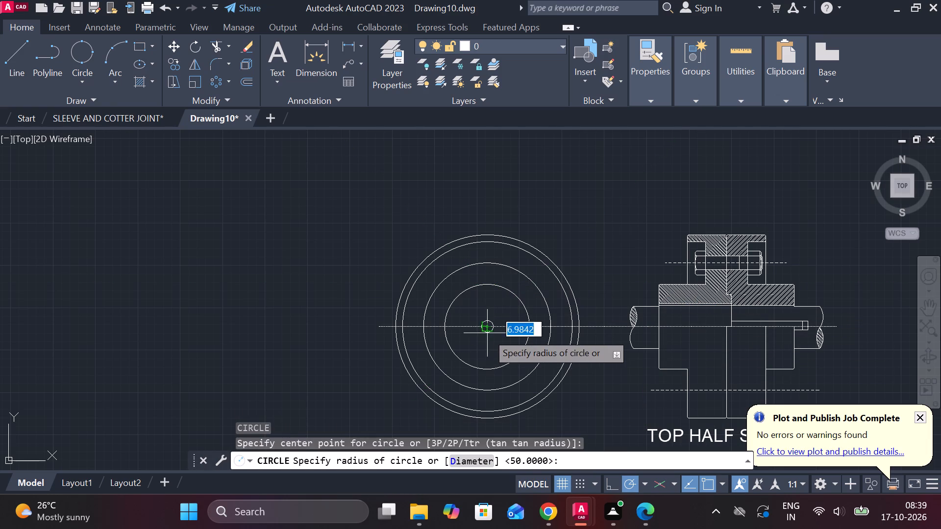
type("D")
key("space")
type("50")
key("Return")
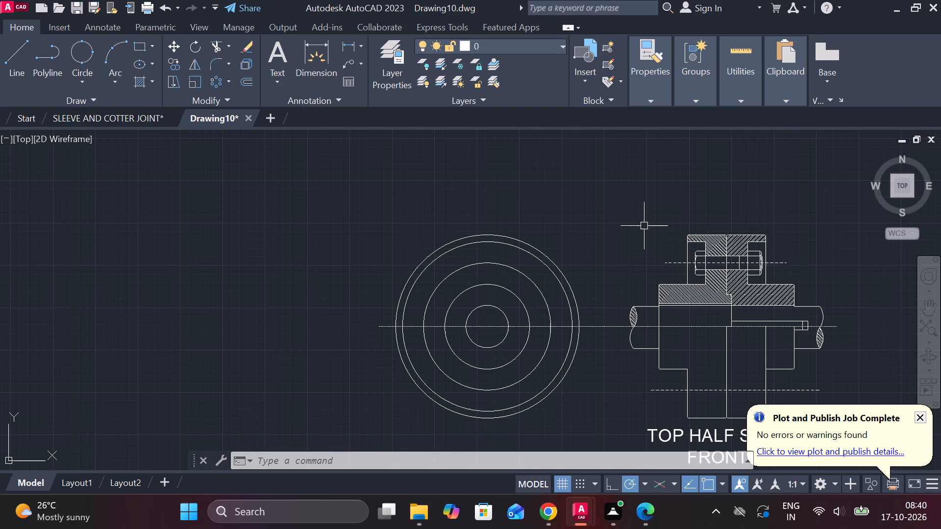
Draw a six-sided polygon inscribed in a circle of radius 15 in the free space above the circular side view.
middle_click_drag(636, 226, 580, 218)
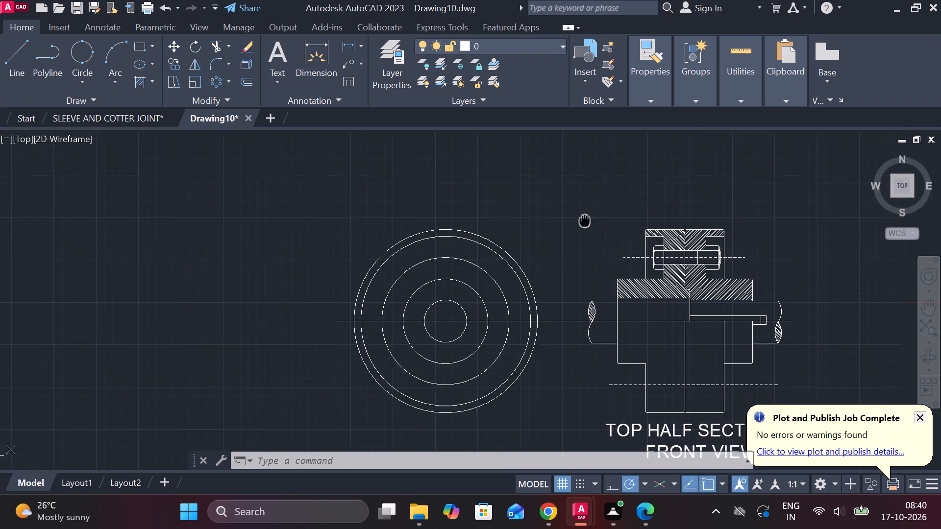
middle_click_drag(580, 218, 540, 208)
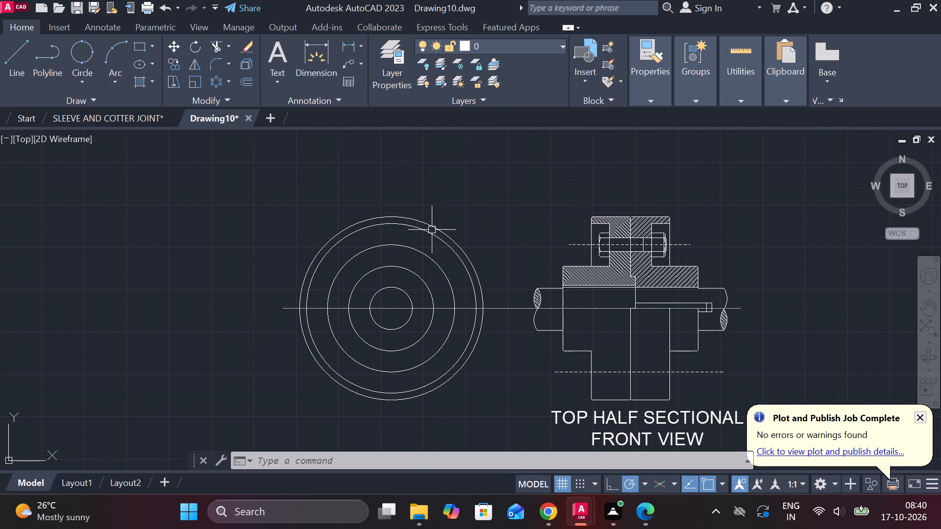
scroll(430, 228, "up", 1)
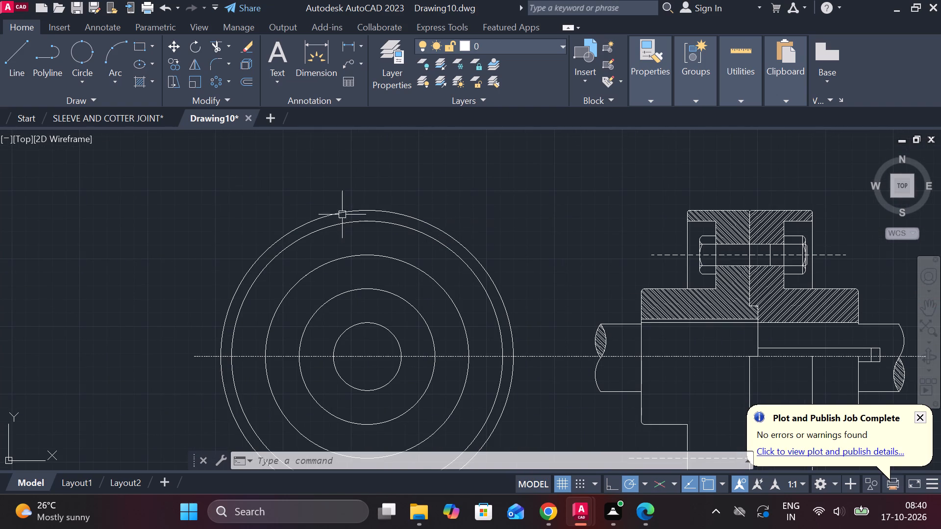
middle_click_drag(366, 224, 420, 313)
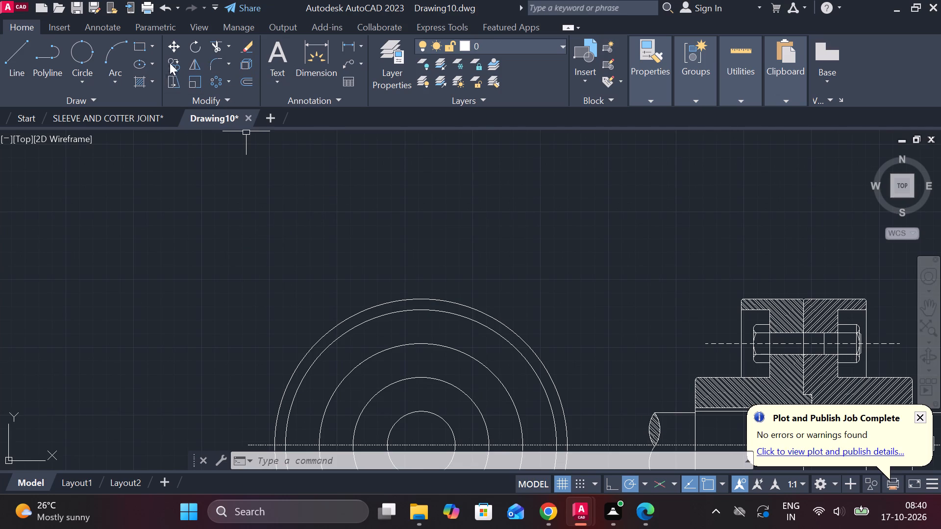
left_click(149, 48)
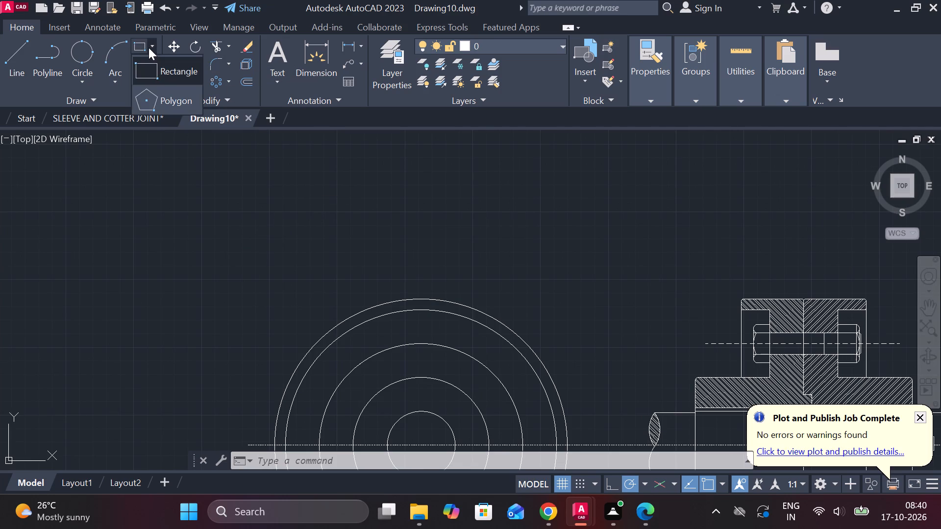
left_click(168, 104)
left_click(385, 206)
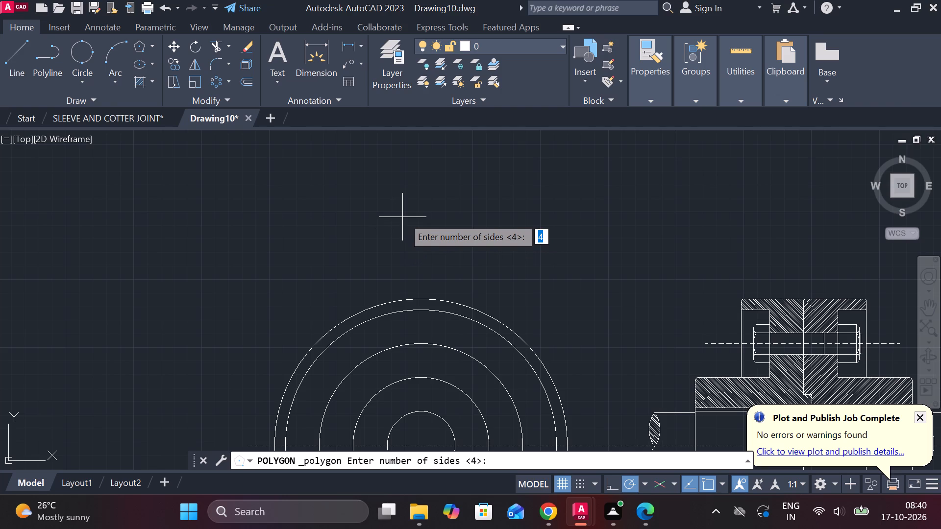
key("6")
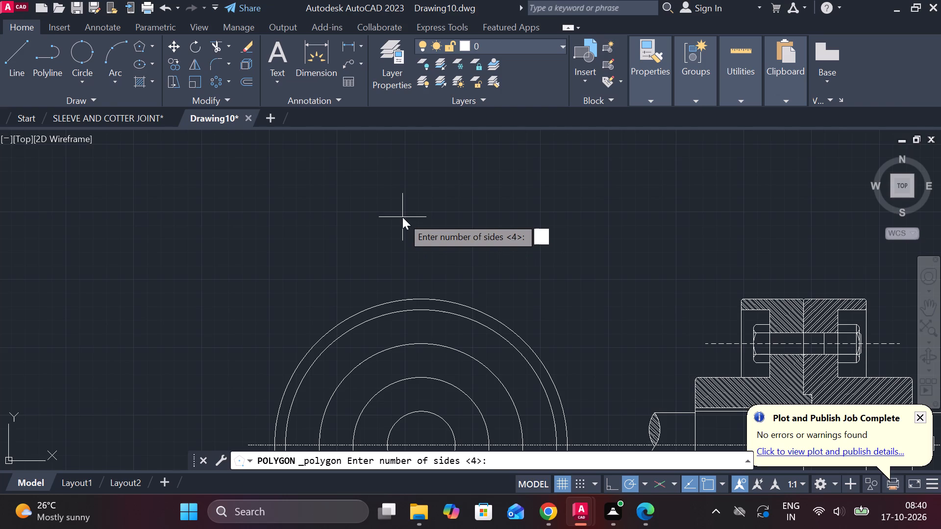
key("Return")
left_click(402, 209)
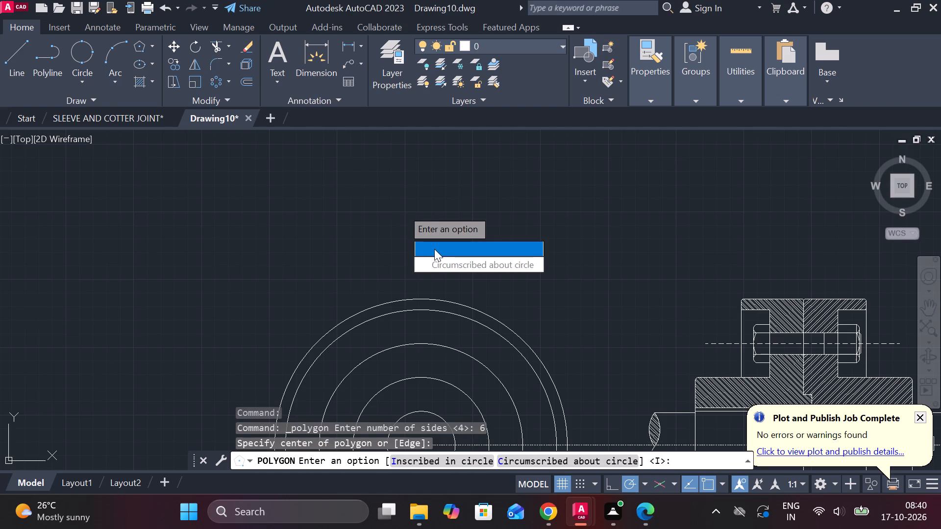
left_click_drag(434, 249, 402, 209)
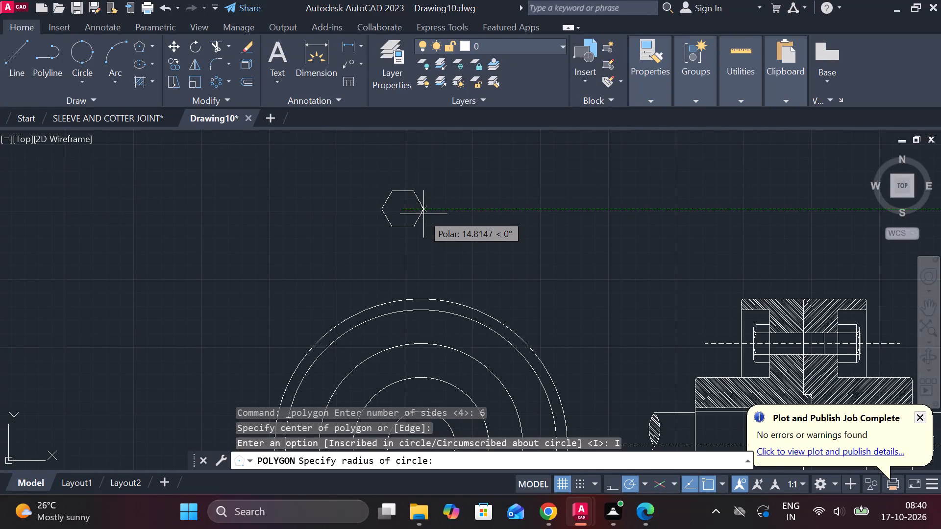
type("15")
key("space")
scroll(424, 215, "down", 1)
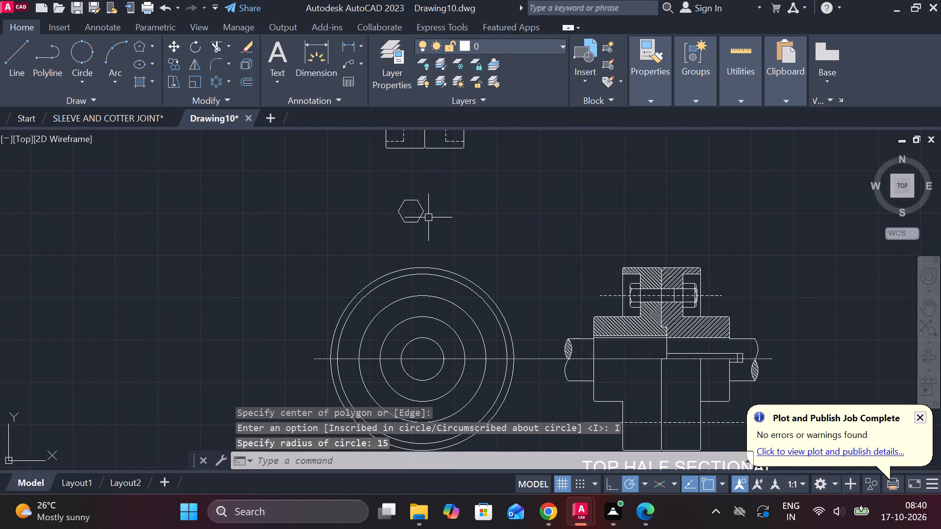
Erase the hexagon drawn above the circular side view.
left_click(386, 192)
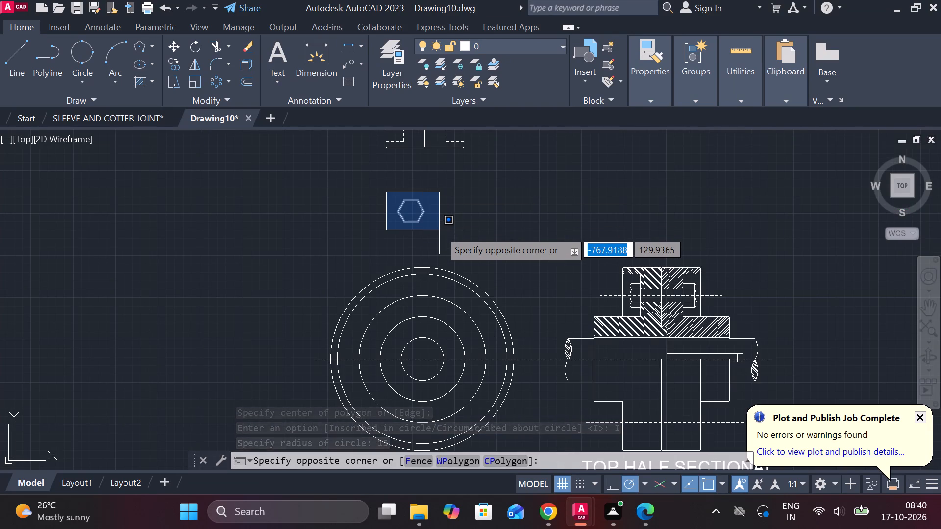
left_click(439, 230)
type("EC")
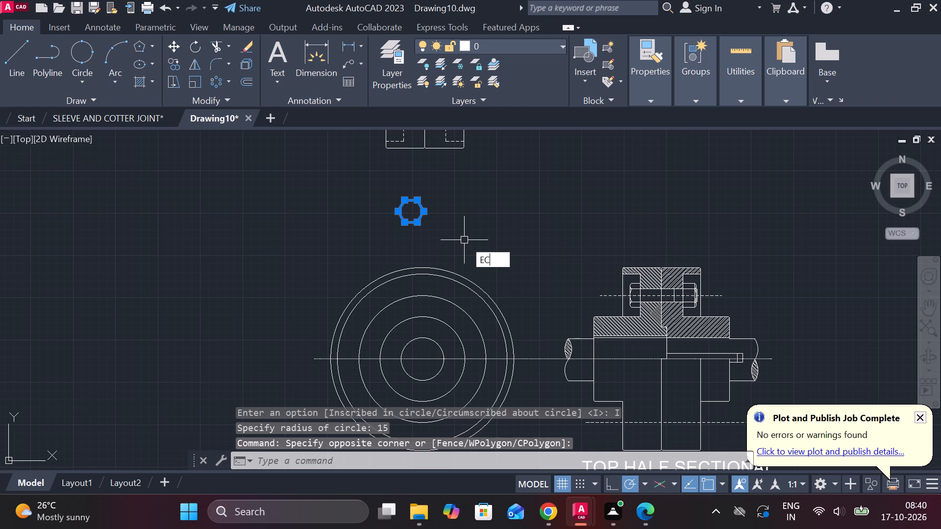
type("E")
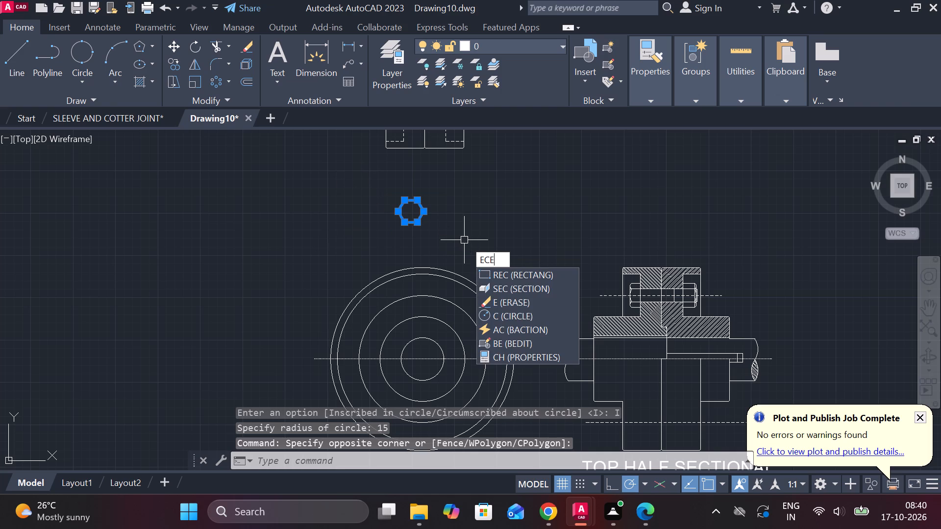
key("space")
left_click(382, 188)
left_click(444, 241)
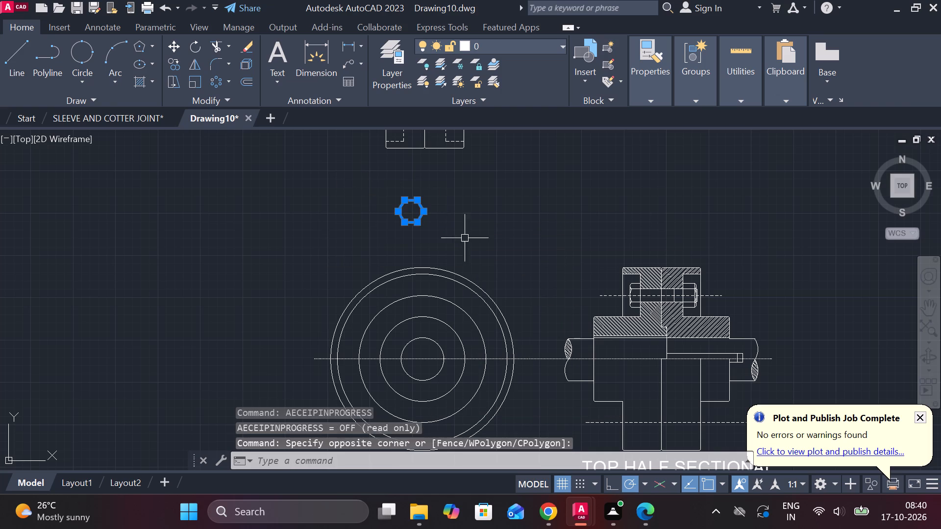
type("E")
key("space")
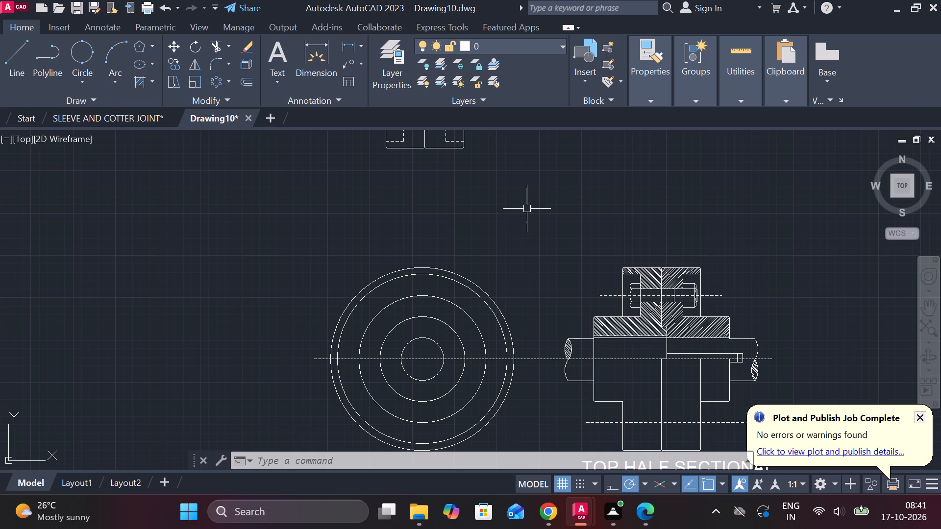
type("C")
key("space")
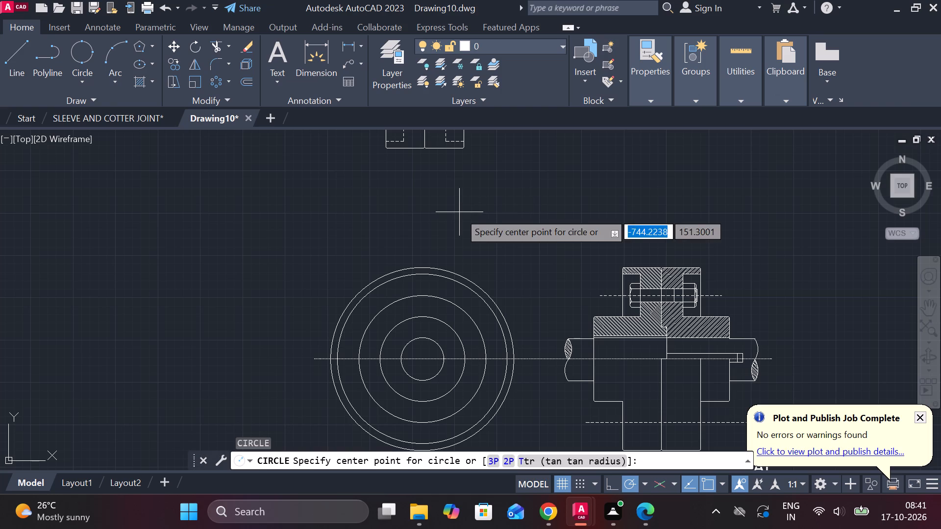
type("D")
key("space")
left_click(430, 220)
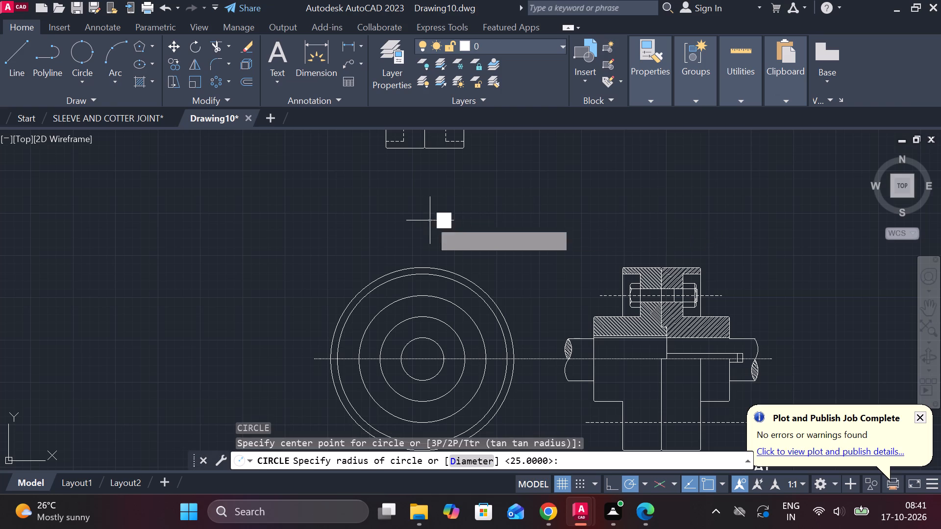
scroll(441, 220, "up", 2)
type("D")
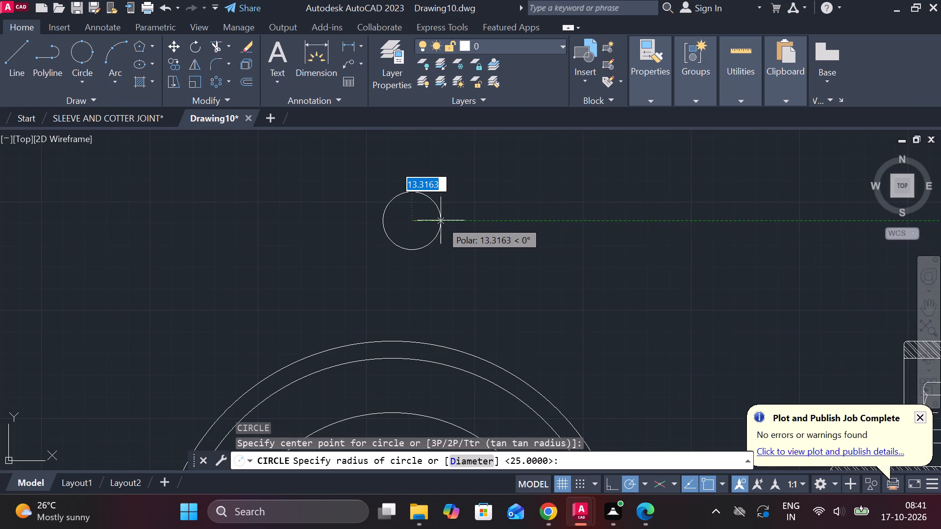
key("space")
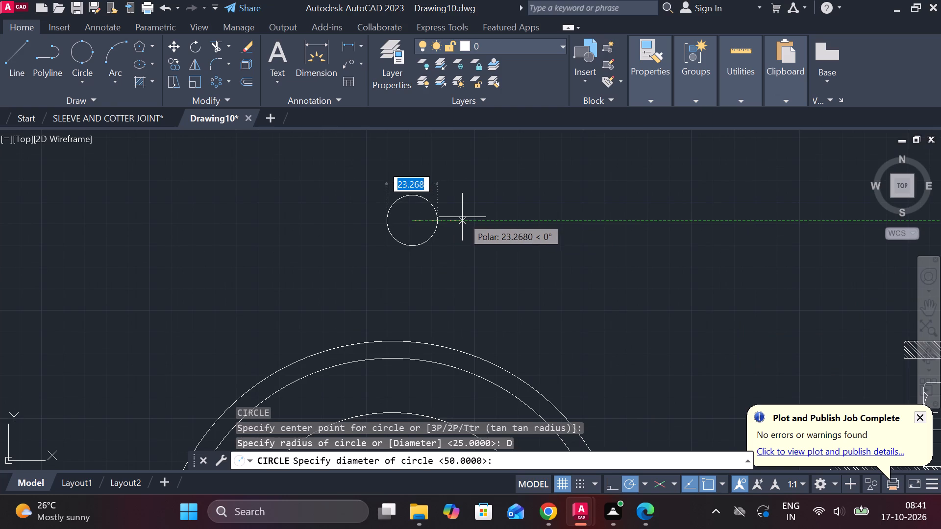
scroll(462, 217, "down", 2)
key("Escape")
Check the size across the bolt head in the bolt and nut detail using a temporary linear dimension.
middle_click_drag(498, 213, 459, 213)
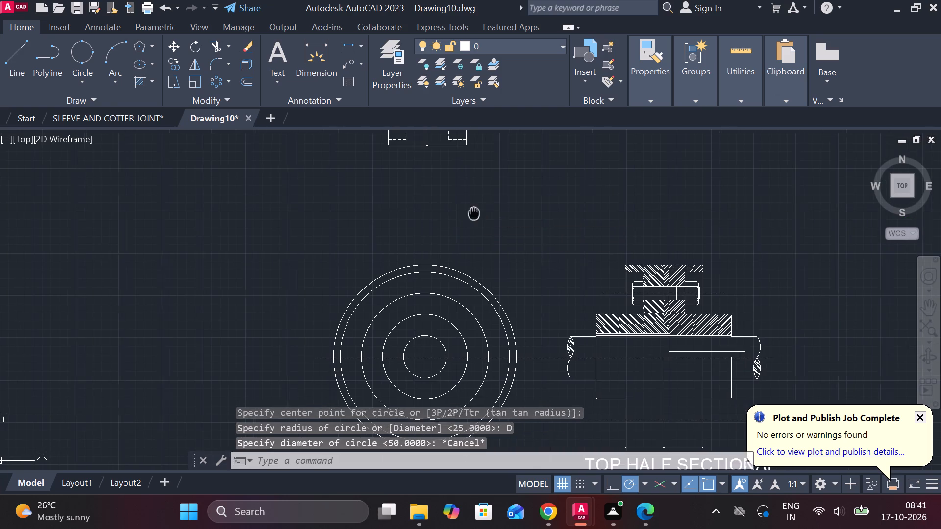
middle_click_drag(459, 213, 241, 254)
middle_click_drag(592, 226, 336, 257)
middle_click_drag(747, 204, 141, 303)
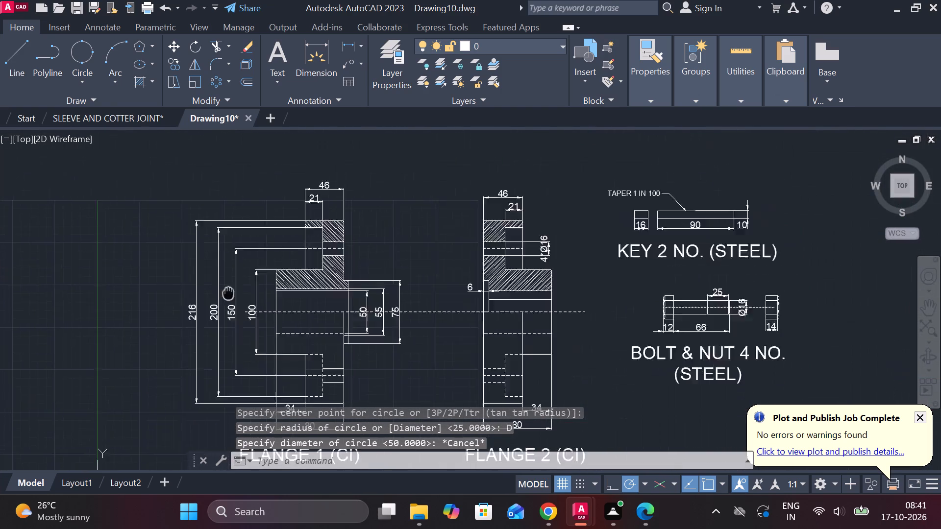
middle_click_drag(141, 303, 112, 310)
scroll(480, 240, "up", 2)
scroll(482, 248, "down", 1)
scroll(520, 344, "up", 1)
middle_click_drag(519, 345, 509, 343)
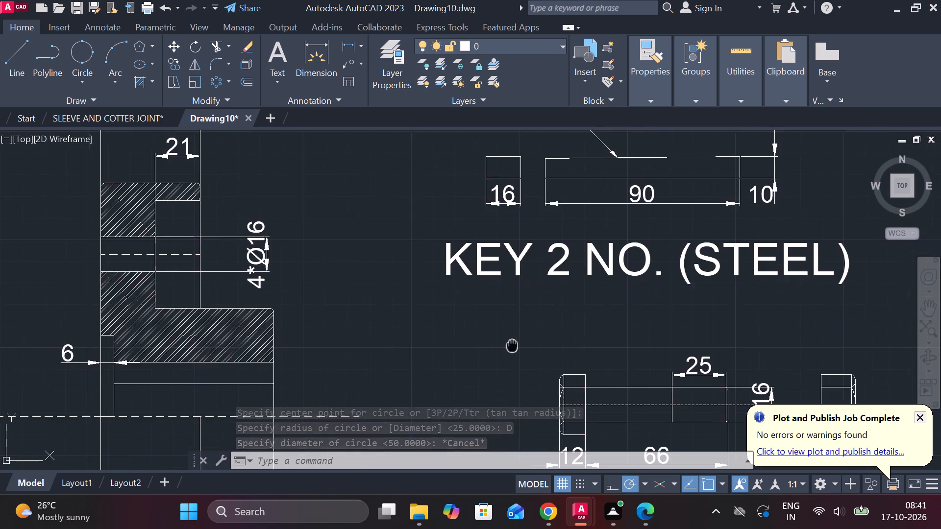
middle_click_drag(509, 343, 478, 221)
left_click(354, 44)
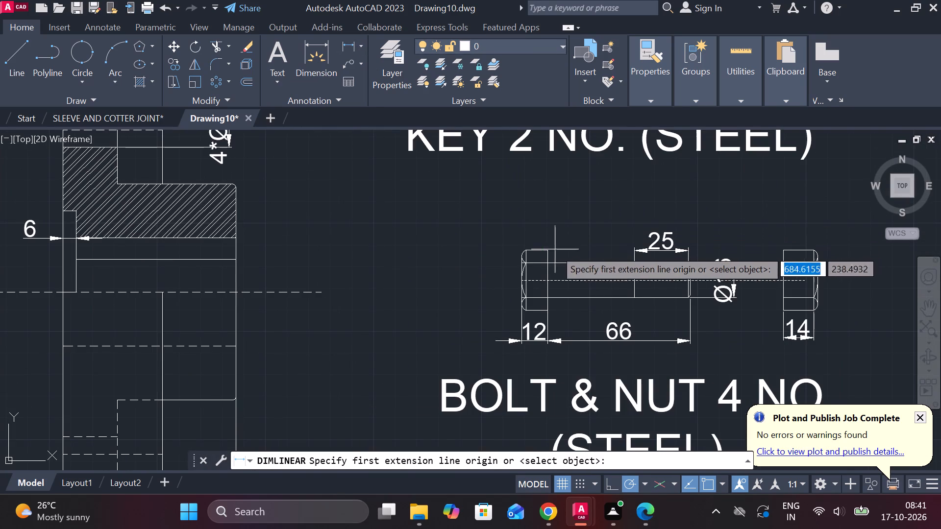
left_click(552, 249)
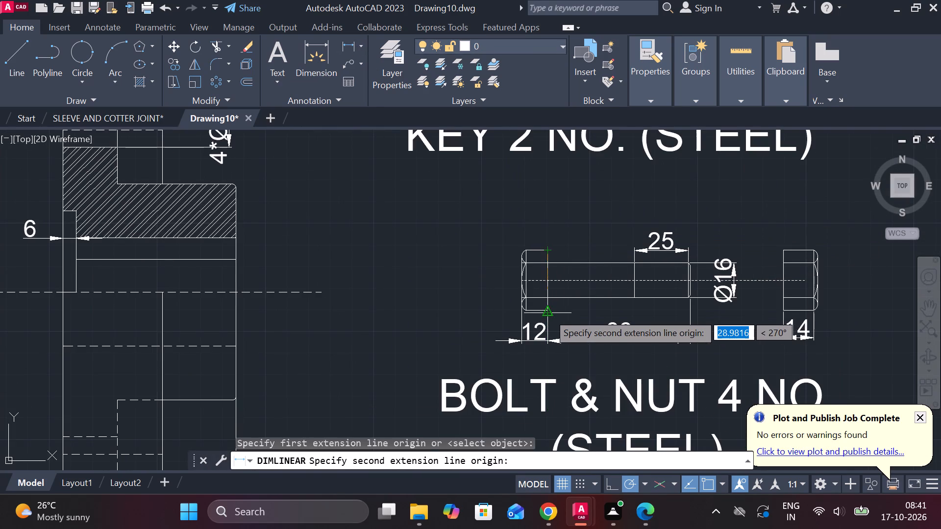
scroll(548, 308, "up", 1)
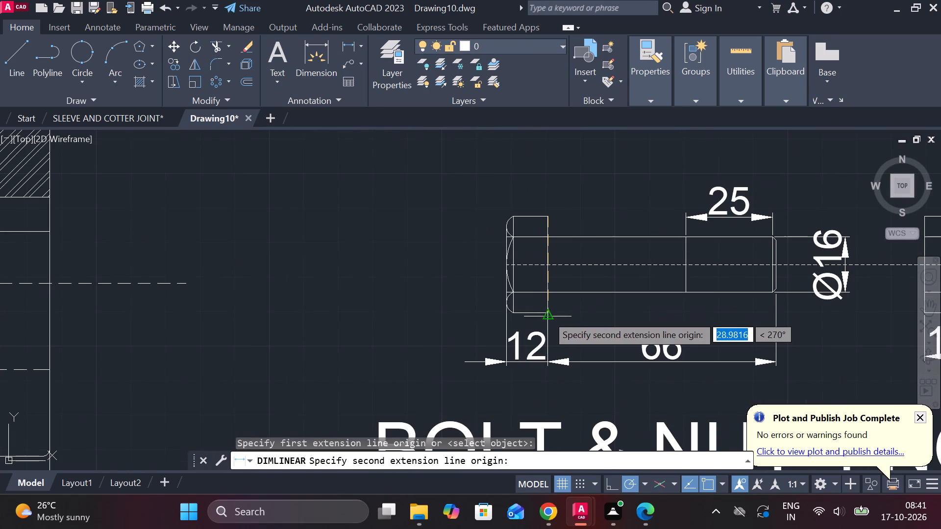
key("Escape")
key("space")
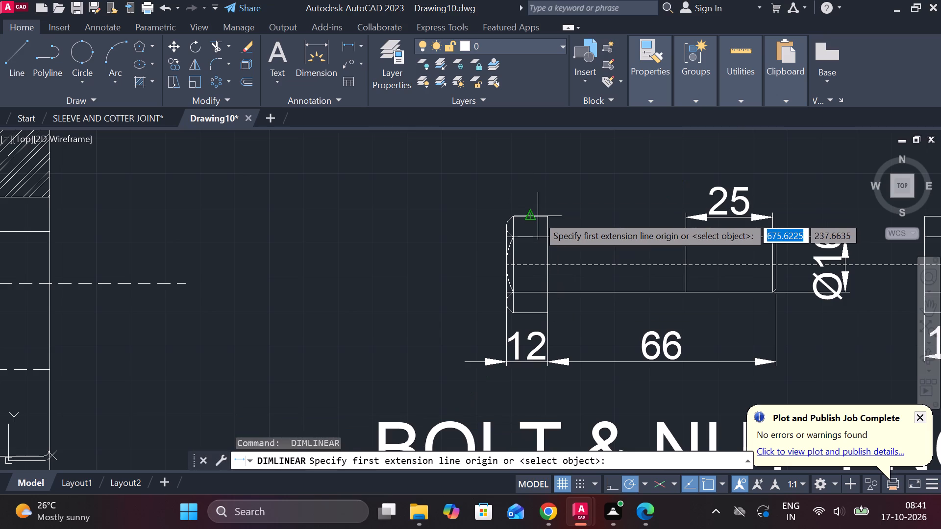
left_click(538, 216)
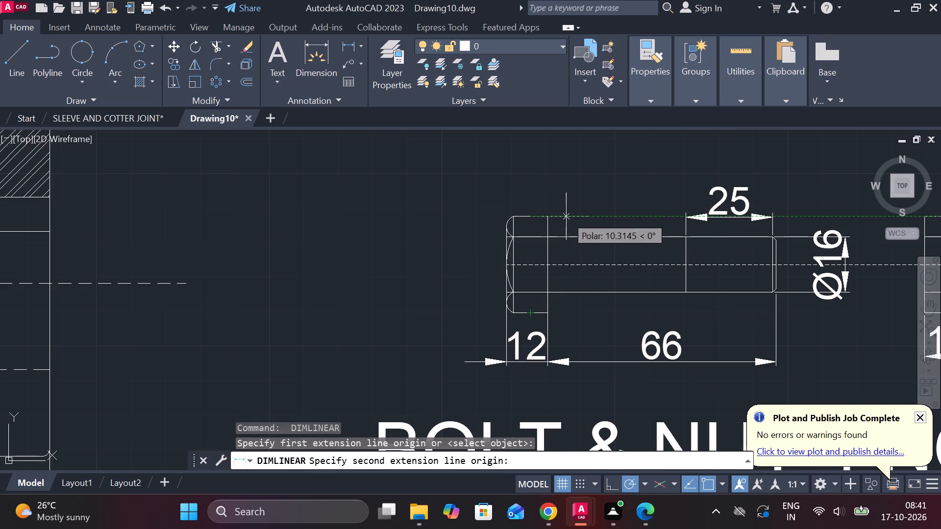
key("Escape")
Draw a circle of diameter 28 in the free space above the sectional front view for the bolt head.
scroll(566, 216, "down", 2)
middle_click_drag(450, 232, 913, 314)
scroll(545, 273, "down", 1)
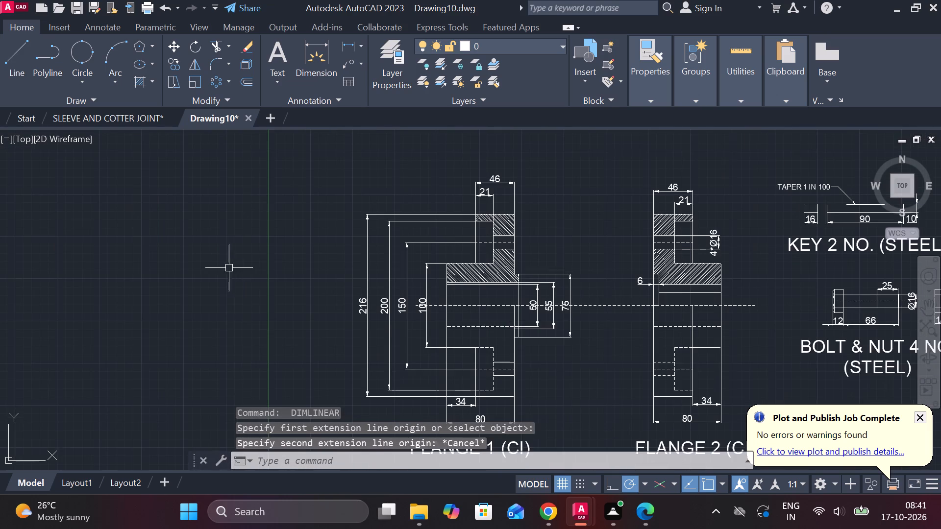
middle_click_drag(258, 274, 604, 291)
scroll(353, 263, "down", 2)
middle_click_drag(314, 315, 540, 277)
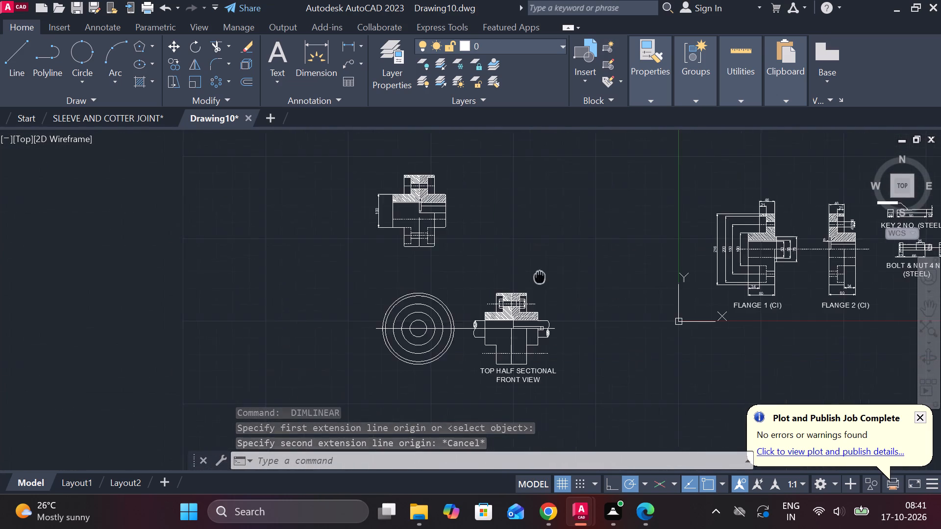
middle_click_drag(540, 277, 538, 276)
scroll(479, 237, "up", 2)
type("C")
key("space")
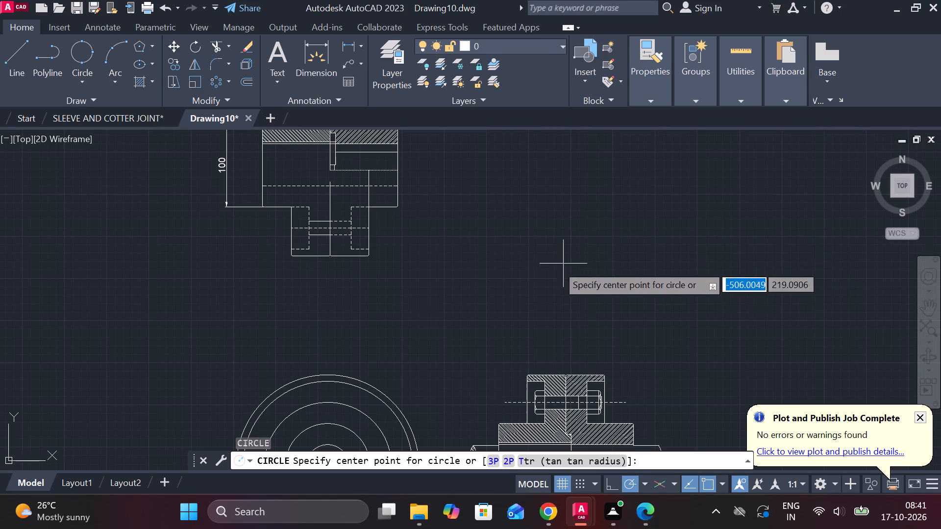
left_click(548, 267)
type("D 28")
key("Return")
Draw a six-sided polygon inscribed in the 28 diameter circle, sharing its centre and reaching its circumference.
scroll(512, 260, "up", 2)
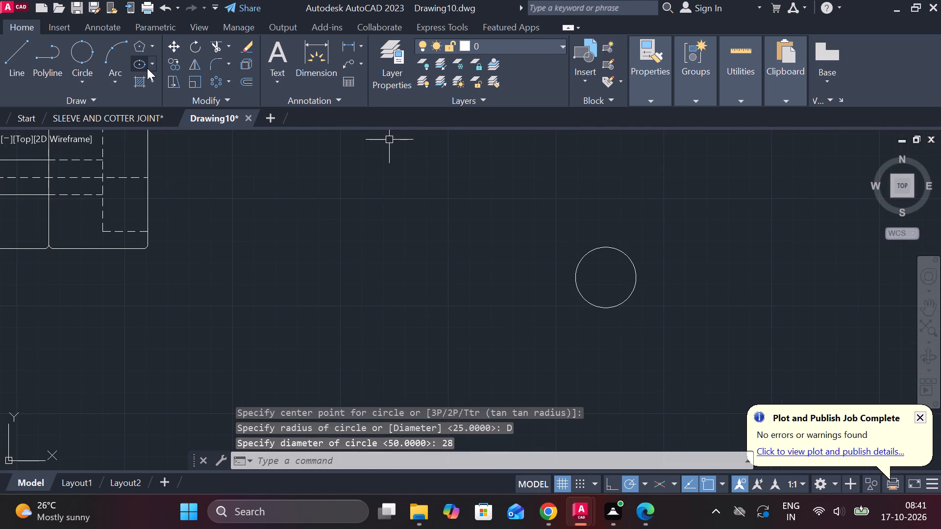
left_click(143, 45)
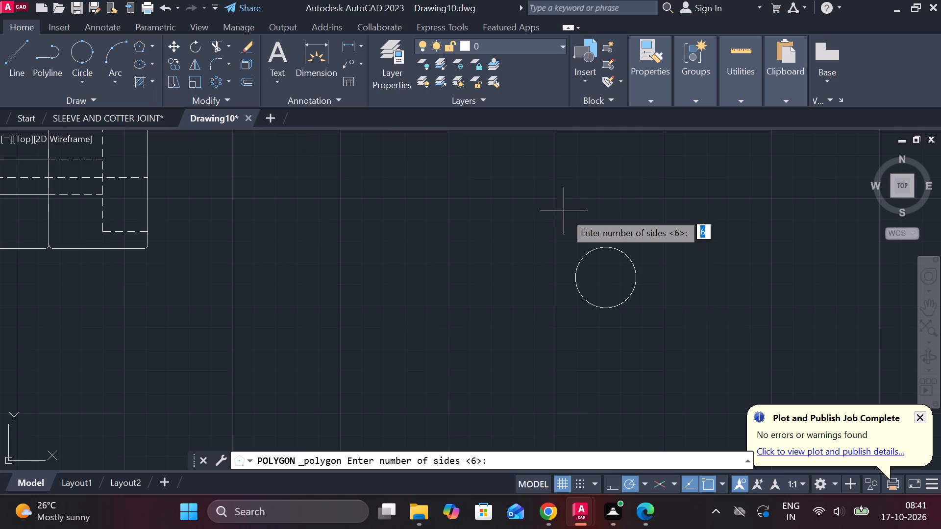
key("space")
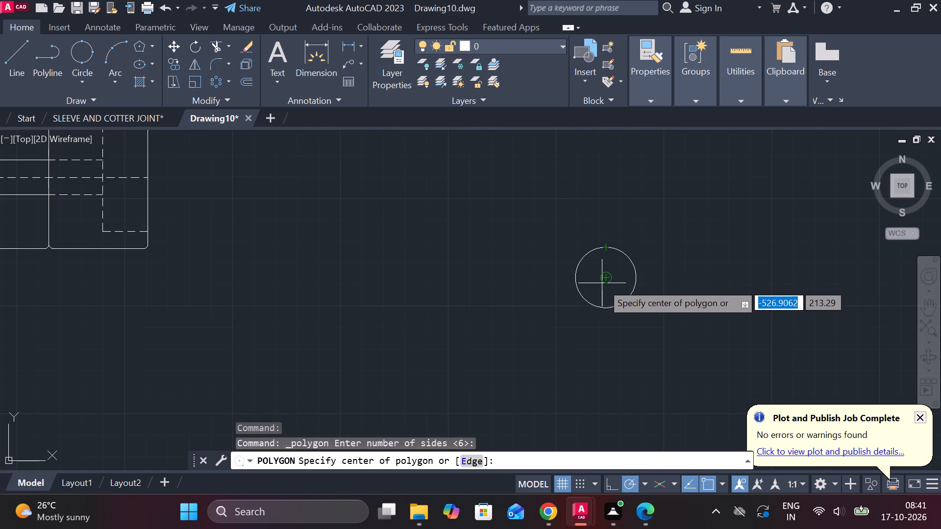
left_click(606, 281)
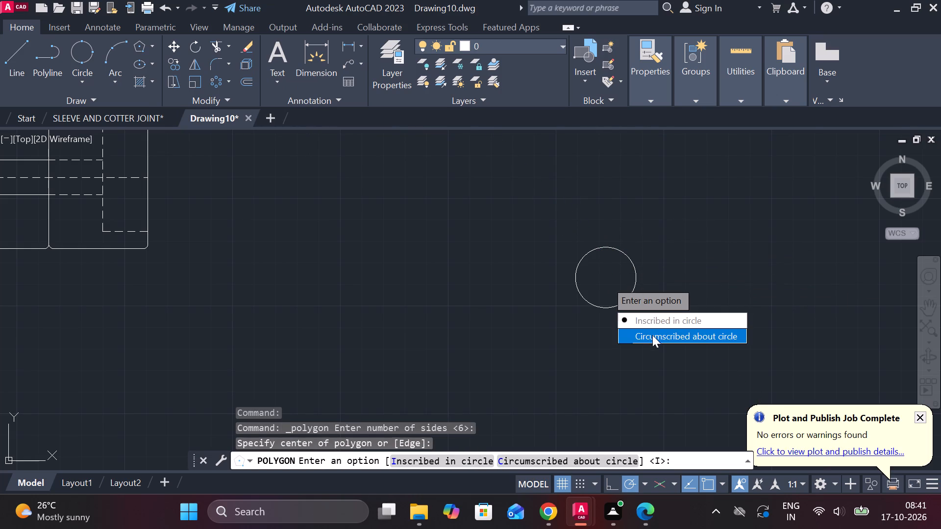
left_click_drag(652, 320, 608, 281)
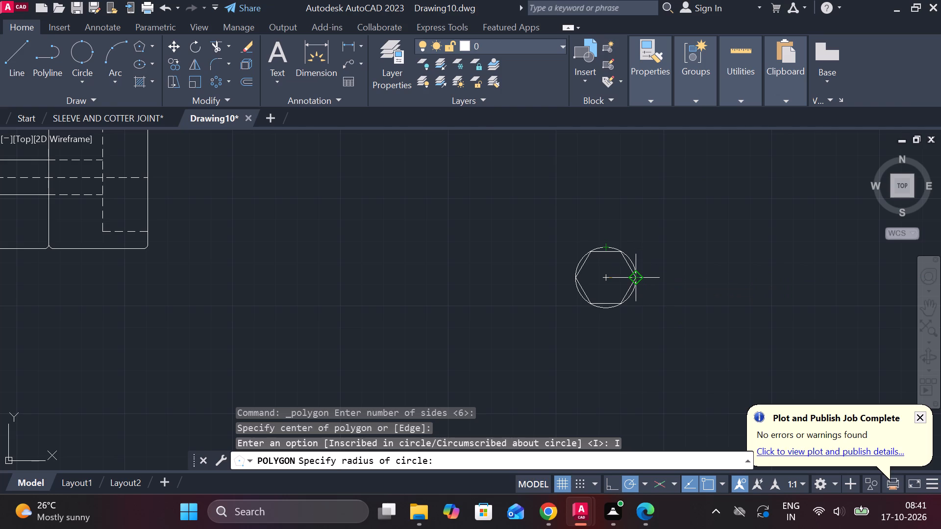
left_click(635, 273)
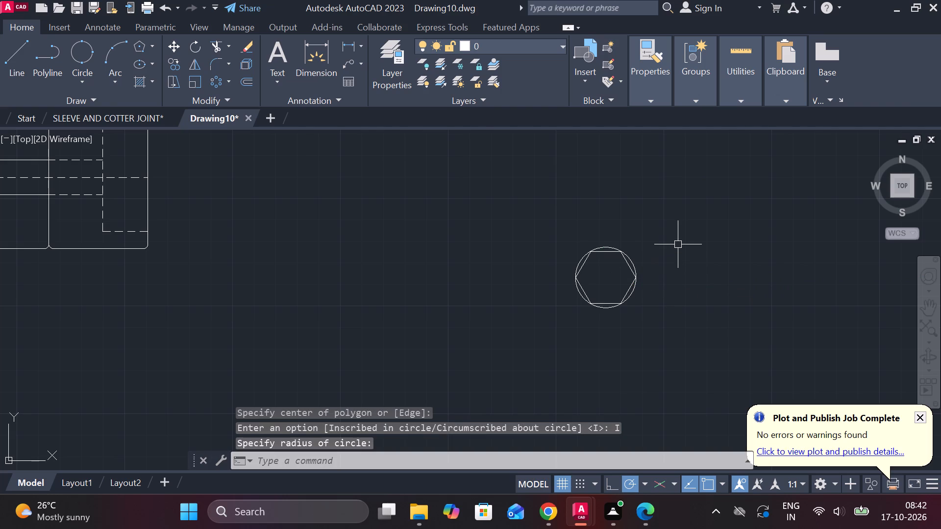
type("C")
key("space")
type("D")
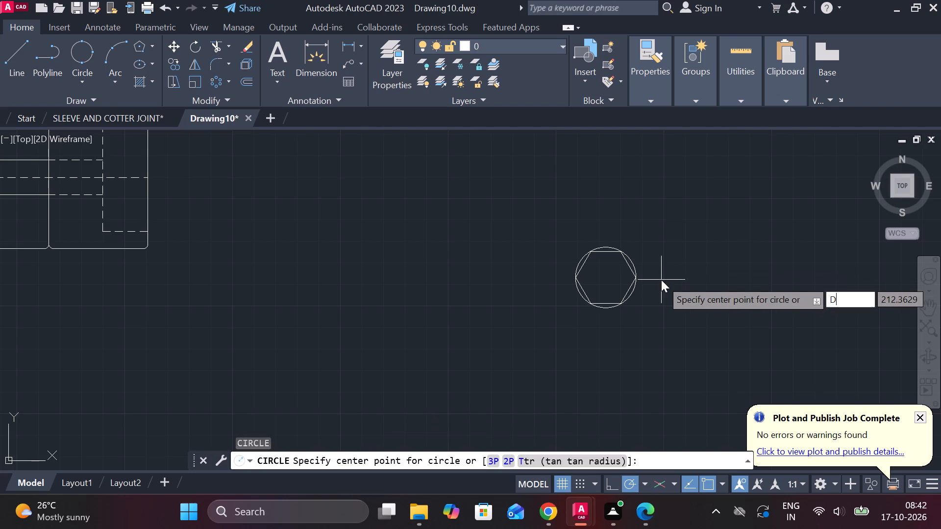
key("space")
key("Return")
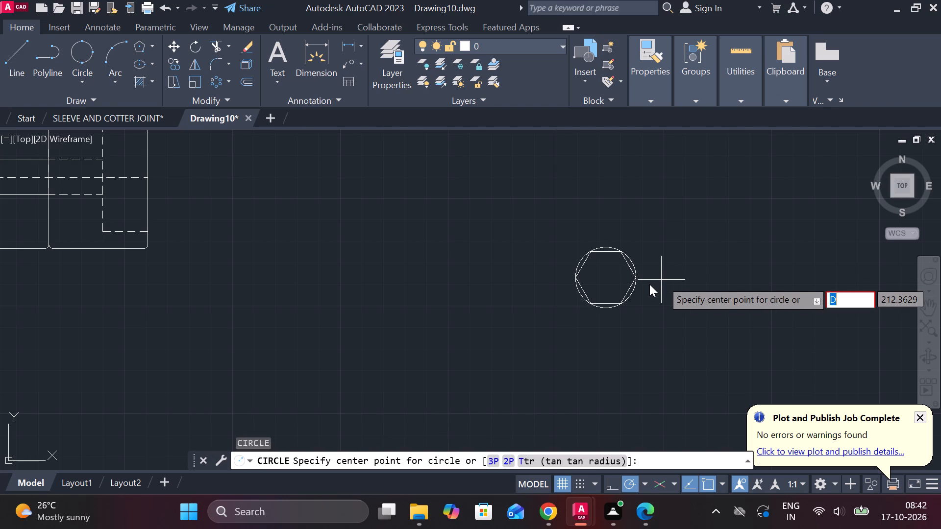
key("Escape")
Draw a concentric circle of diameter 16 at the hexagon's centre for the bolt shank.
type("C")
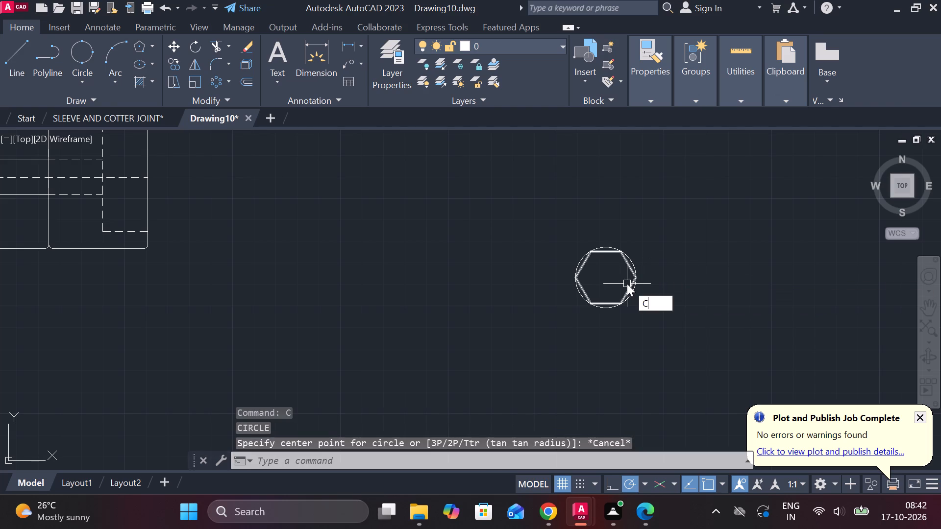
key("space")
scroll(619, 278, "up", 1)
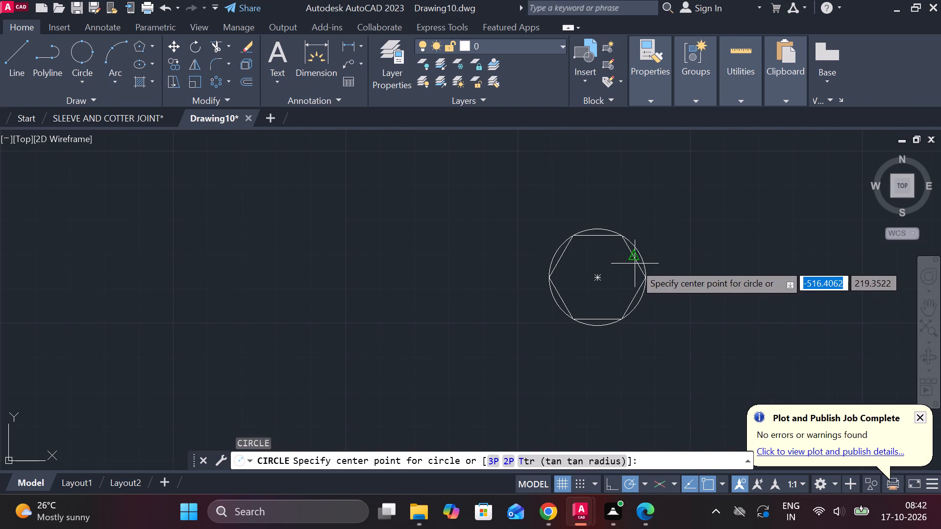
left_click(597, 279)
type("D")
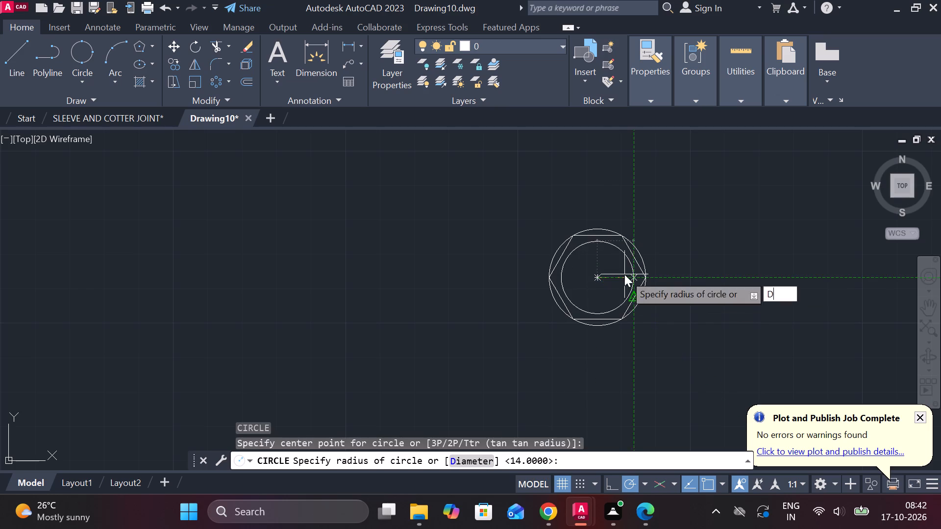
key("space")
key("1")
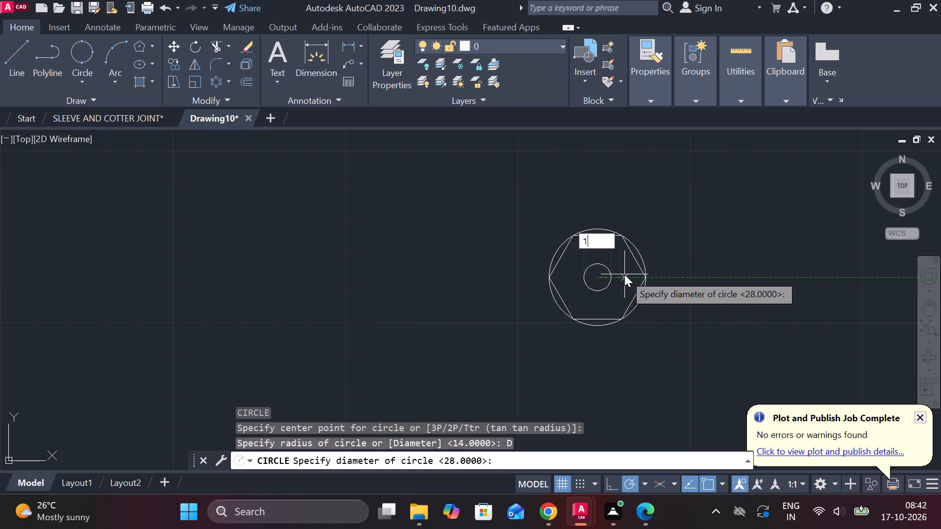
key("6")
key("Return")
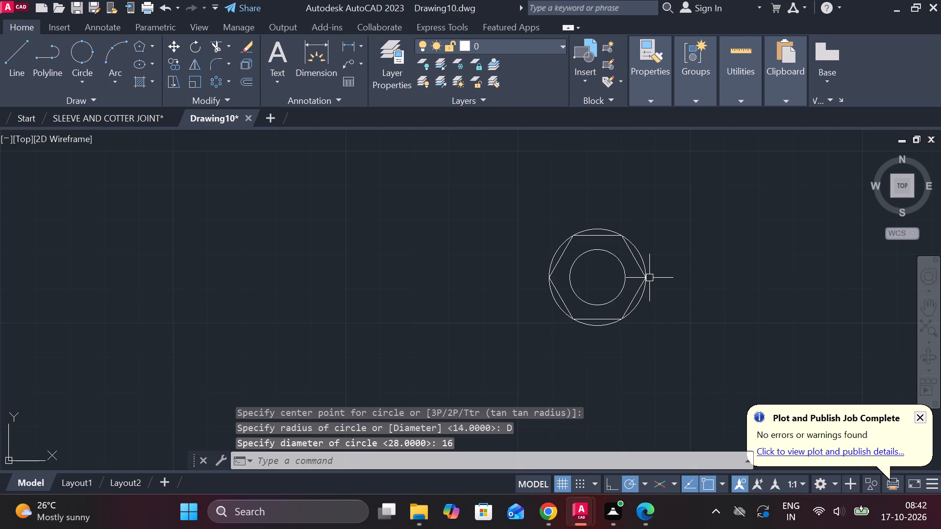
Draw a concentric circle of diameter 14 inside the 16 diameter shank circle of the bolt head.
scroll(649, 278, "up", 1)
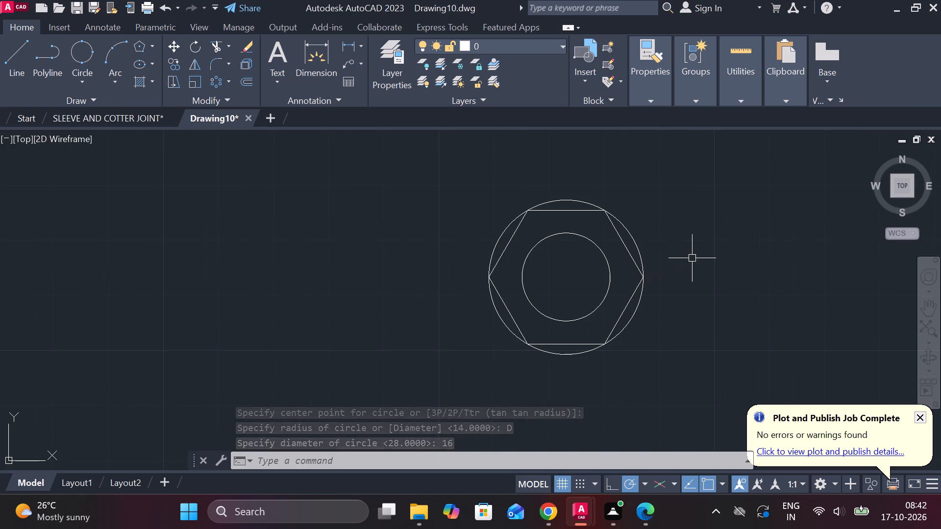
key("c")
key("space")
left_click(570, 279)
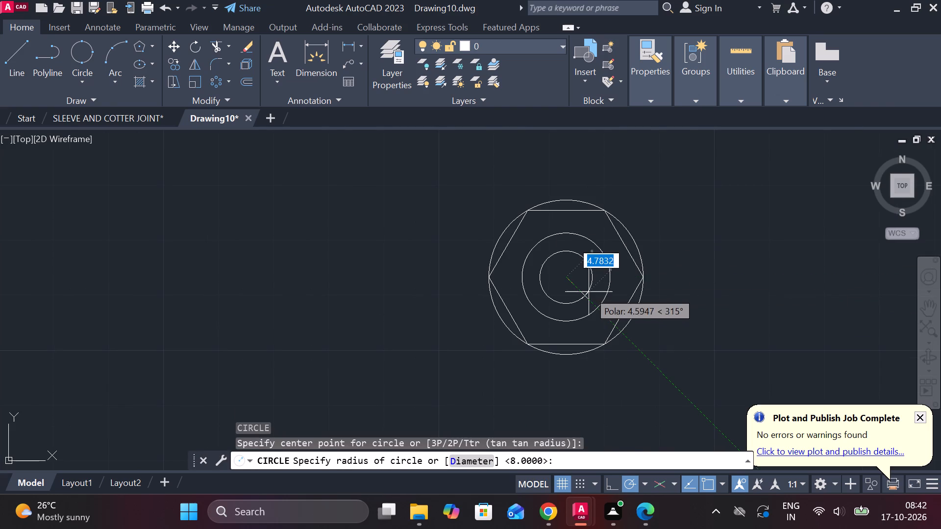
key("d")
key("space")
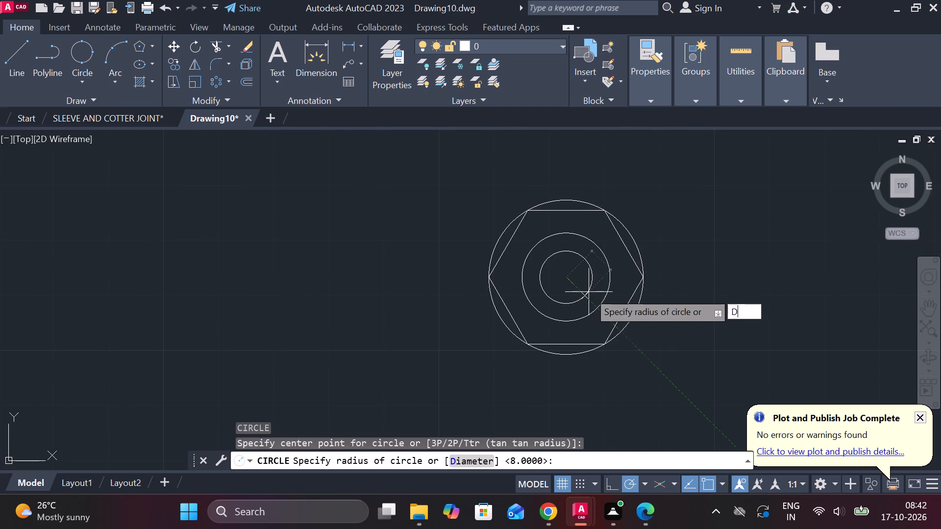
type("14")
key("space")
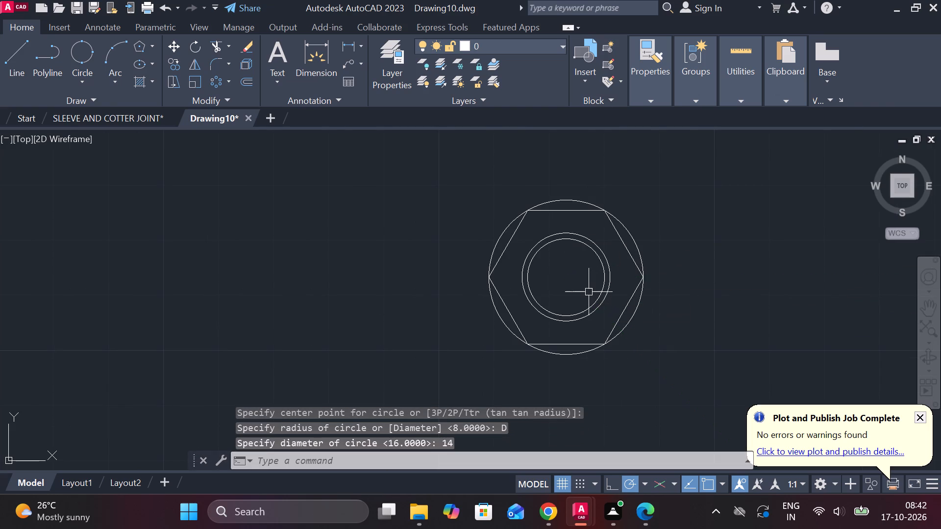
Copy the whole hexagonal bolt head from its centre to the four quadrant points of the side view's bolt pitch circle.
scroll(668, 280, "down", 2)
left_click(558, 230)
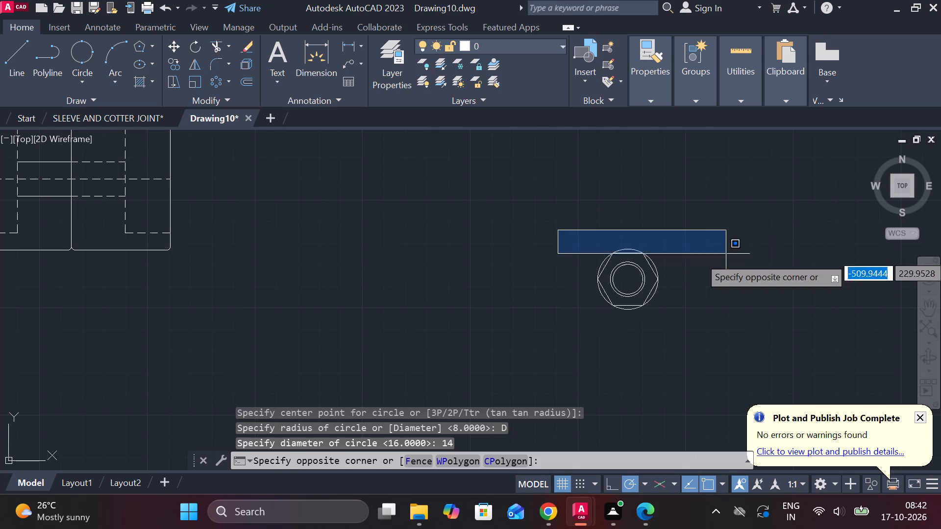
left_click(724, 329)
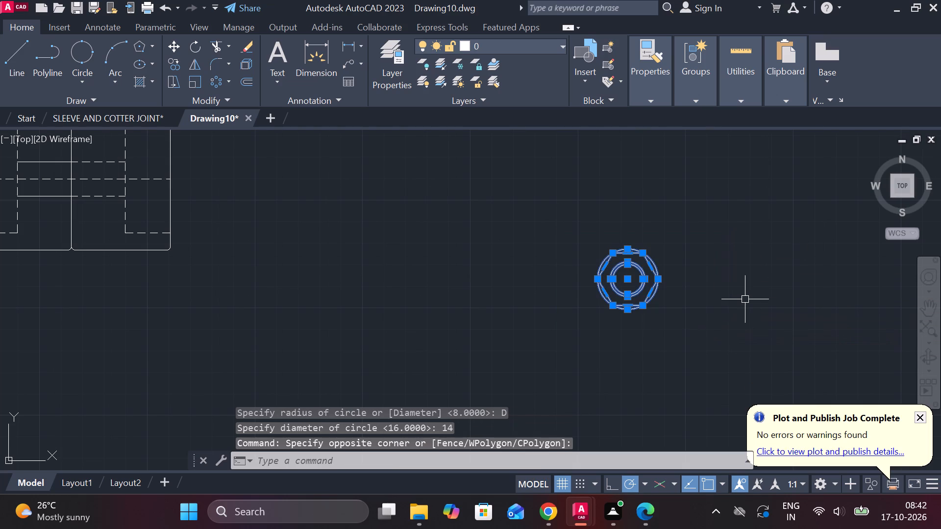
type("CO")
key("Return")
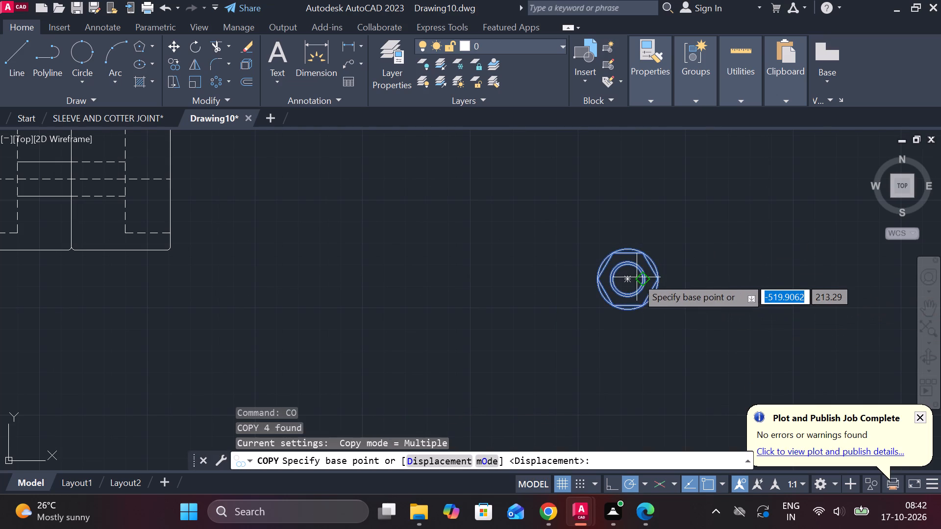
left_click(629, 281)
scroll(632, 282, "down", 2)
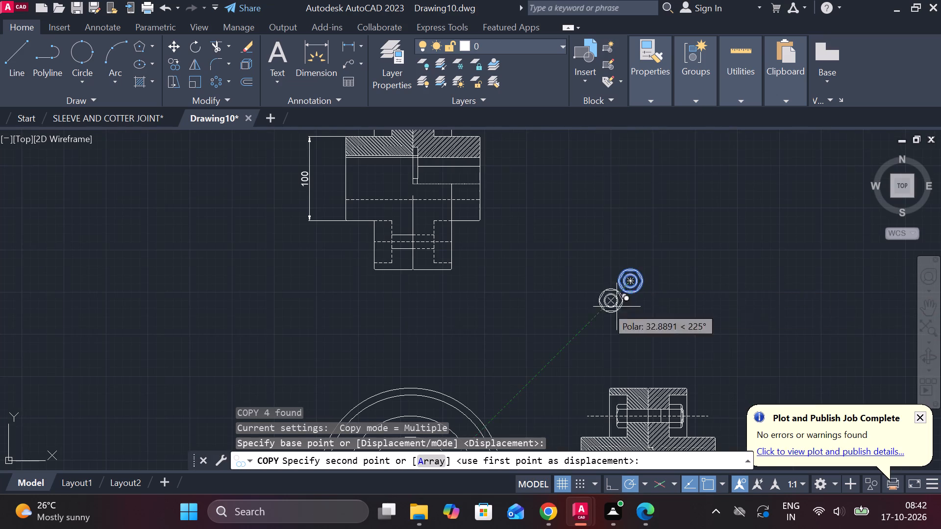
middle_click_drag(594, 315, 690, 144)
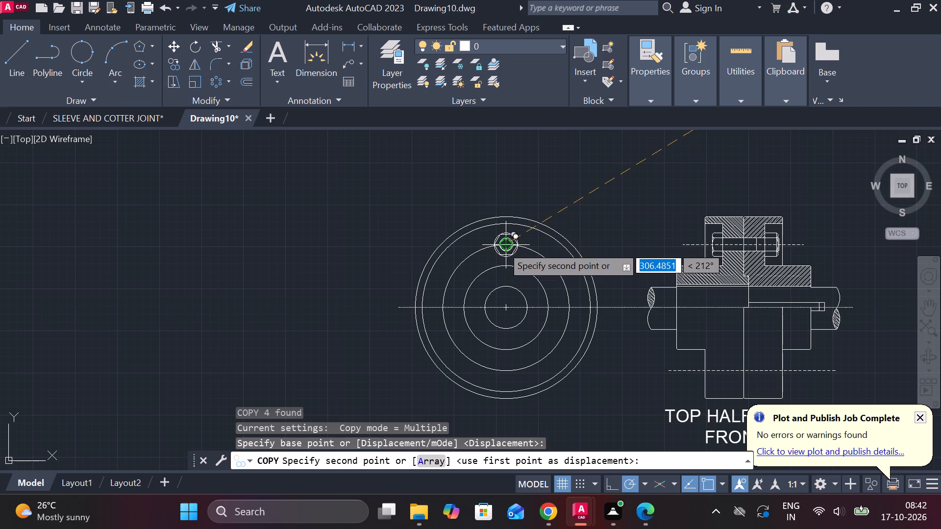
left_click(502, 246)
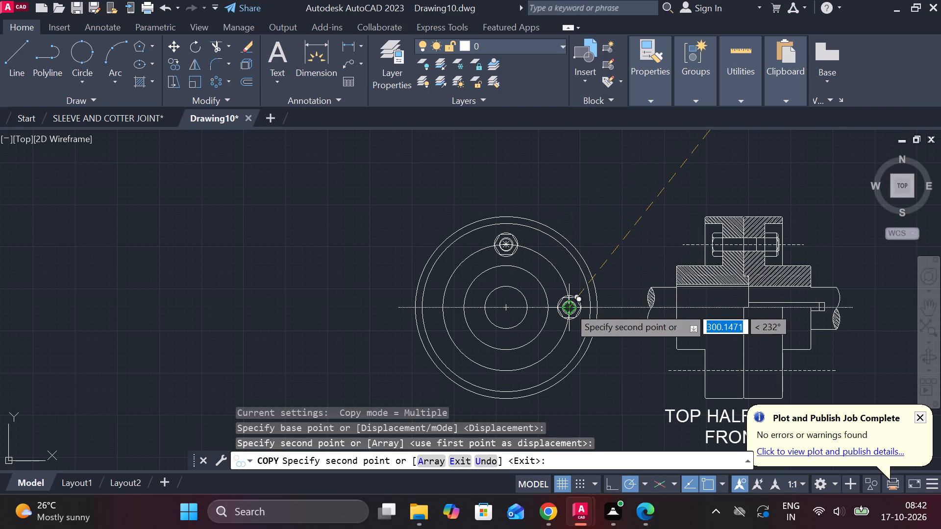
left_click(569, 307)
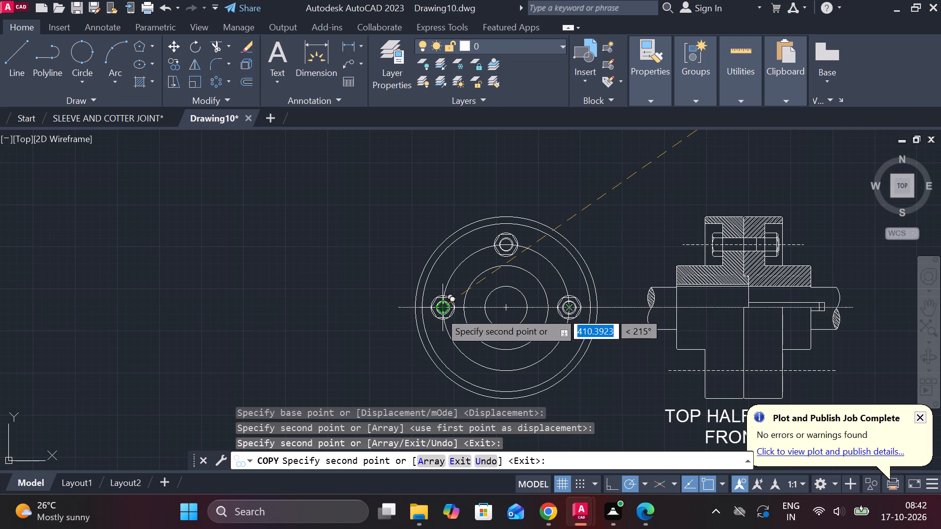
left_click(440, 312)
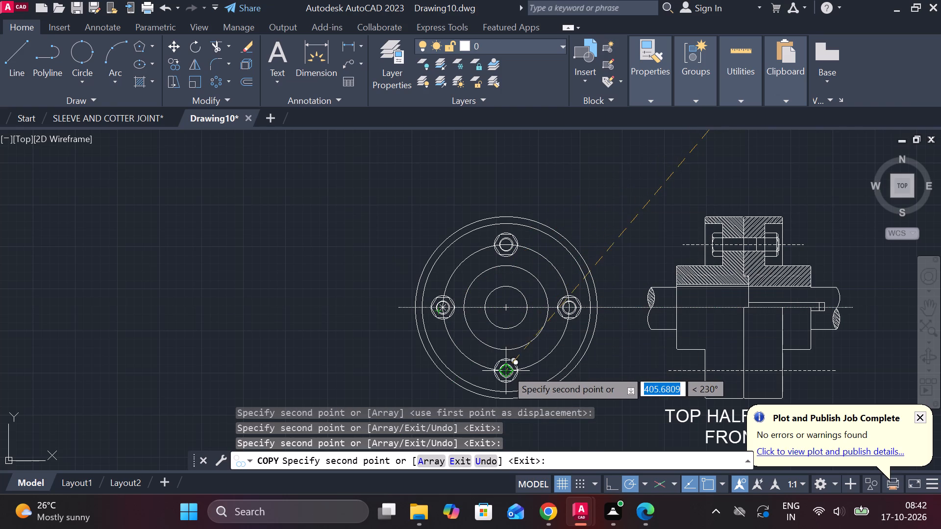
left_click(511, 369)
key("Escape")
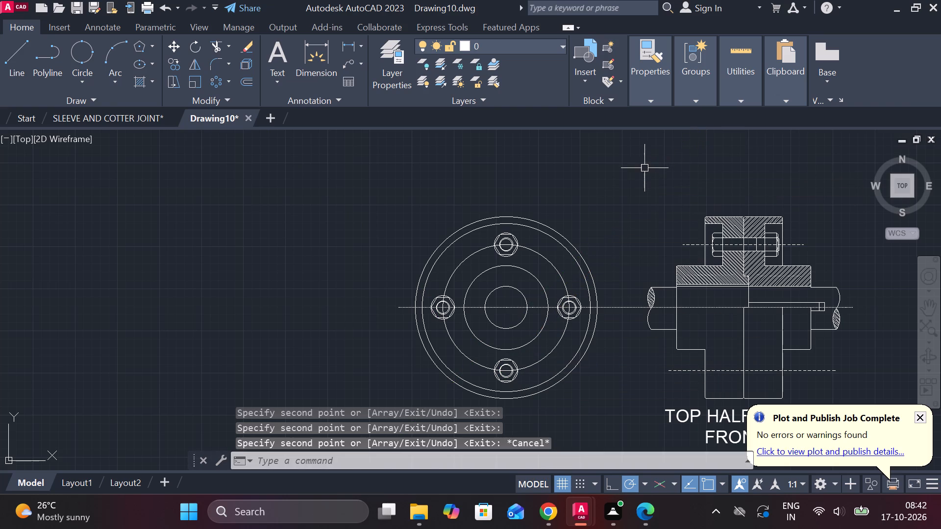
Erase the original bolt head left in the free space above the sectional front view.
scroll(641, 168, "down", 2)
middle_click_drag(642, 168, 598, 192)
left_click(605, 154)
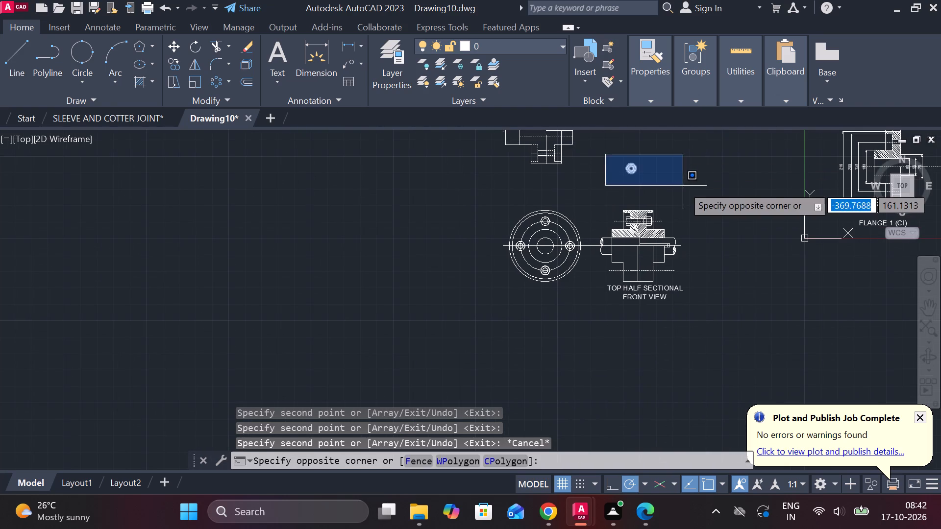
left_click(683, 186)
type("E")
key("space")
Change the linetype of the bolt pitch circle in the side view to DASHED.
scroll(535, 239, "up", 3)
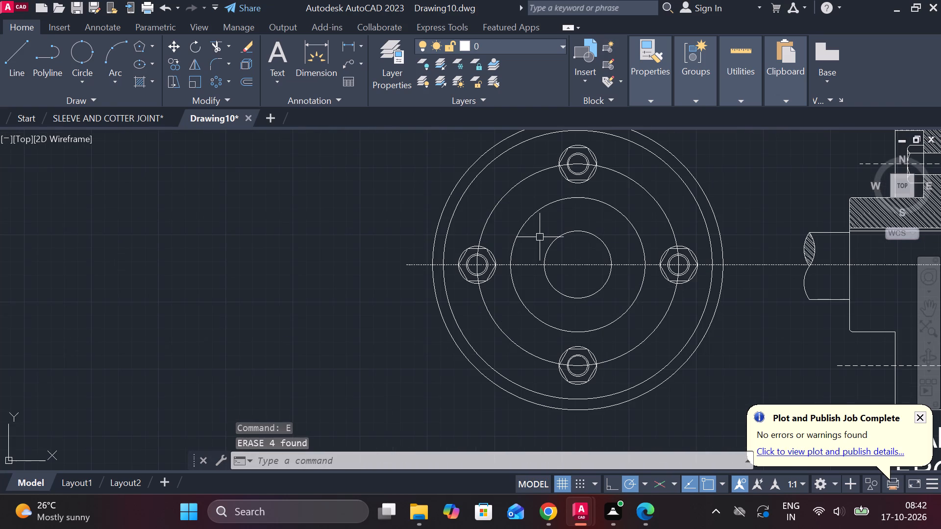
scroll(586, 226, "down", 3)
middle_click_drag(611, 168, 545, 214)
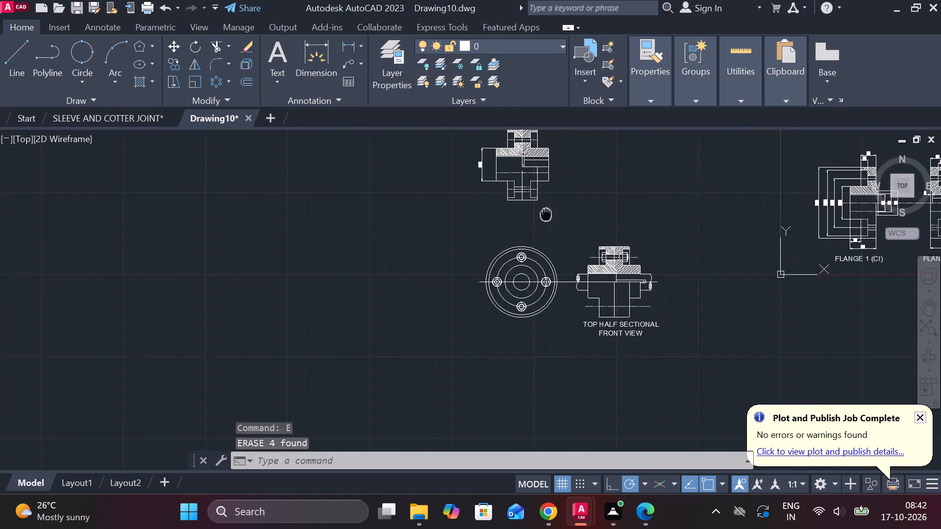
middle_click_drag(545, 214, 544, 214)
scroll(544, 222, "up", 1)
middle_click_drag(544, 223, 541, 171)
scroll(528, 239, "up", 2)
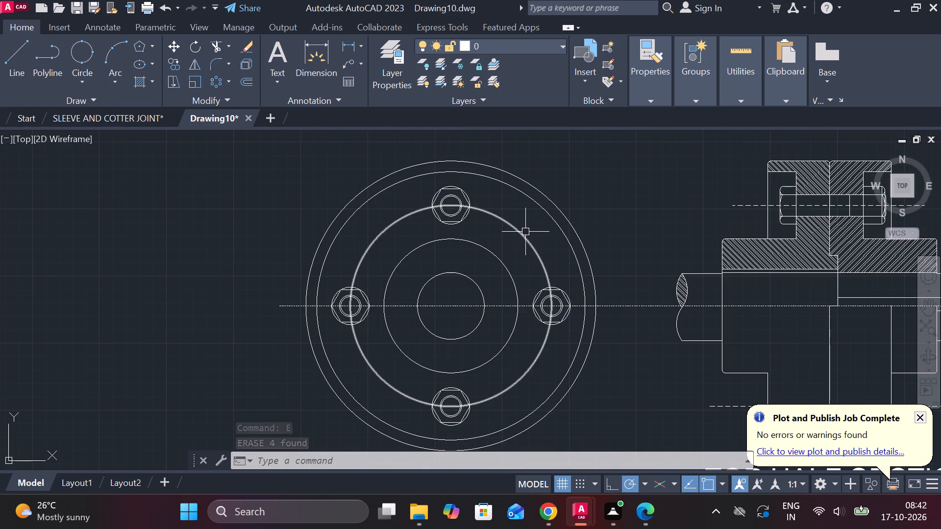
left_click(525, 232)
left_click(650, 100)
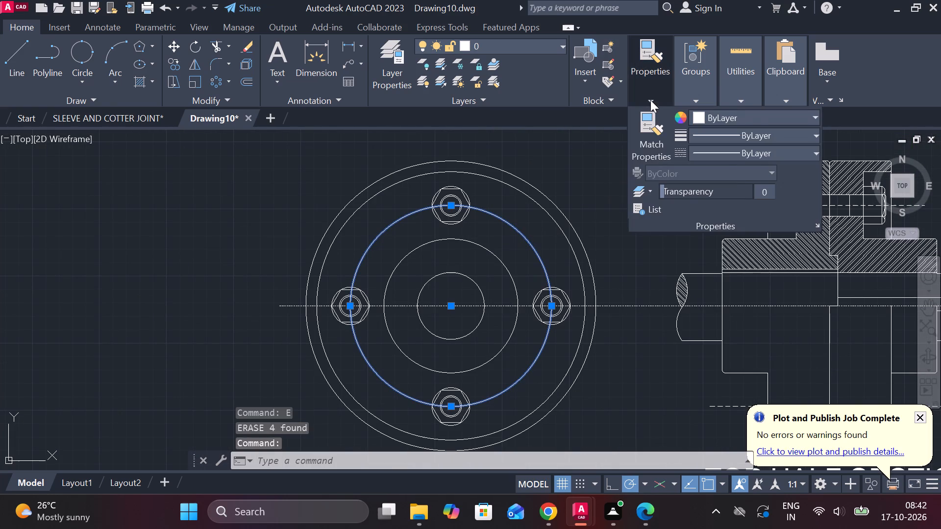
left_click(757, 151)
left_click(748, 215)
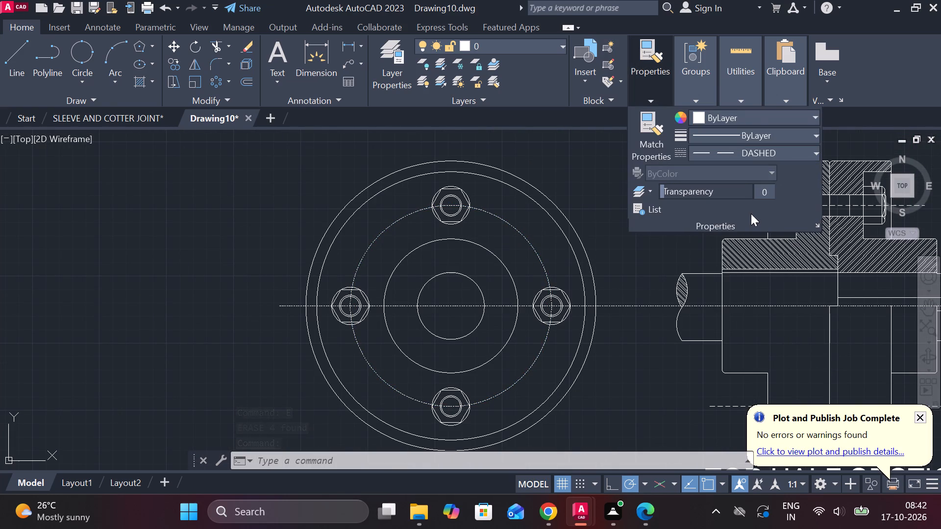
key("Escape")
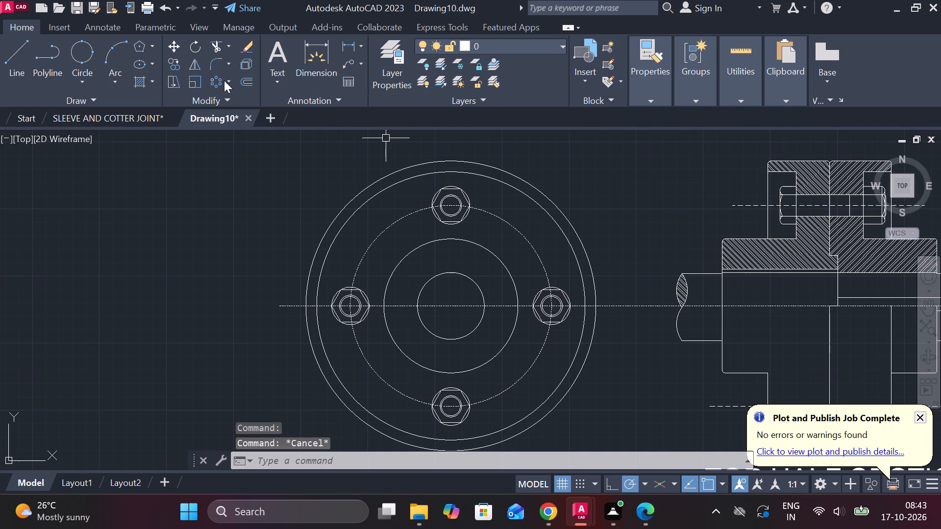
Hatch both halves of the innermost shaft circle in the side view using the current hatch settings.
left_click(136, 83)
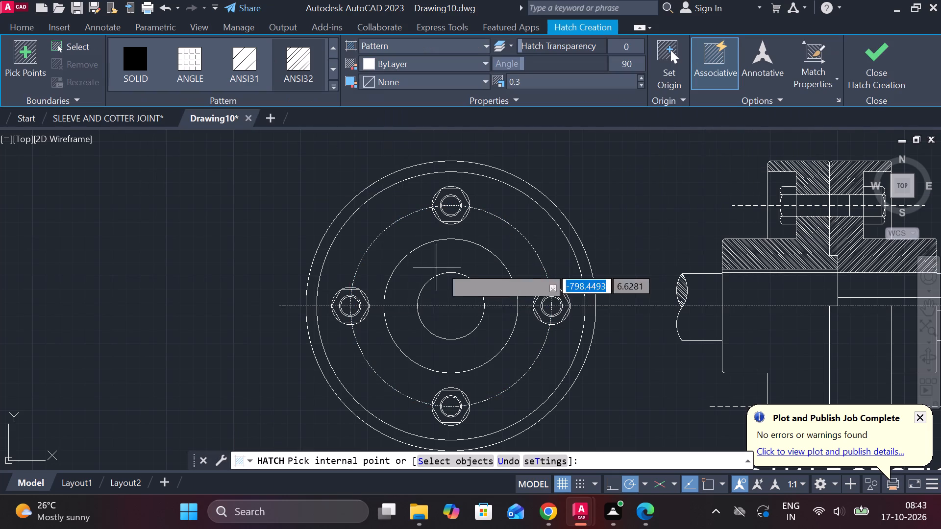
left_click(443, 289)
left_click(449, 318)
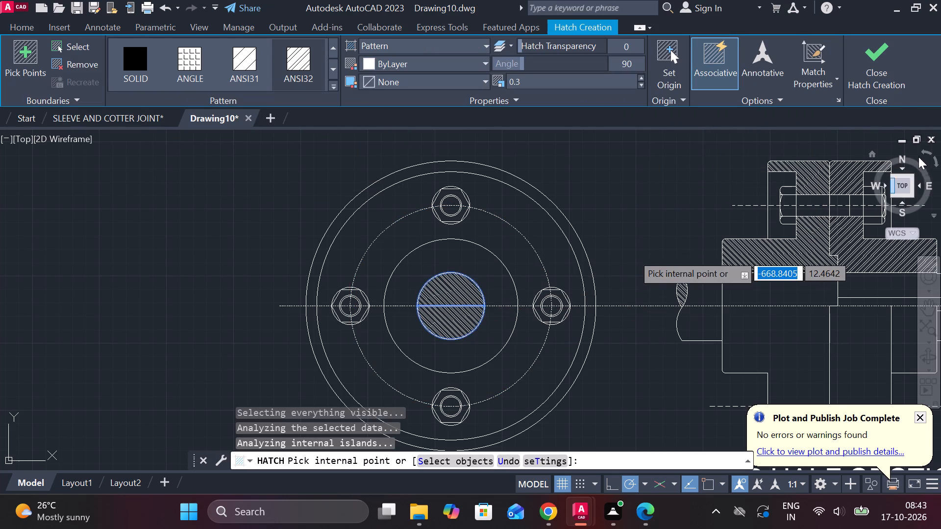
left_click(875, 77)
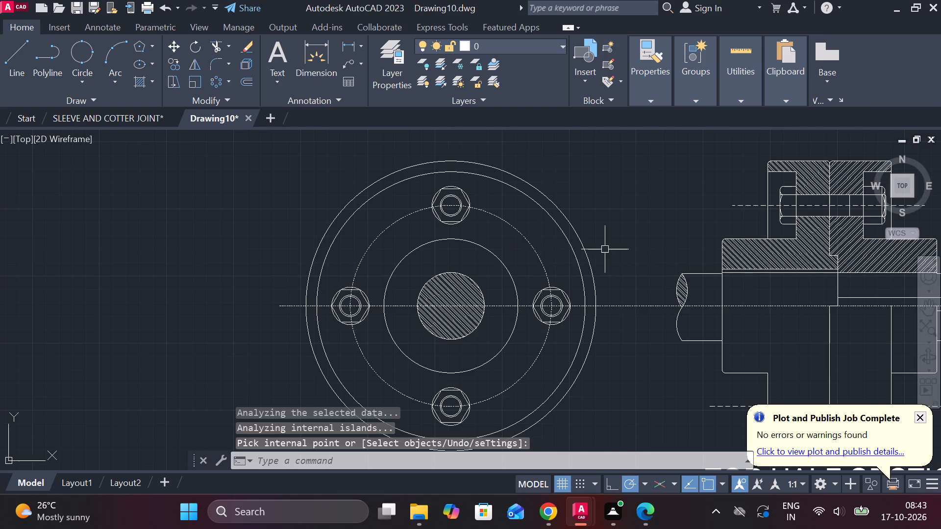
Draw the key outline from the shaft circle's top quadrant: 3 up, 5 left, 10 right, and down past the shaft circle.
middle_click_drag(611, 249, 617, 249)
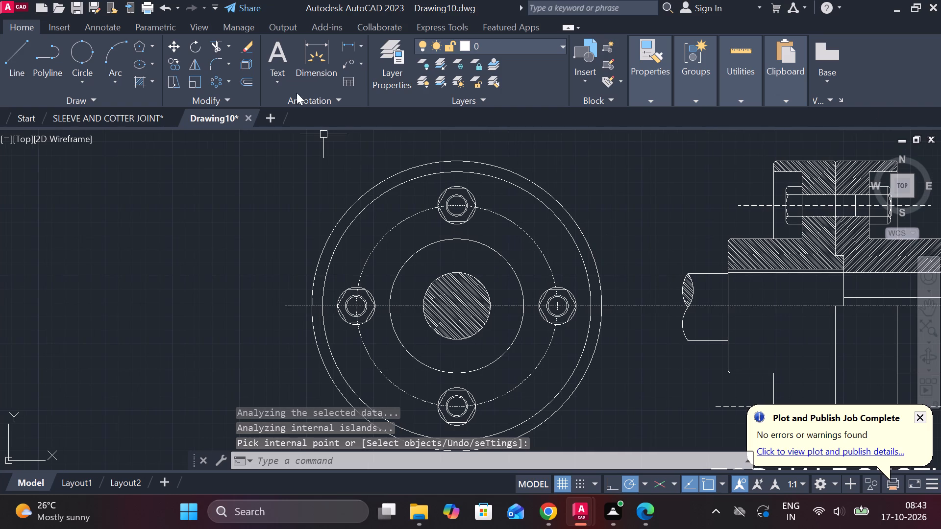
left_click(19, 50)
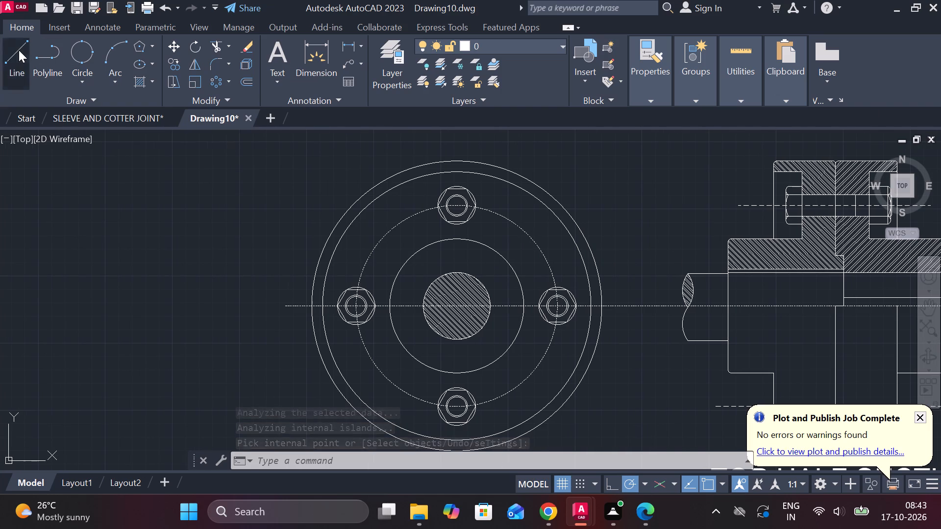
scroll(469, 276, "up", 2)
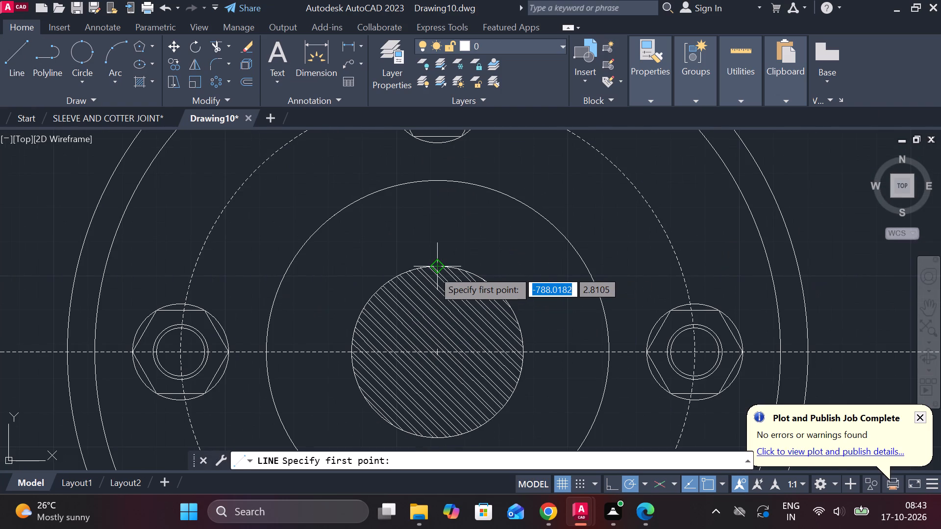
left_click(433, 270)
scroll(434, 252, "up", 2)
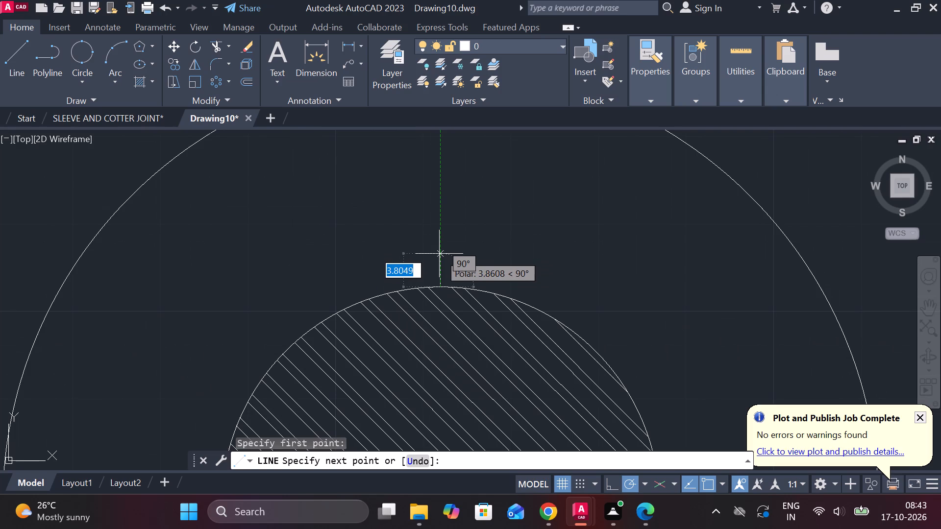
type("3")
key("space")
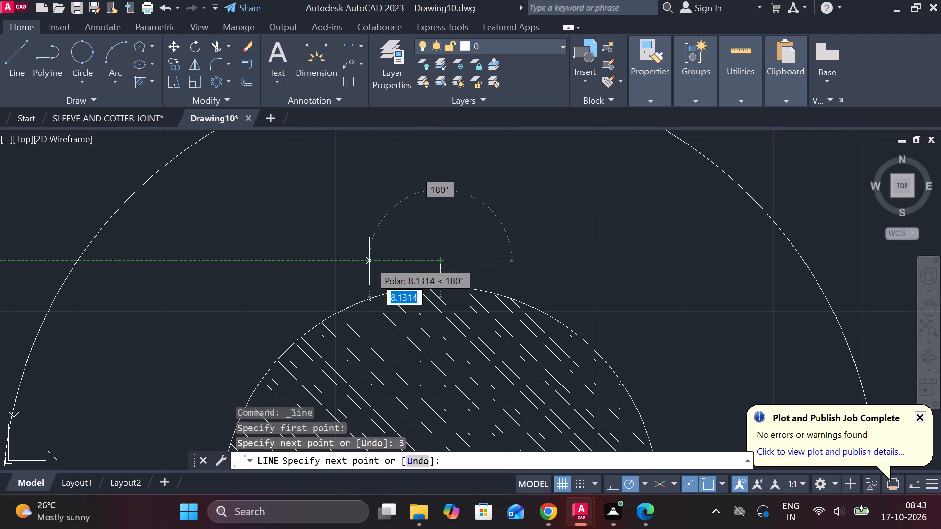
key("5")
key("Return")
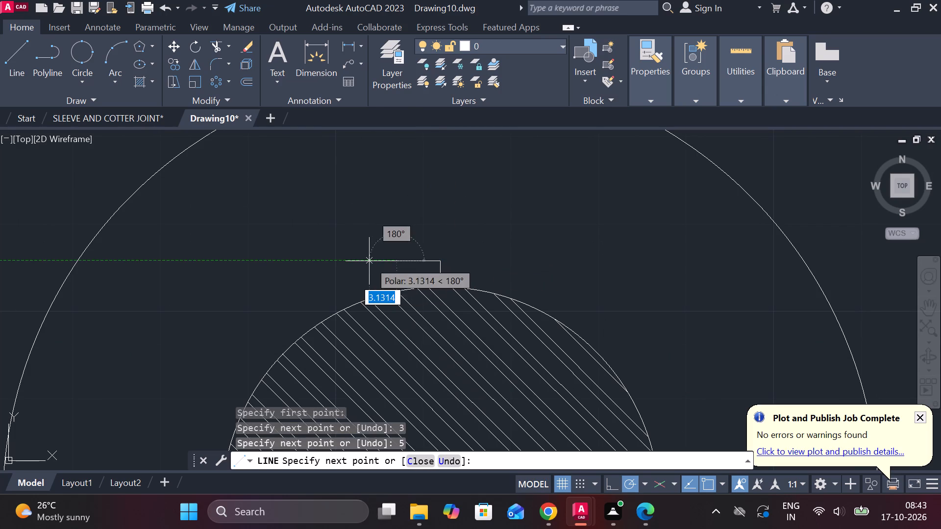
type("10")
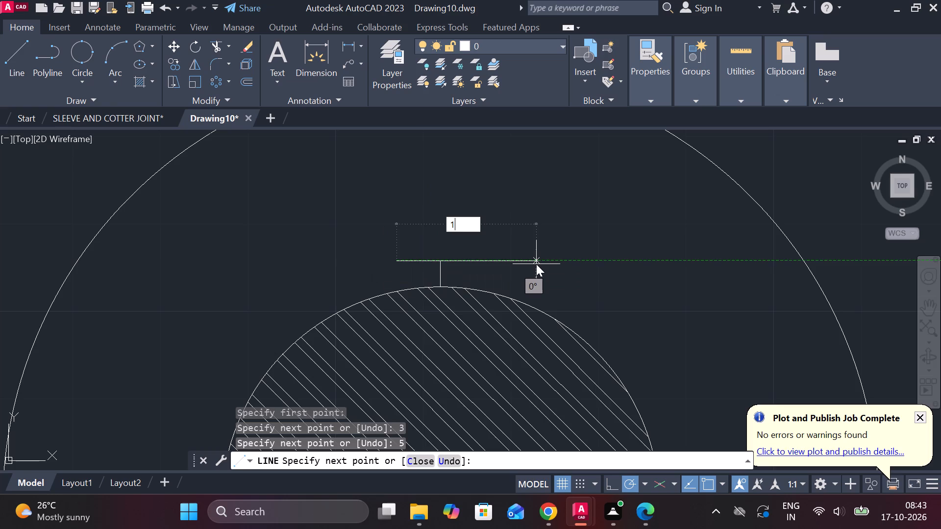
key("Return")
scroll(483, 271, "up", 2)
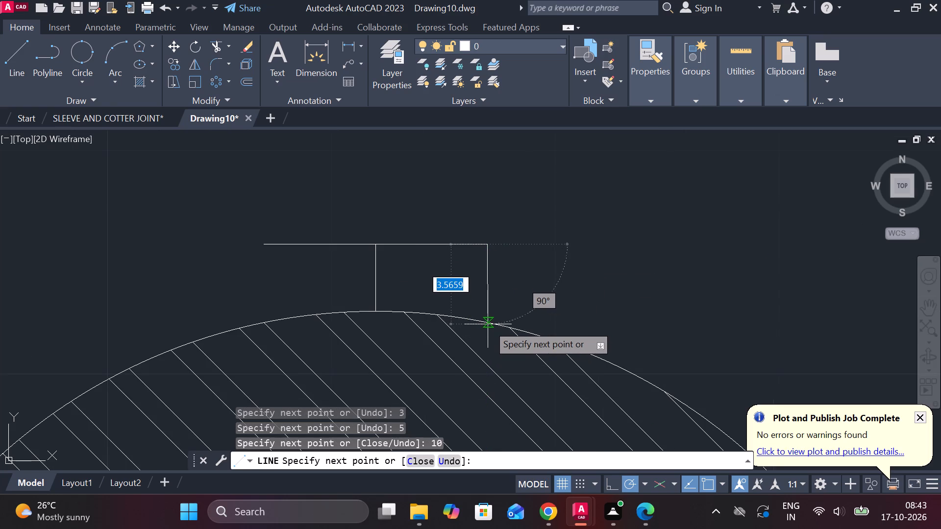
left_click(488, 340)
key("grave")
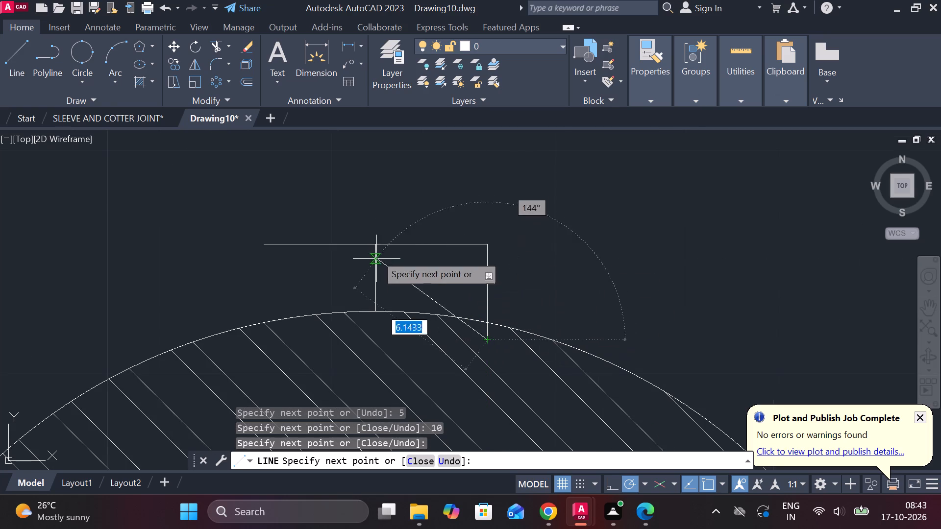
key("Escape")
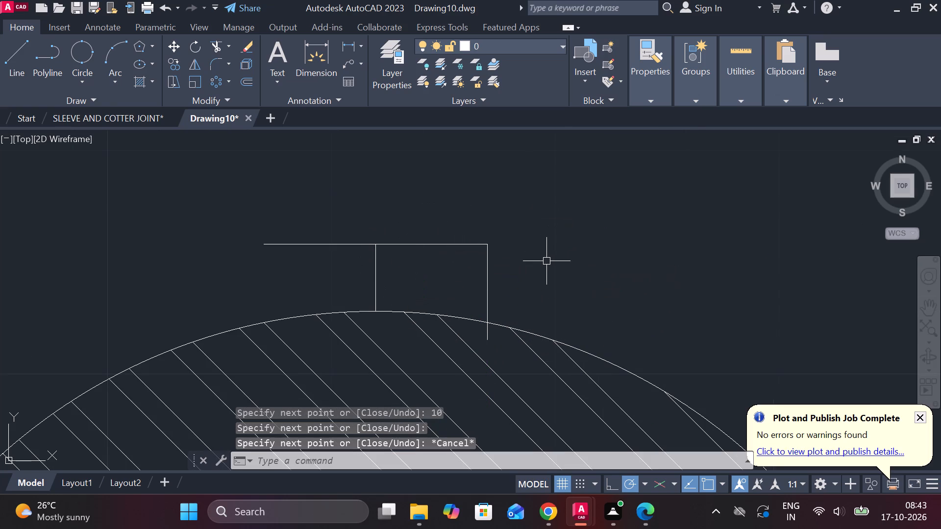
Trim the overhang of the key's right side inside the hatched shaft circle.
type("TR")
key("space")
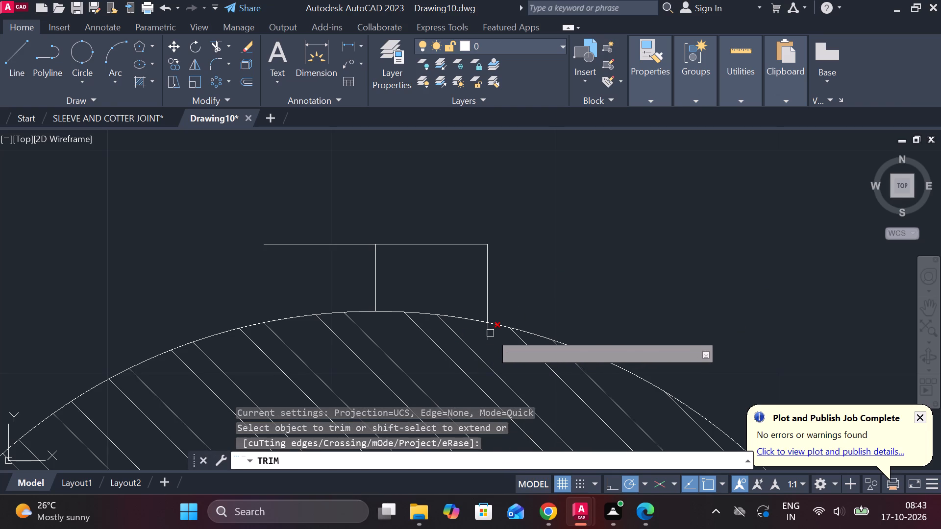
left_click(491, 333)
left_click(343, 243)
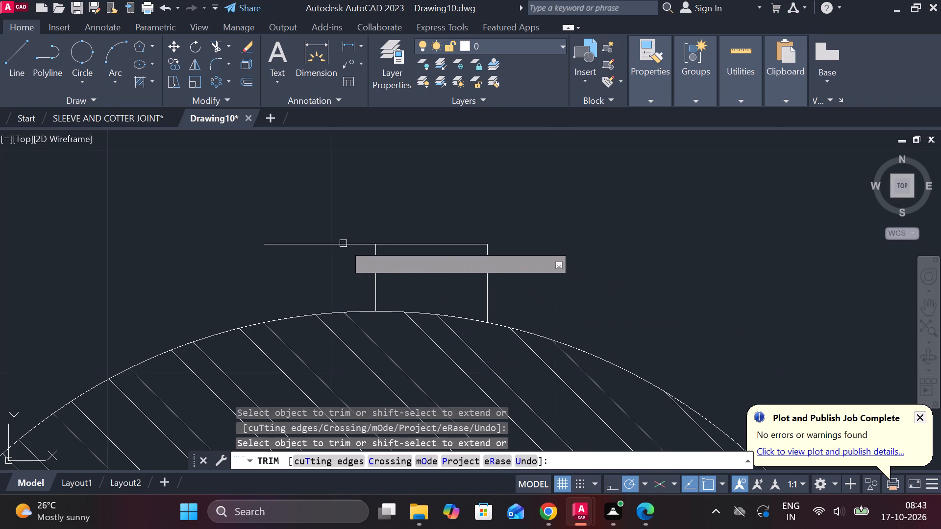
scroll(535, 224, "down", 3)
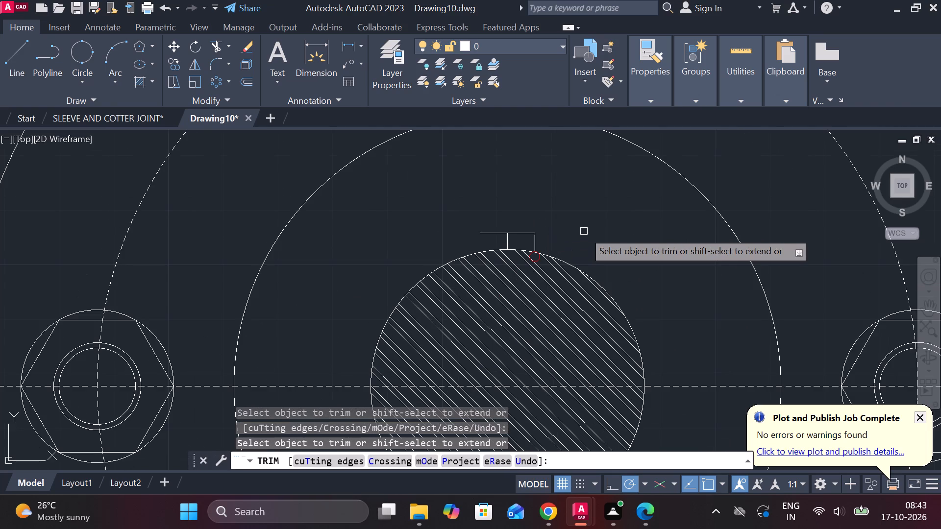
key("Escape")
left_click(141, 81)
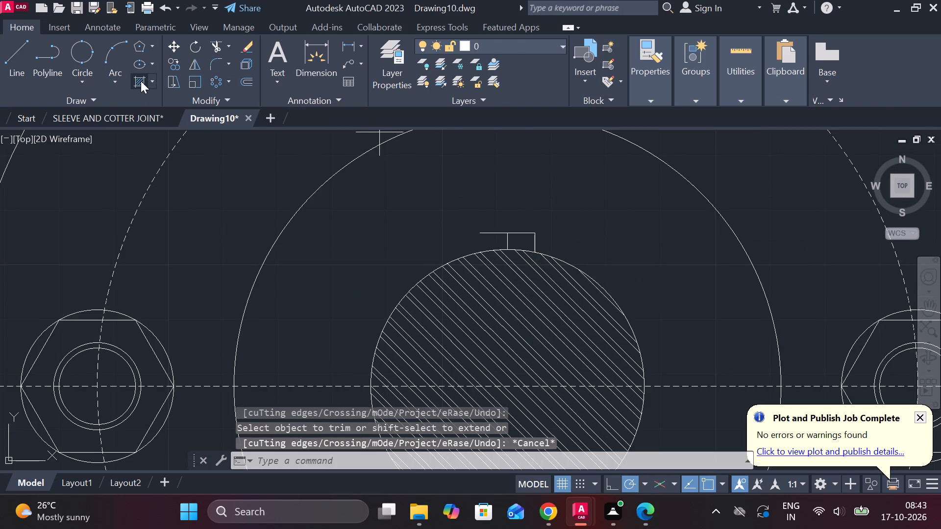
key("Escape")
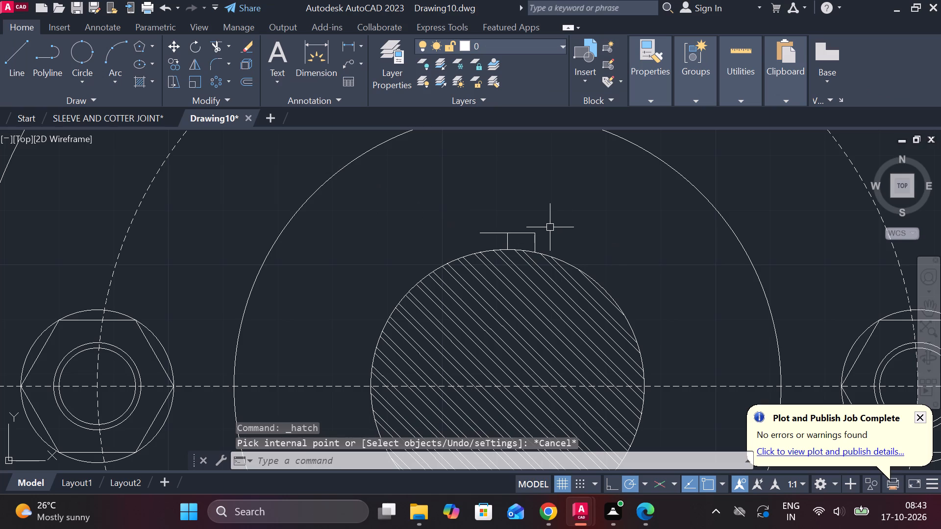
Draw the key's left side as a vertical line about 3.7 long, from the top edge's free end down past the shaft circle.
key("l")
key("Return")
scroll(494, 231, "up", 3)
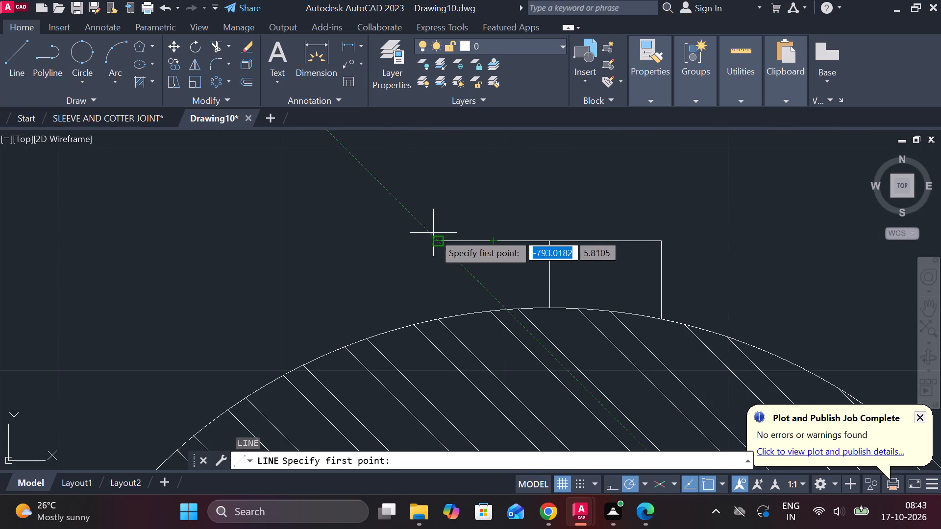
left_click(434, 236)
scroll(438, 302, "up", 3)
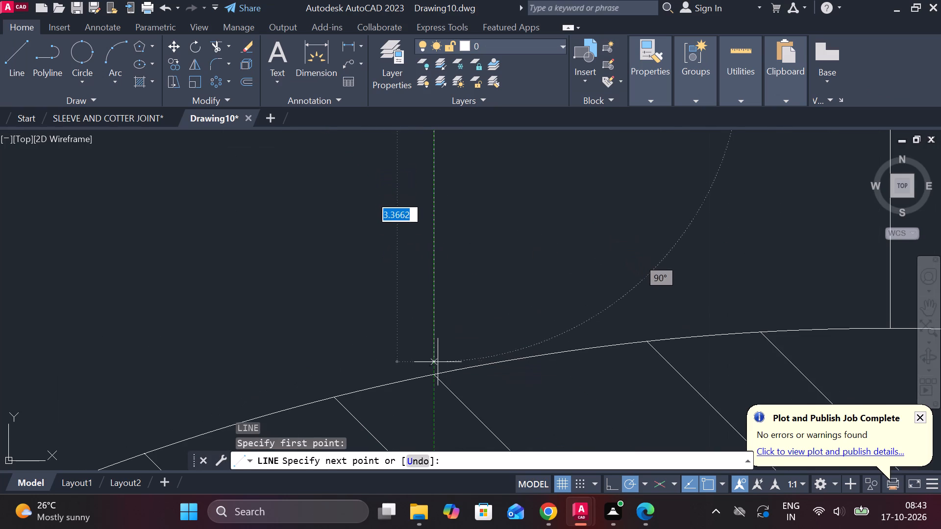
left_click(433, 398)
key("Escape")
Trim the overhang of the key's left side inside the shaft circle.
type("TR")
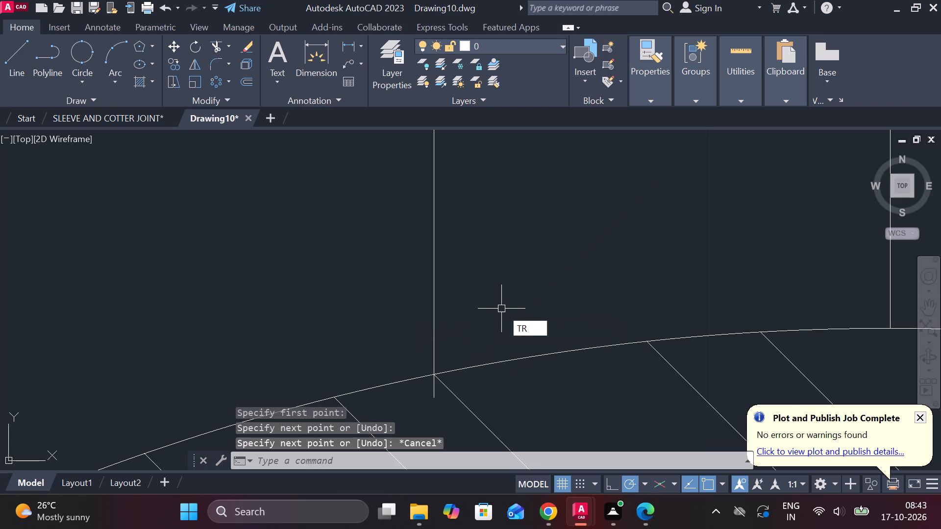
key("space")
scroll(427, 385, "up", 3)
left_click(447, 373)
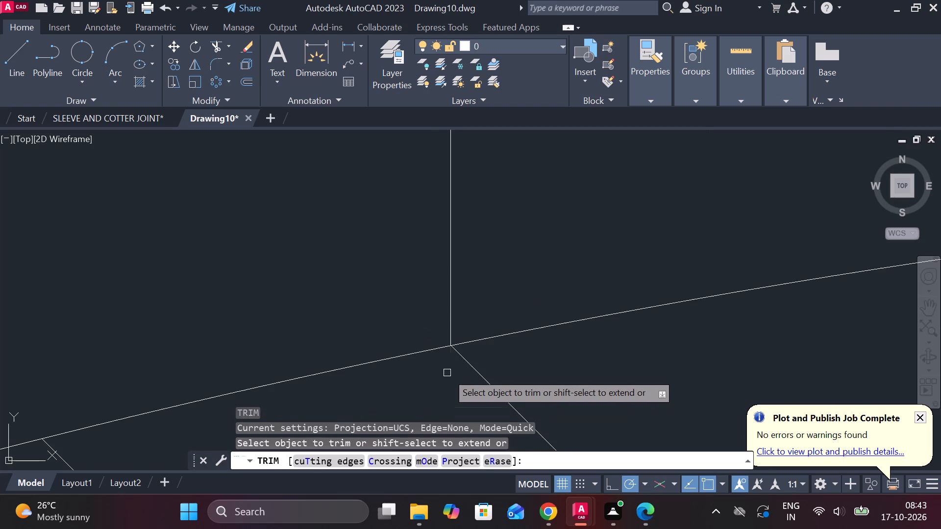
scroll(468, 294, "down", 3)
scroll(510, 265, "down", 3)
key("Escape")
scroll(532, 234, "down", 3)
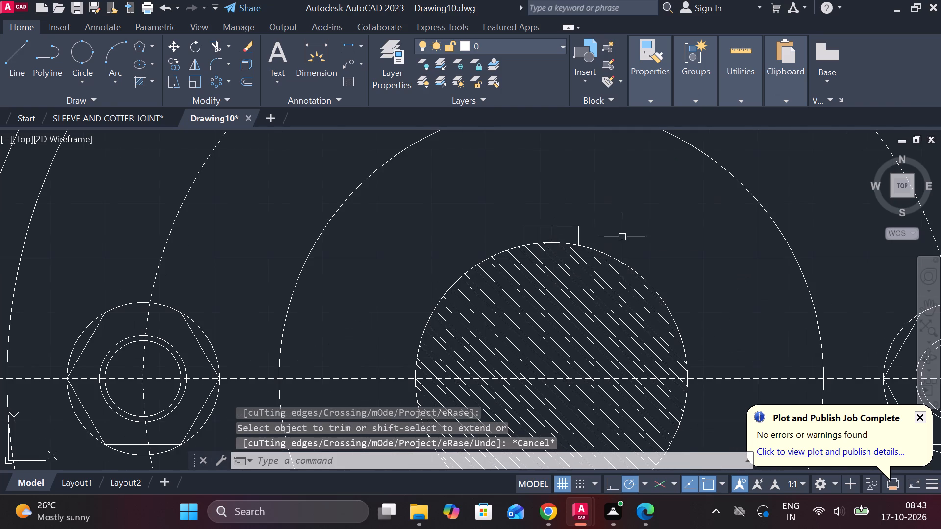
Mirror the whole key outline about a 45° diagonal through the shaft centre, keeping the source objects, to place a second key at the shaft's left quadrant.
scroll(628, 235, "down", 1)
scroll(615, 225, "up", 2)
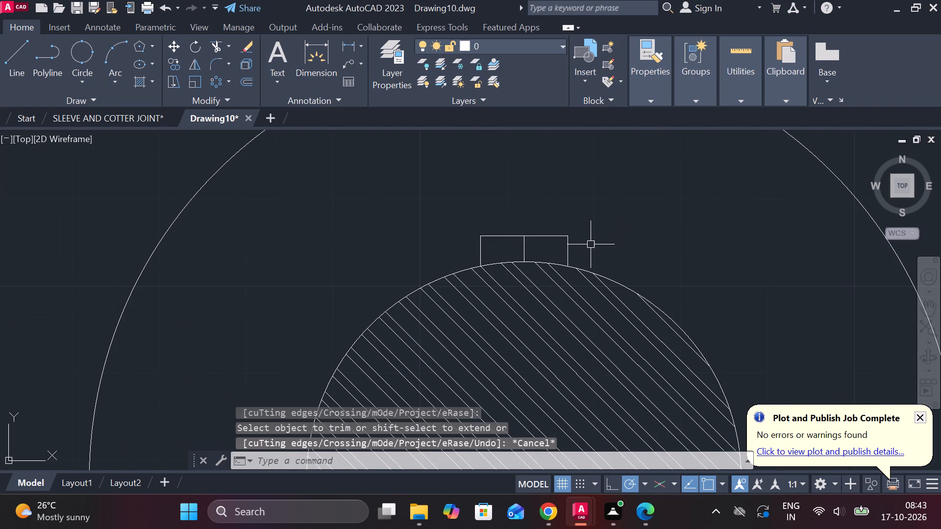
middle_click_drag(597, 239, 581, 138)
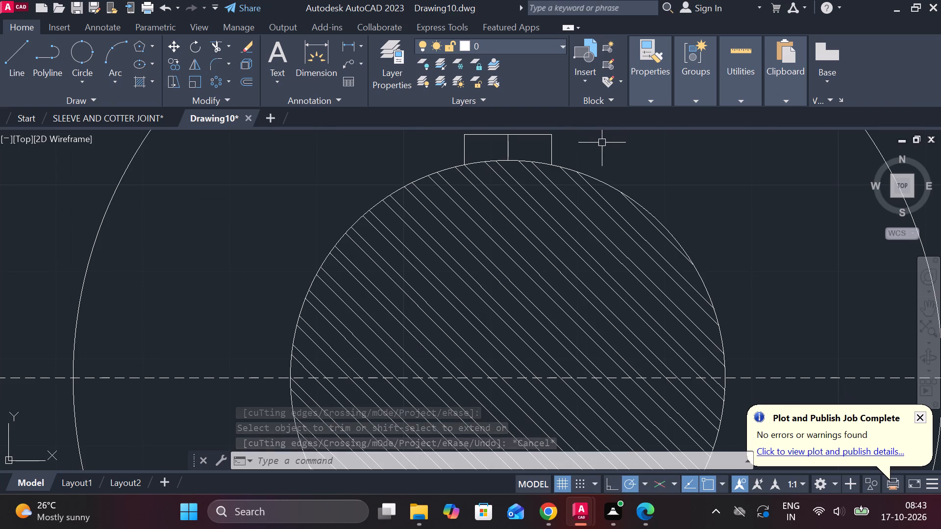
left_click(576, 153)
left_click(450, 131)
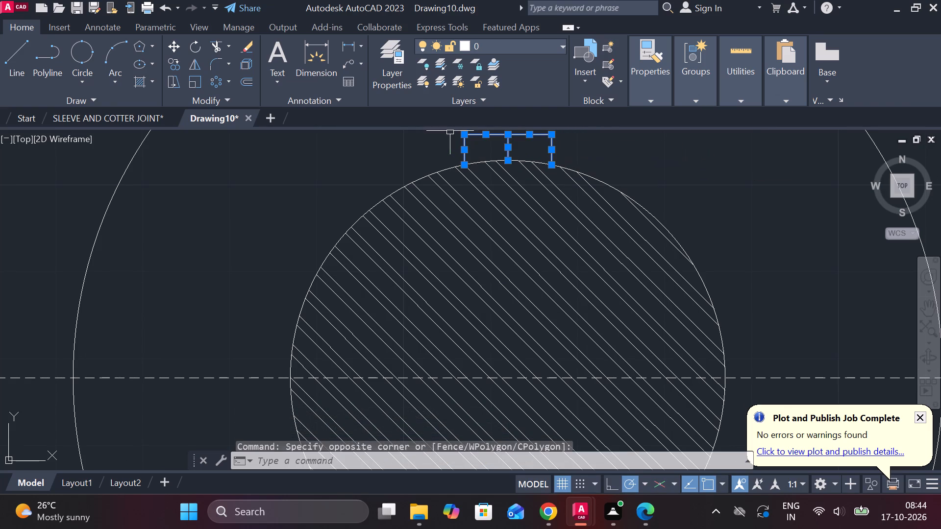
type("MI")
key("Return")
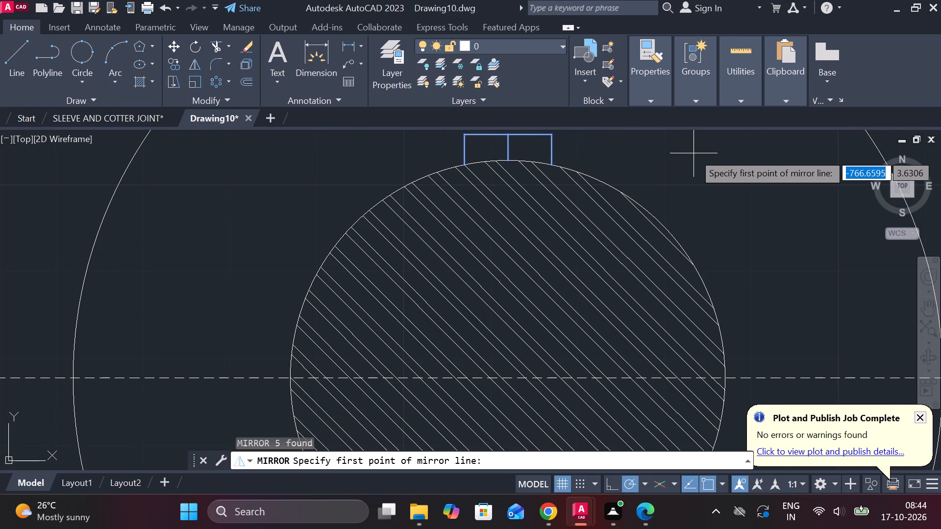
scroll(693, 153, "down", 1)
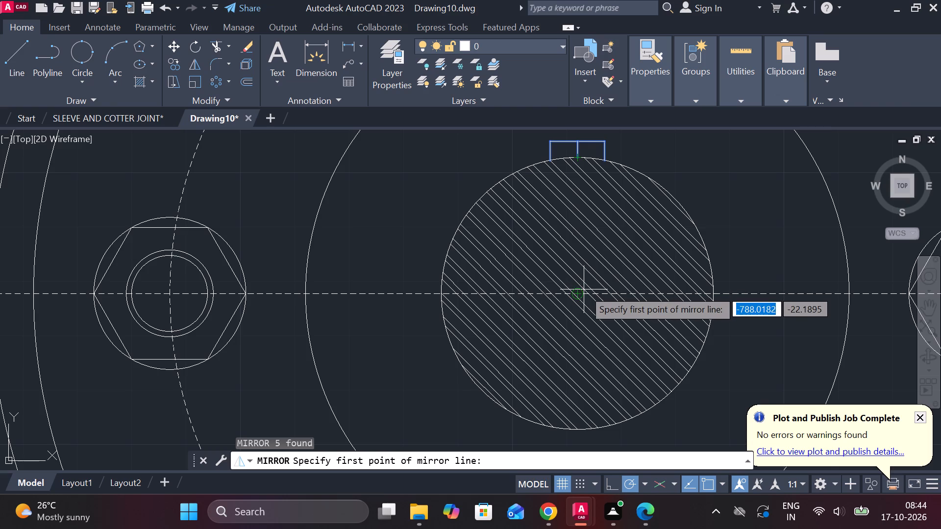
left_click(577, 292)
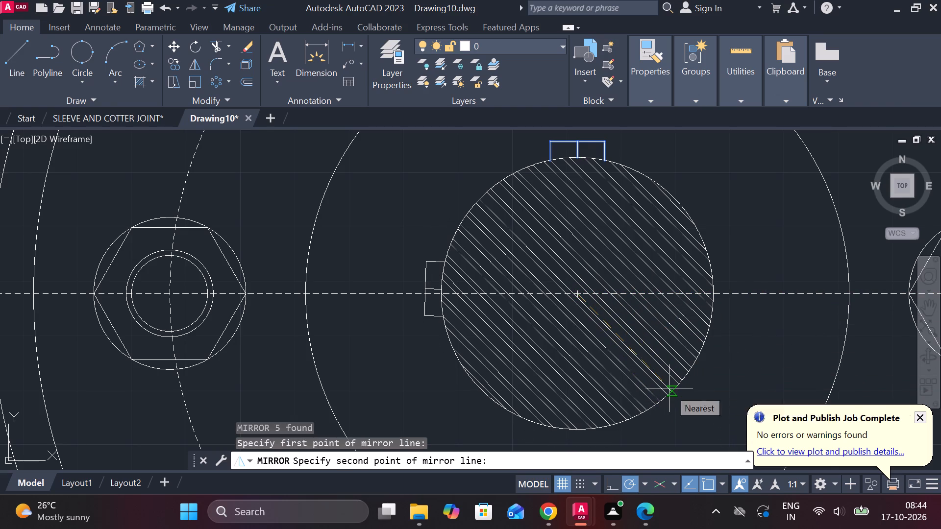
left_click(685, 402)
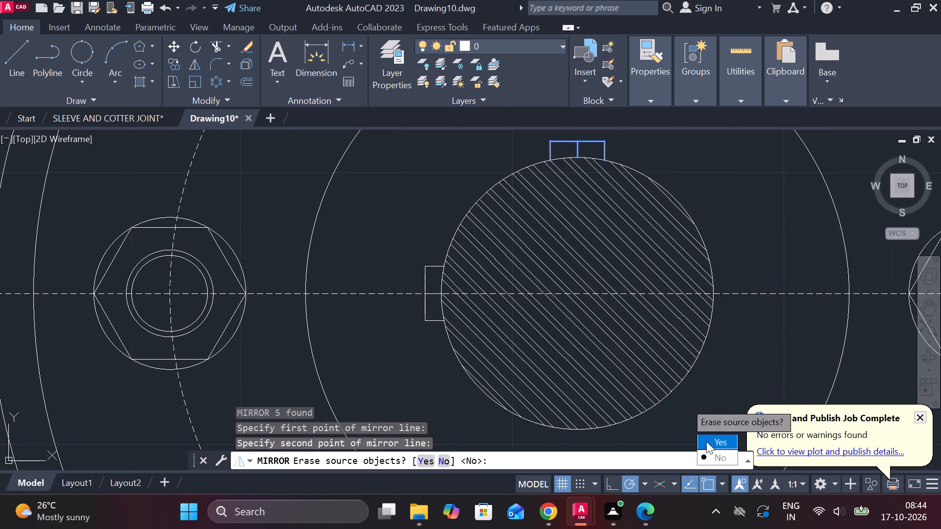
left_click_drag(710, 455, 685, 402)
scroll(675, 305, "down", 2)
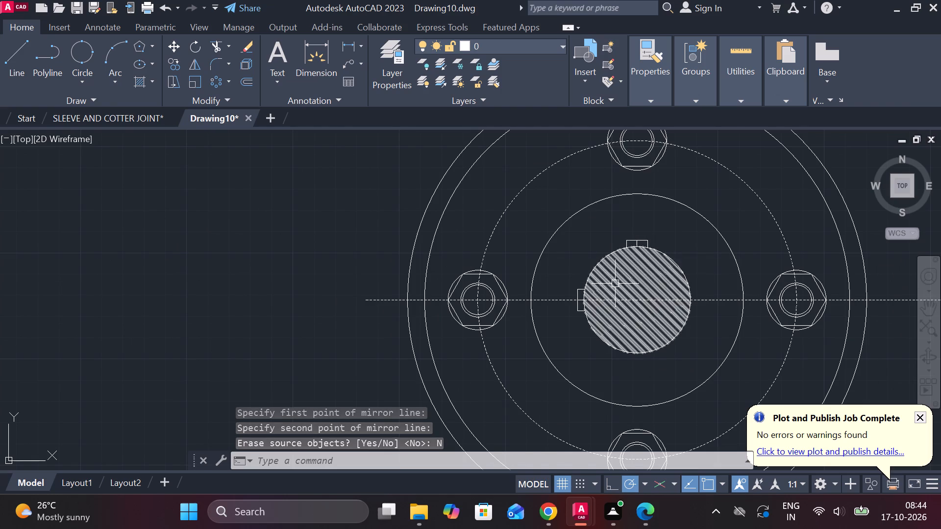
Erase the short vertical construction line in the middle of the top key.
scroll(688, 257, "up", 2)
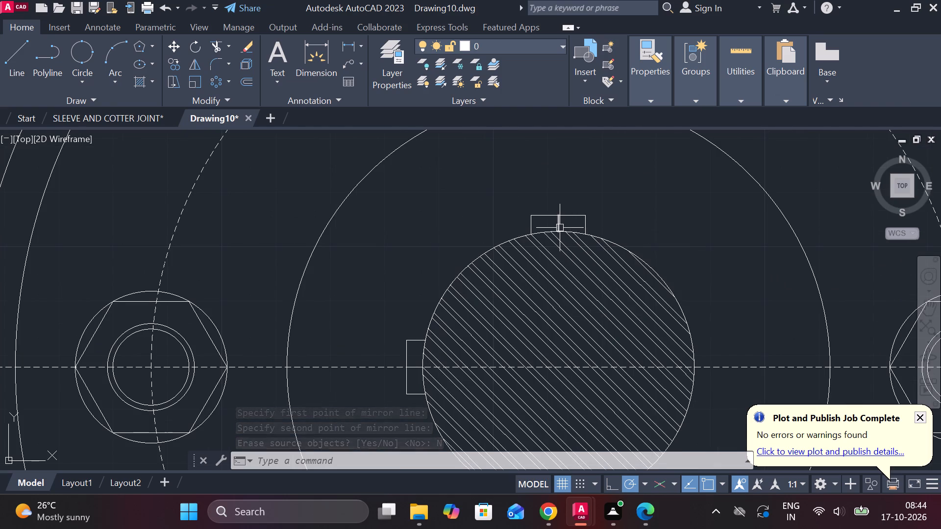
scroll(567, 215, "down", 1)
scroll(564, 225, "up", 2)
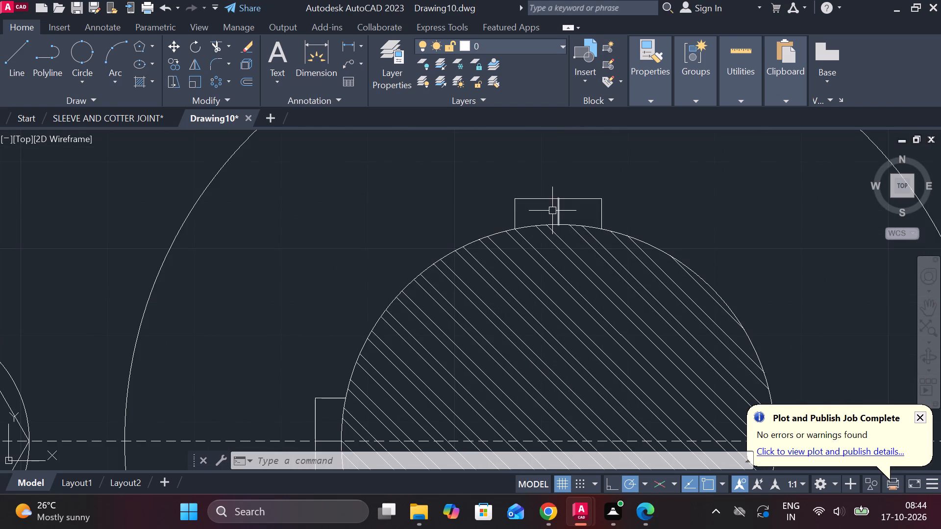
left_click(559, 215)
type("E")
key("space")
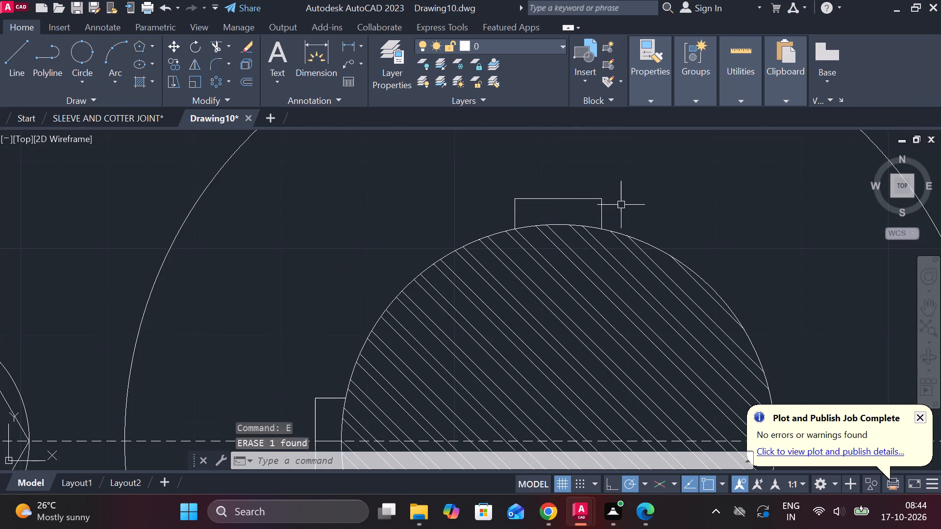
Draw a vertical centreline through the side view's centre, extending past the outer flange circle above and below.
scroll(621, 205, "down", 3)
scroll(664, 225, "down", 1)
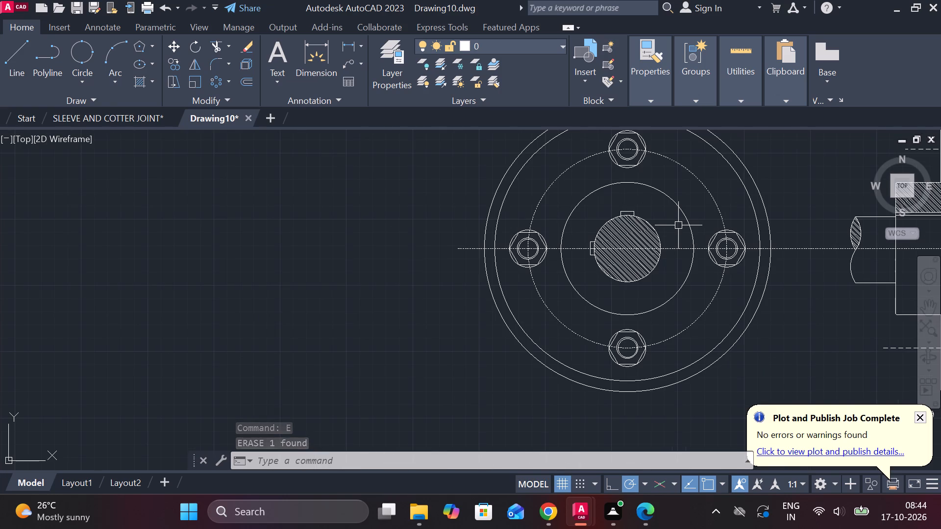
scroll(678, 225, "down", 1)
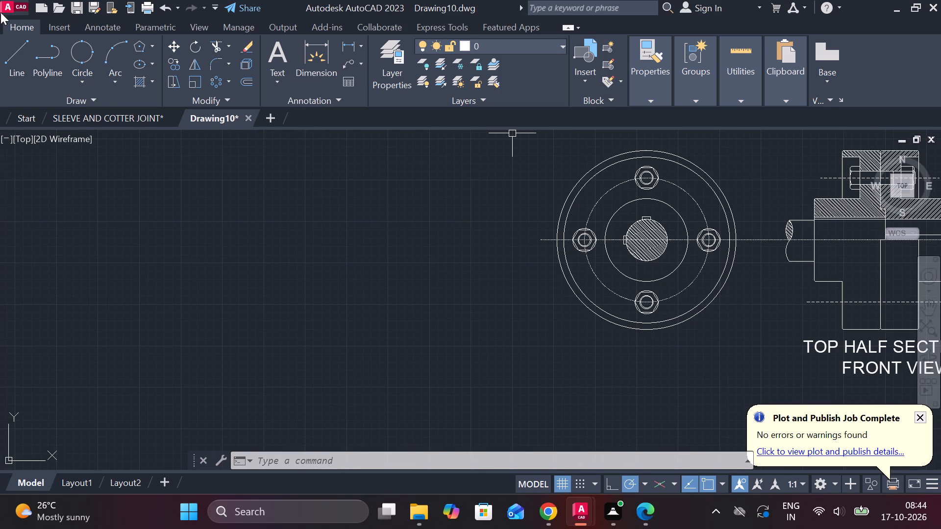
left_click(16, 48)
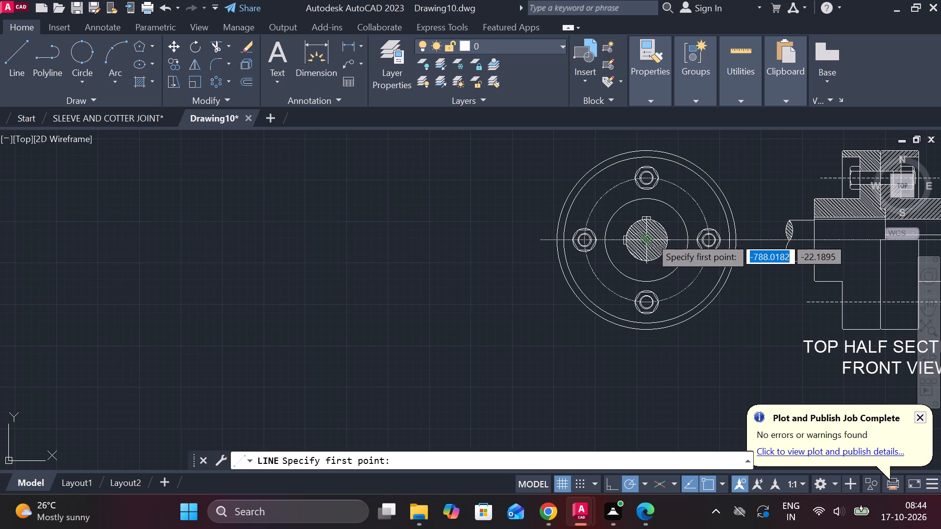
middle_click_drag(664, 176, 633, 234)
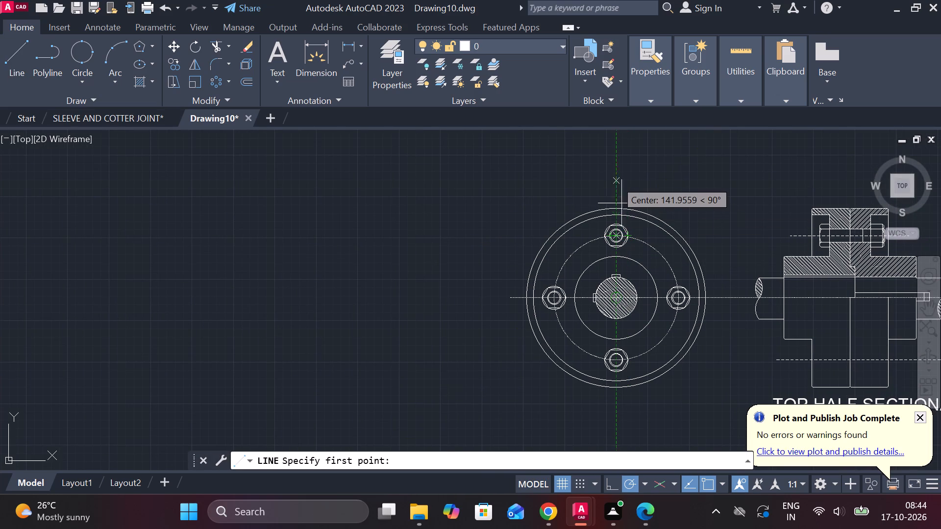
scroll(626, 211, "up", 2)
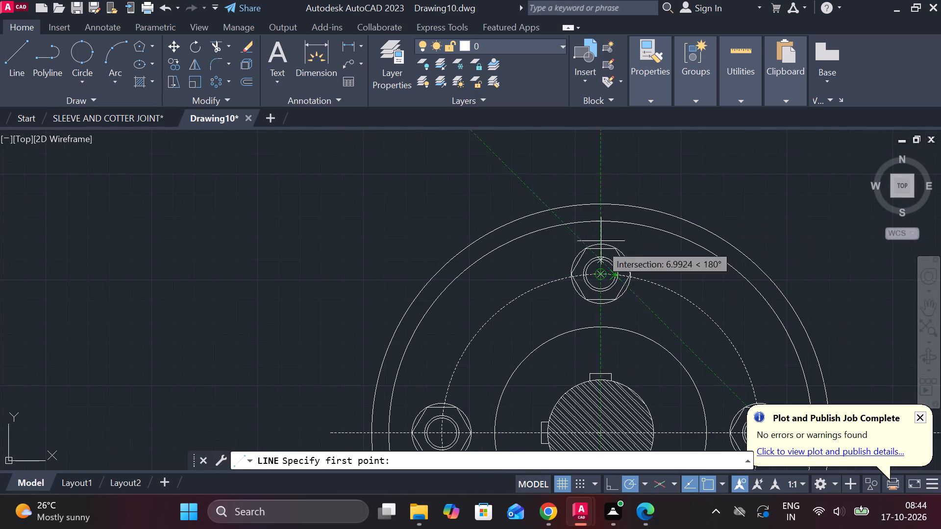
left_click(601, 177)
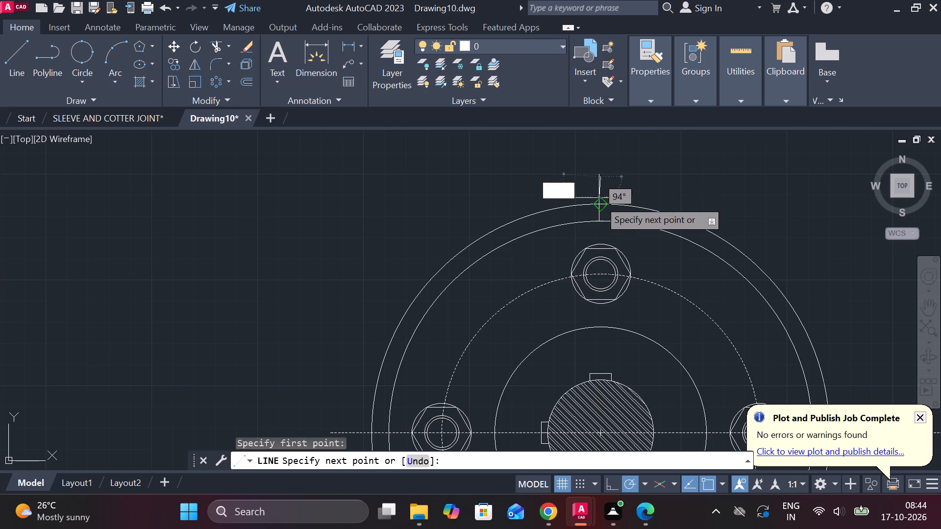
scroll(599, 205, "down", 2)
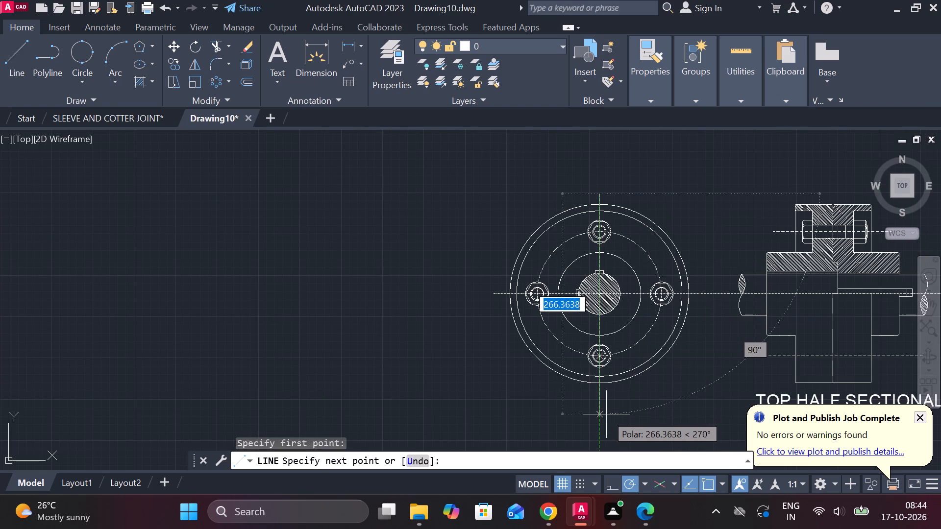
left_click(606, 404)
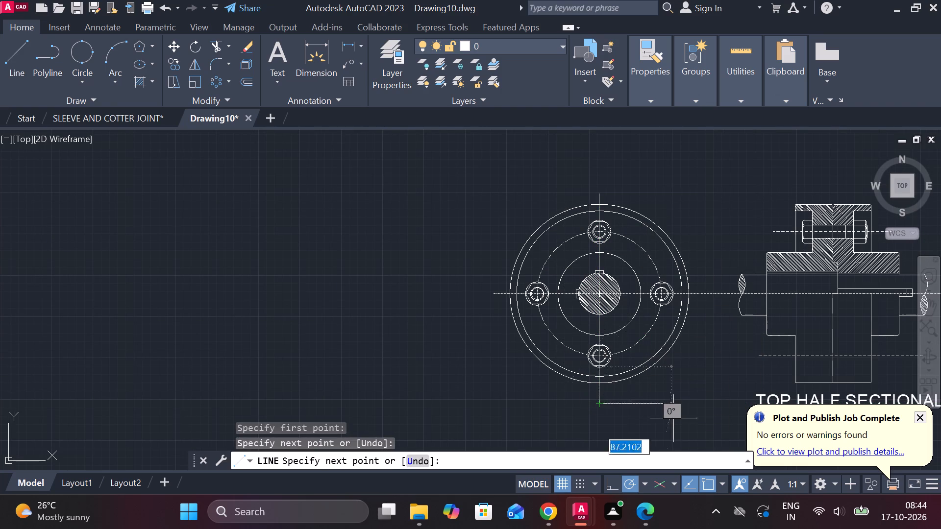
key("Escape")
key("Escape")
Change the linetype of the side view's vertical centreline to DASHED.
left_click(600, 194)
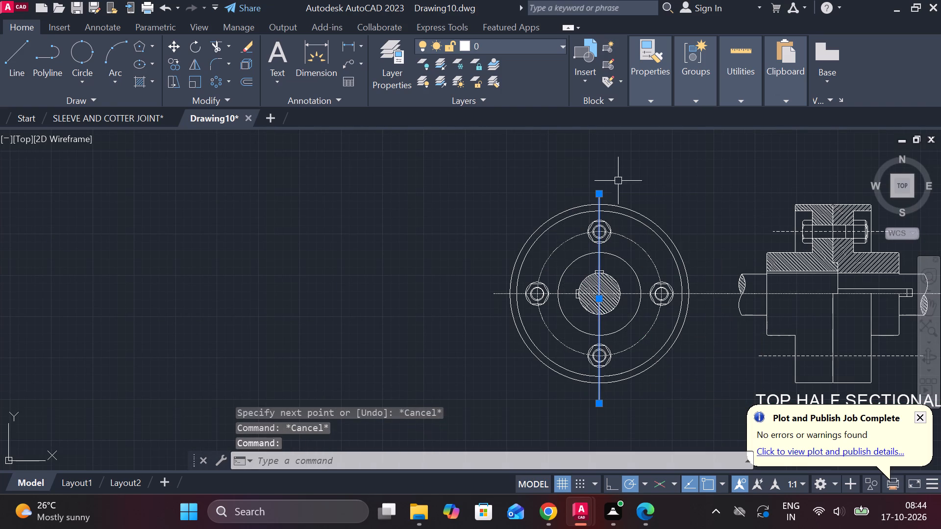
left_click(643, 106)
left_click(775, 151)
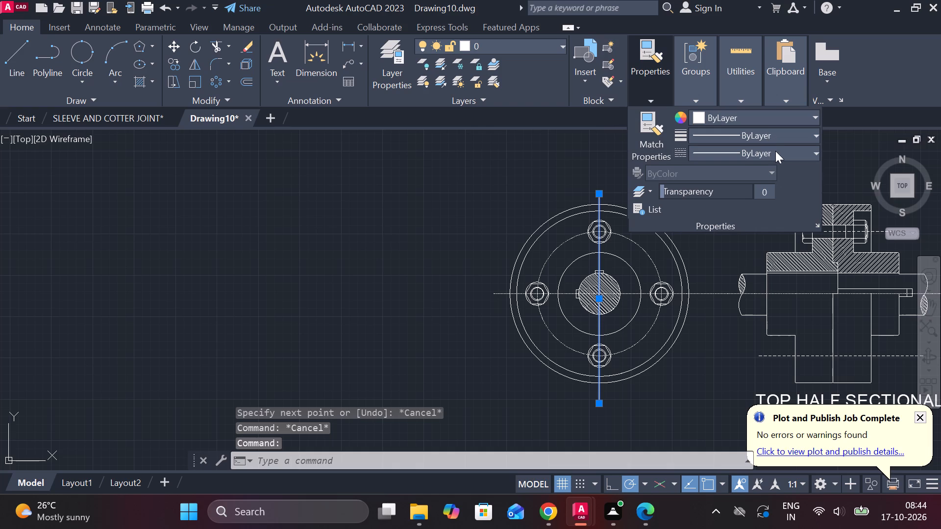
left_click(753, 220)
key("Escape")
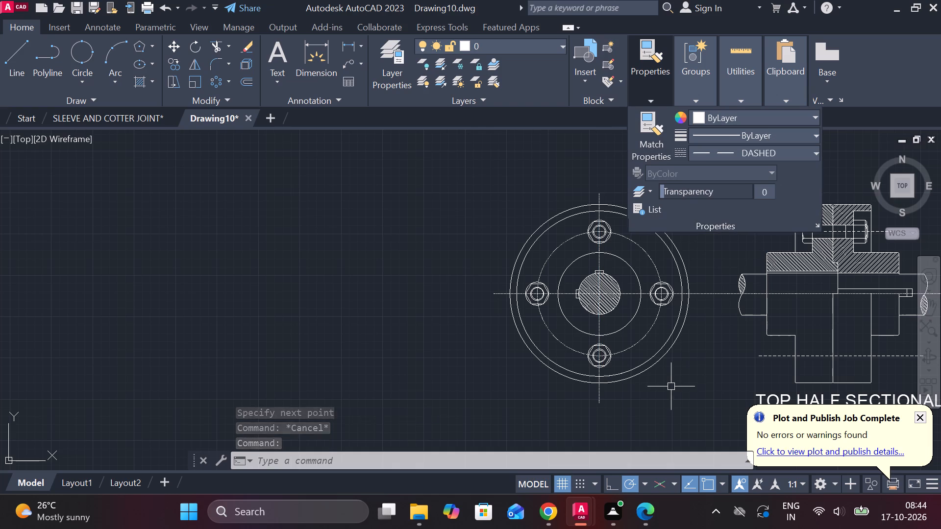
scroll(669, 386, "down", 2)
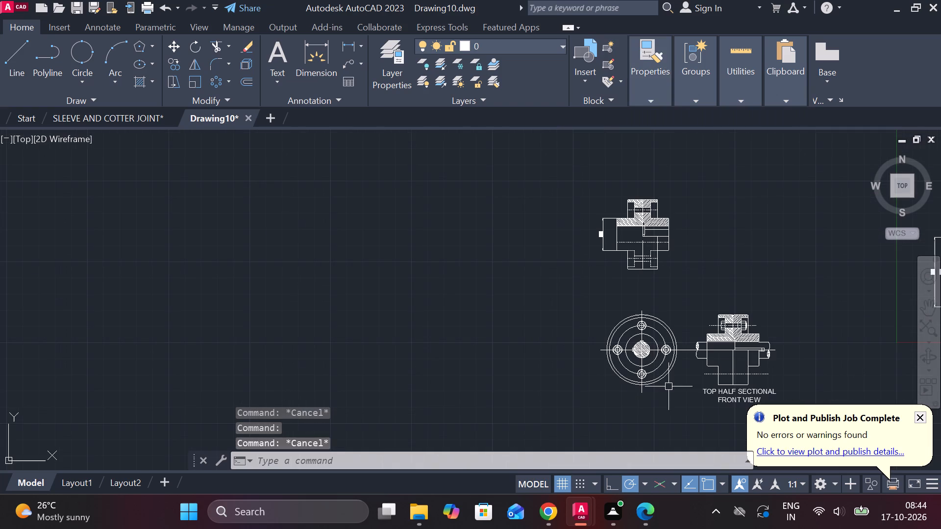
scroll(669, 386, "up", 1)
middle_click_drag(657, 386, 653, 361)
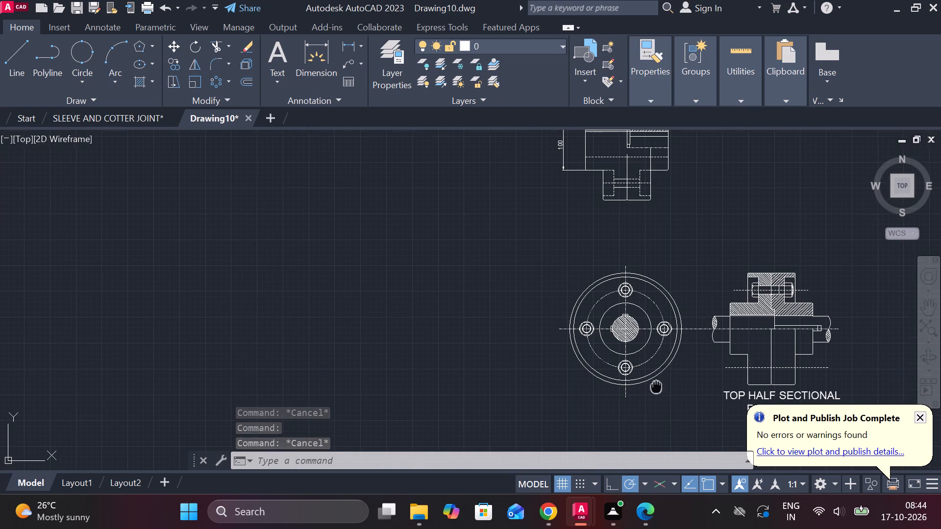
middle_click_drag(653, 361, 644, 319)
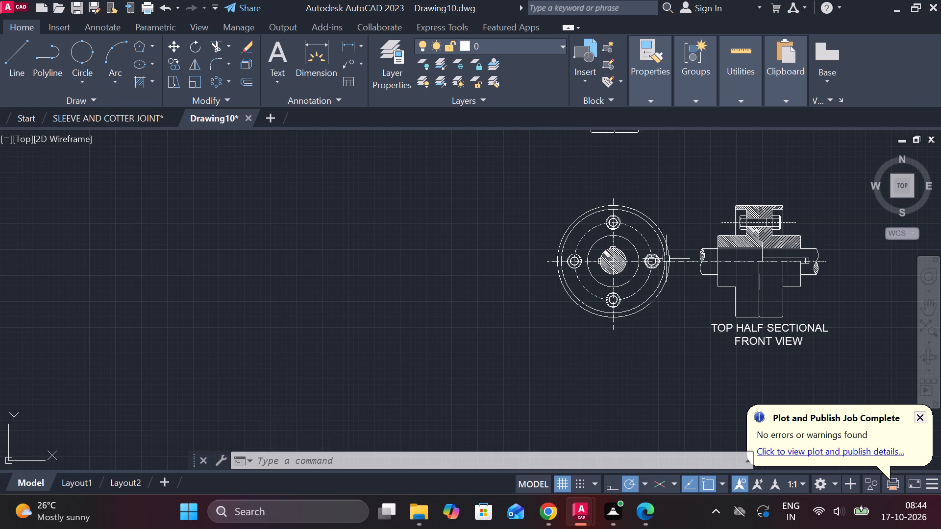
Paste the copied "FLANGE 1 (CI)" label centred just below the circular side view.
middle_click_drag(692, 174, 687, 183)
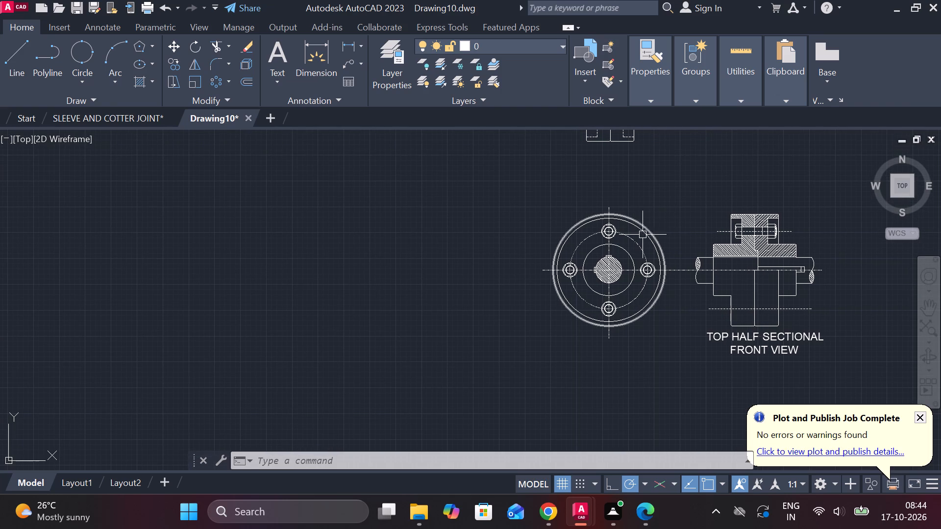
key("ctrl+v")
scroll(578, 347, "up", 2)
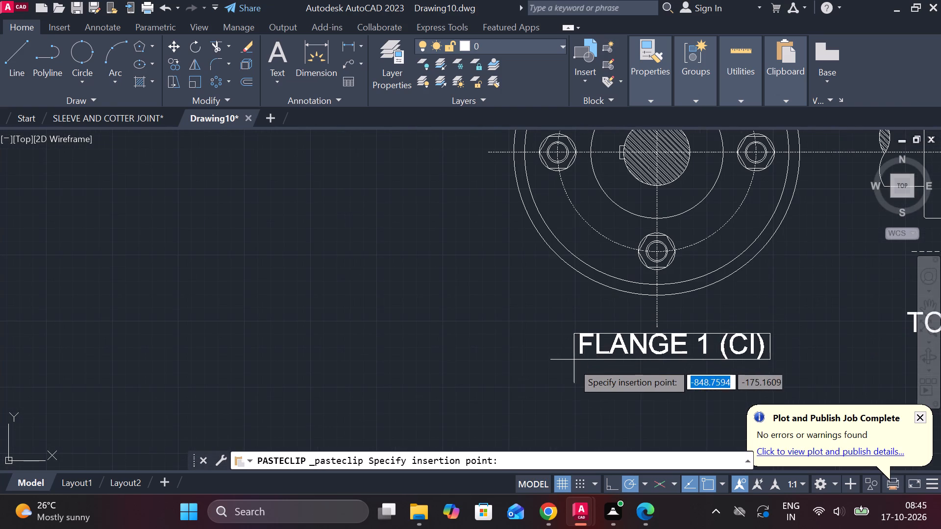
middle_click_drag(570, 362, 487, 321)
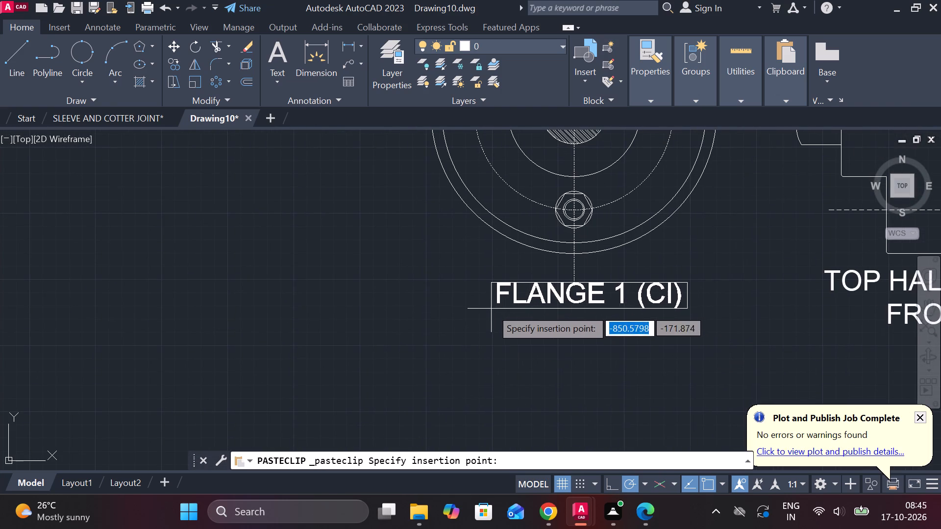
left_click(494, 313)
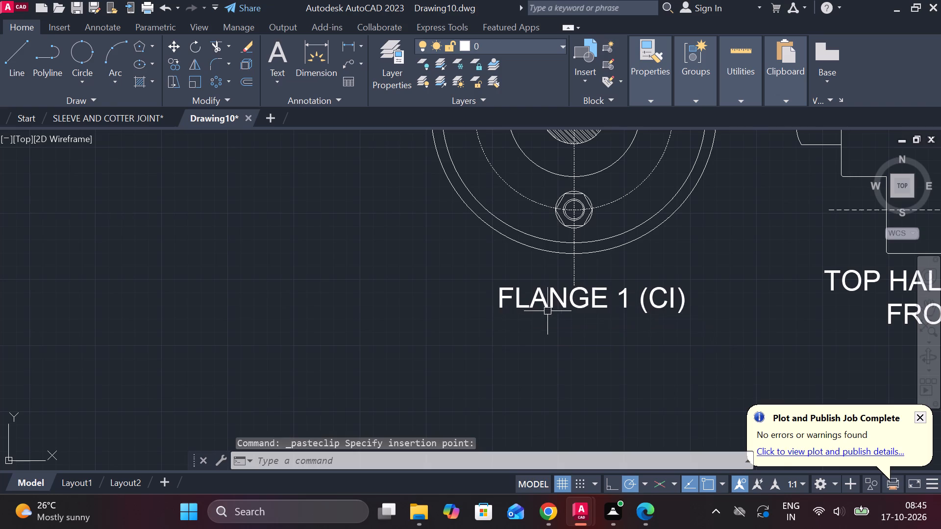
Change the pasted label's text to "SIDE VIEW".
double_click(547, 305)
left_click(684, 294)
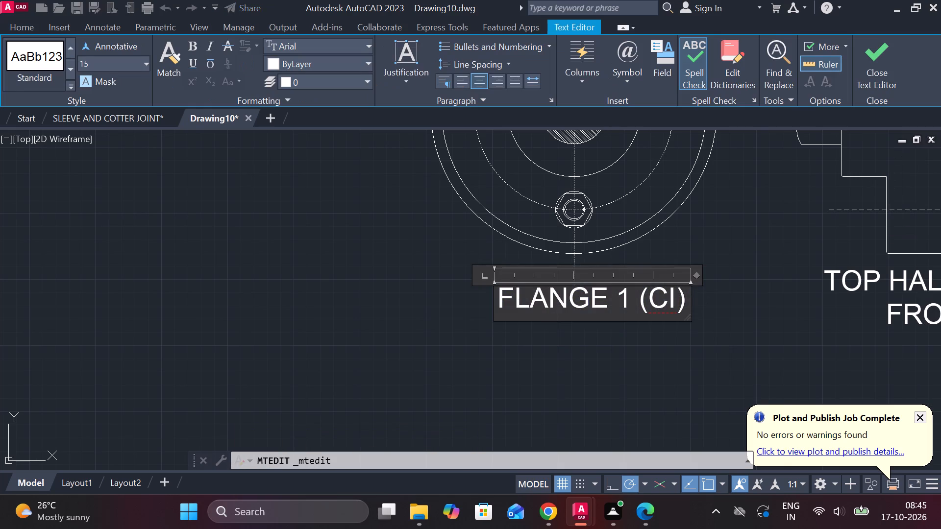
key("BackSpace")
key("BackSpace")
key("BackSpace")
key("BackSpace")
key("BackSpace")
key("BackSpace")
key("BackSpace")
key("BackSpace")
key("BackSpace")
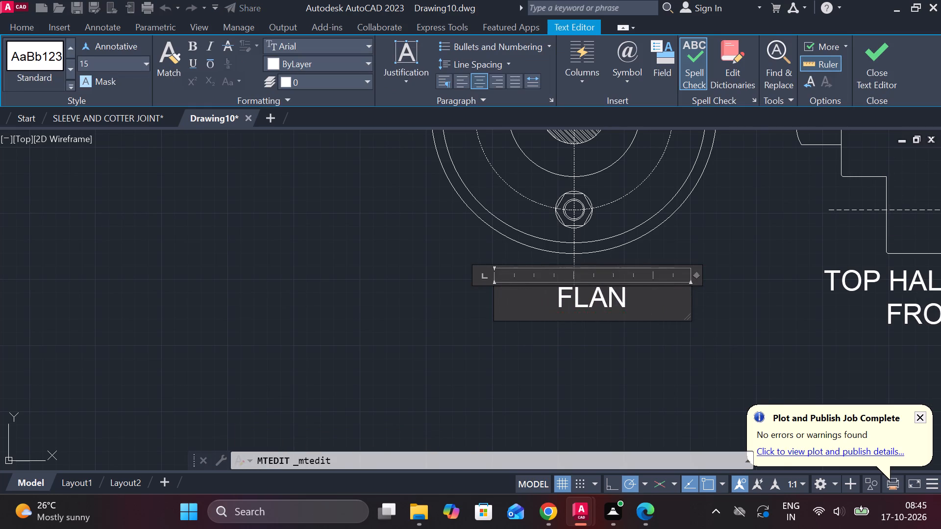
key("BackSpace")
key("BackSpace")
key("BackSpace")
key("BackSpace")
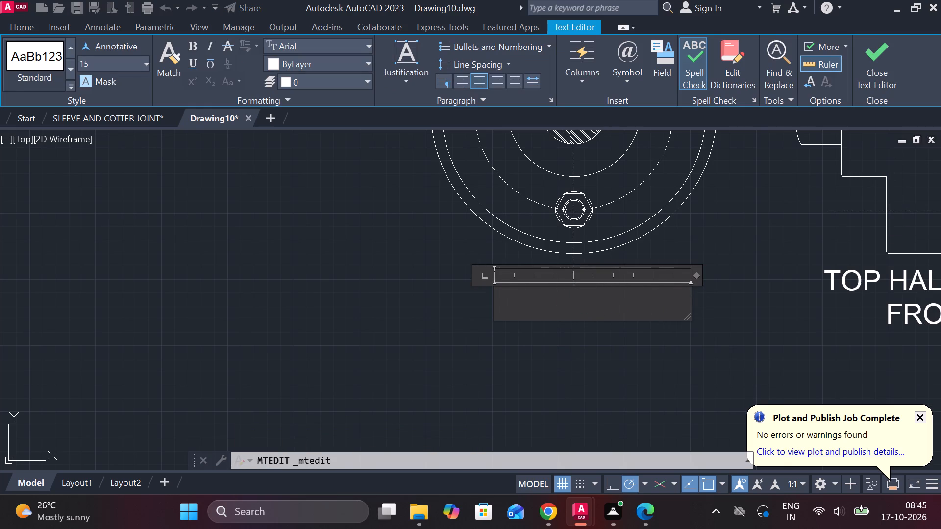
type("SIDE")
key("space")
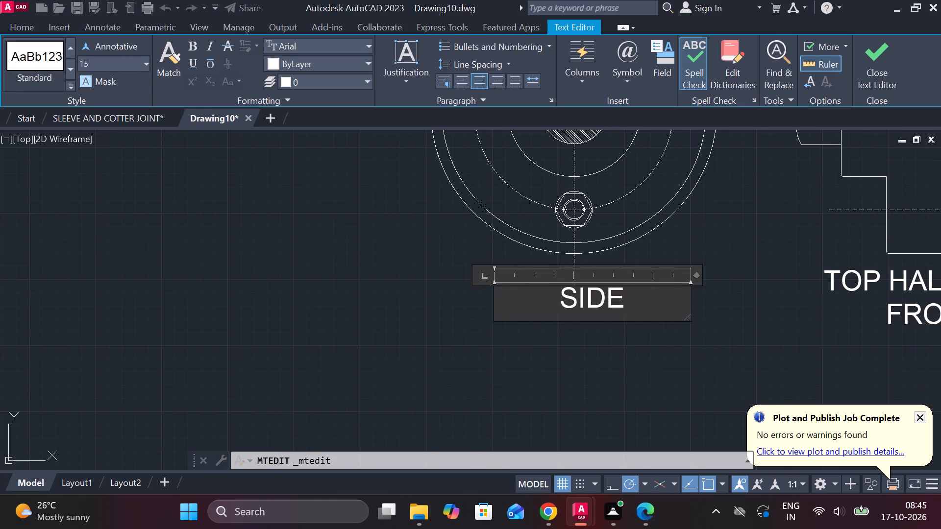
type("VIEW")
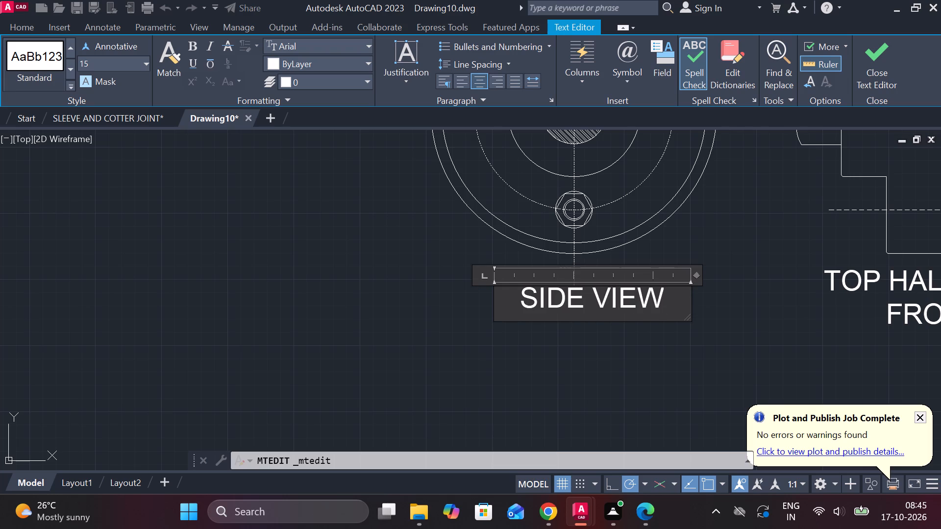
left_click(856, 76)
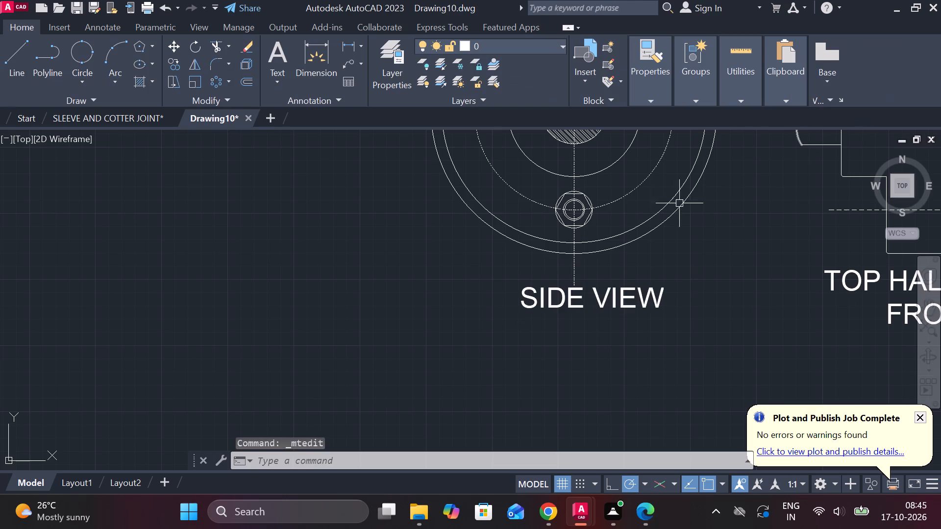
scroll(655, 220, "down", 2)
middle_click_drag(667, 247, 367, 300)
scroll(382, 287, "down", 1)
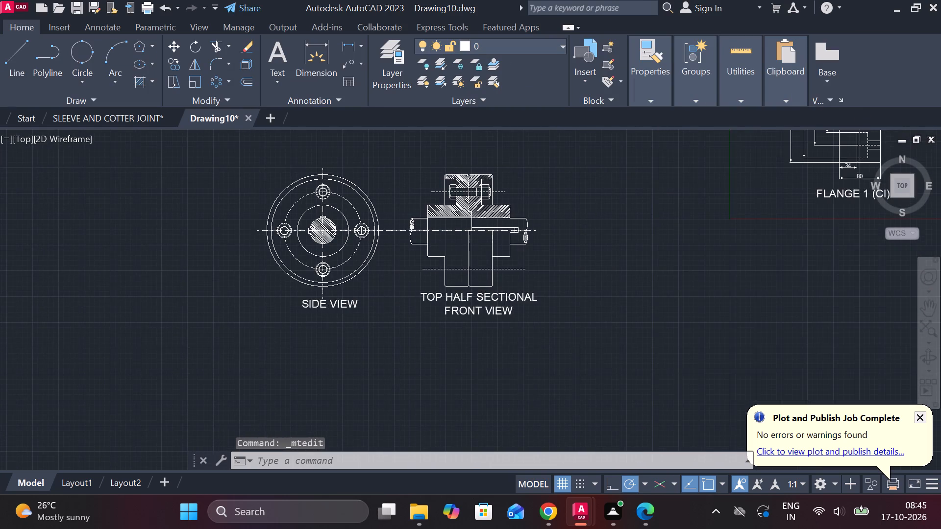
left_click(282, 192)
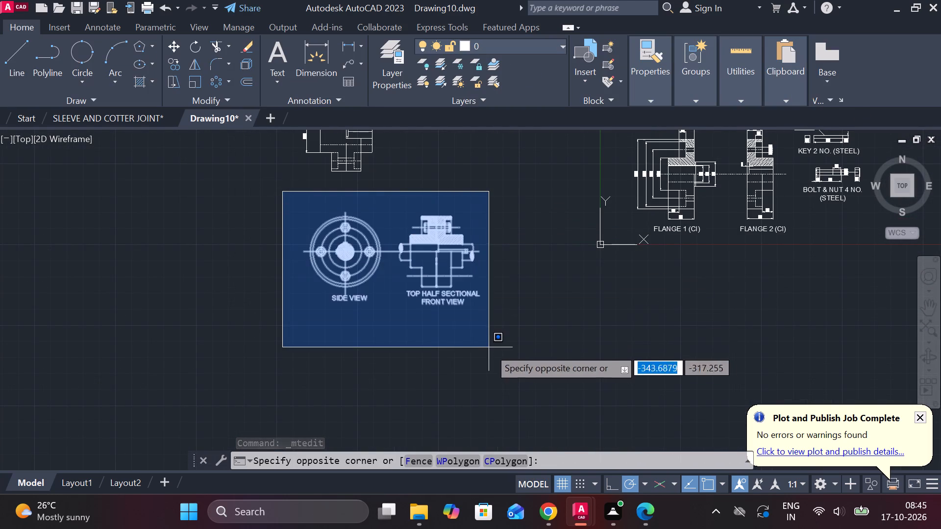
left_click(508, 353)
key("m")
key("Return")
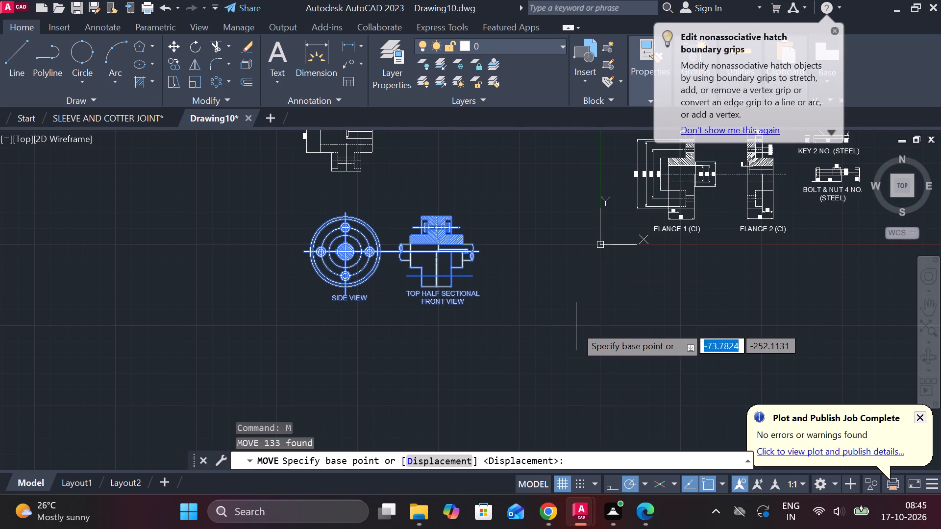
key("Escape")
Move the side view and the top-half sectional front view, with their labels, to just below the FLANGE 1 and FLANGE 2 drawings.
left_click(248, 177)
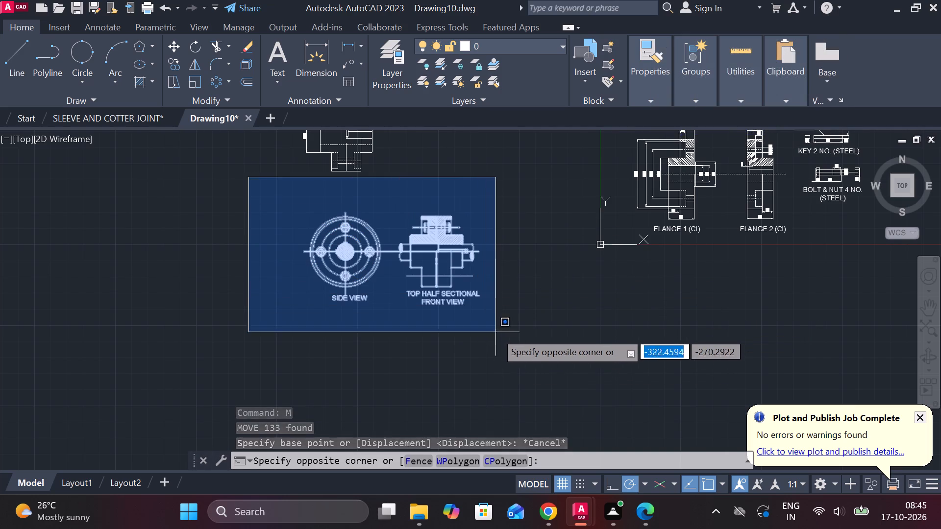
left_click(511, 334)
key("m")
key("Return")
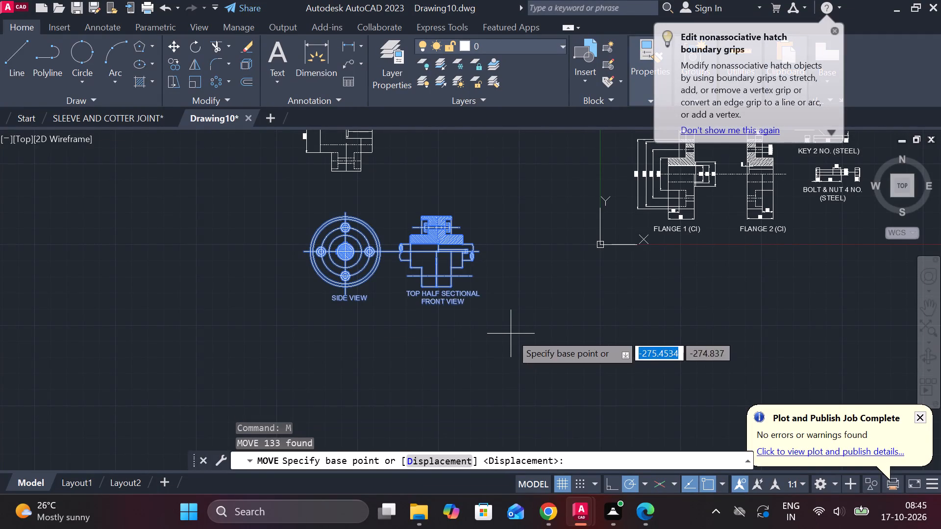
left_click(404, 316)
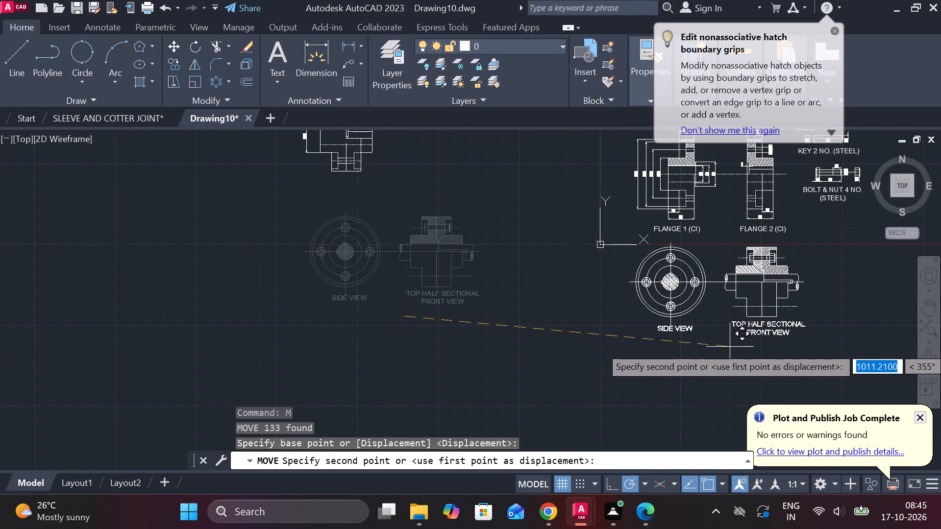
middle_click_drag(730, 347, 644, 347)
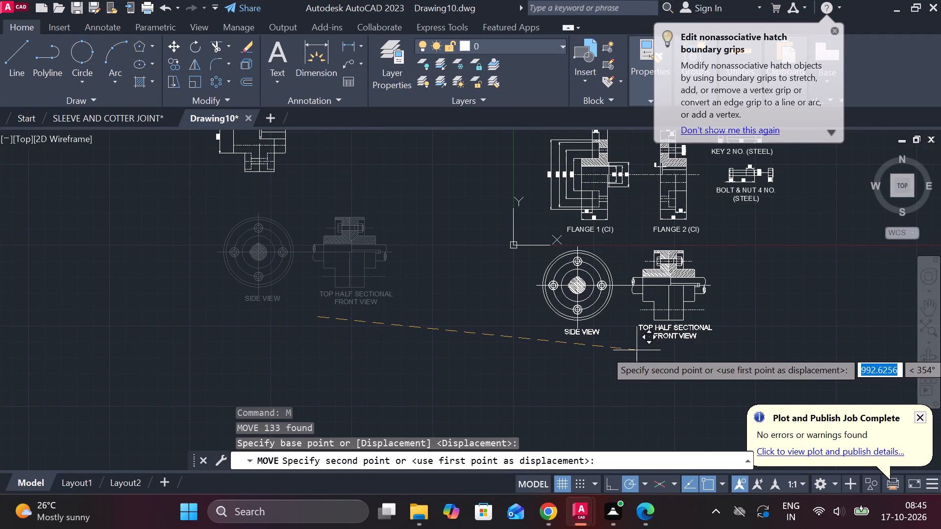
scroll(648, 349, "up", 1)
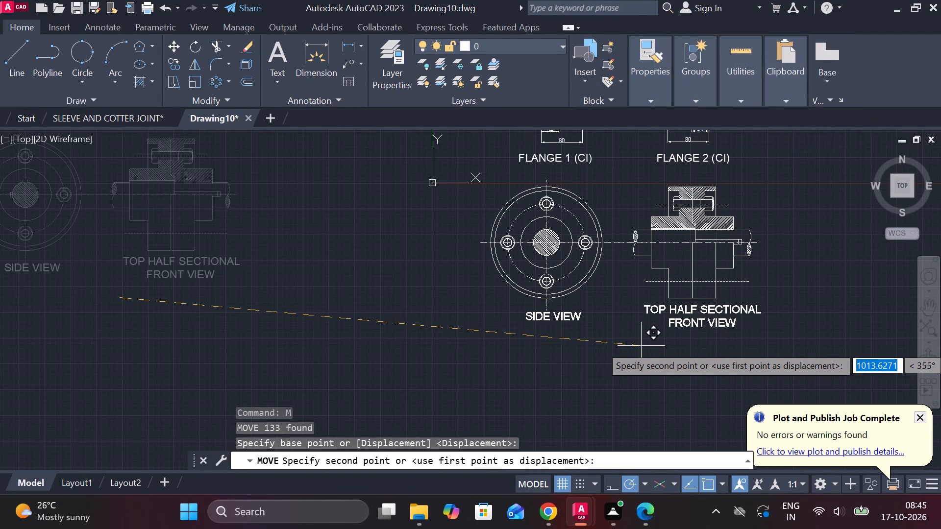
left_click(641, 346)
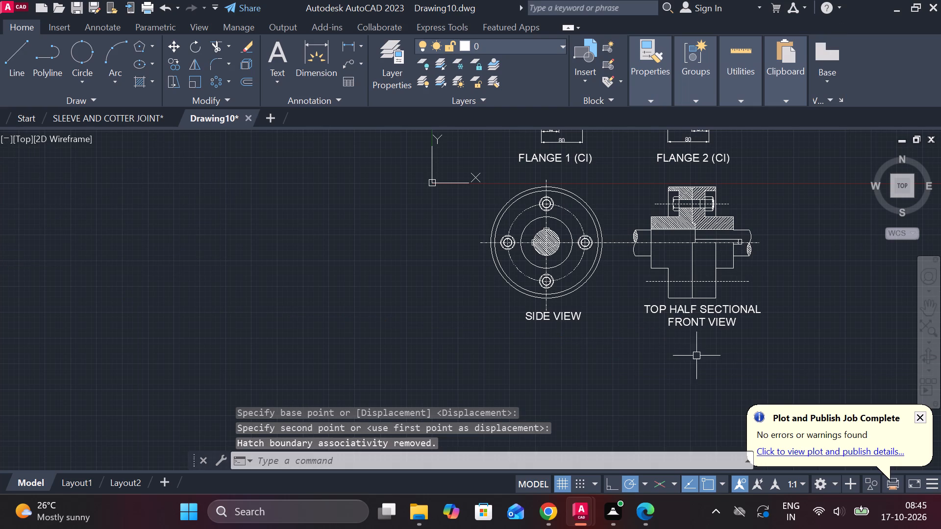
Erase all the section hatches from the separate coupling view that carries the 100 dimension.
scroll(784, 324, "down", 1)
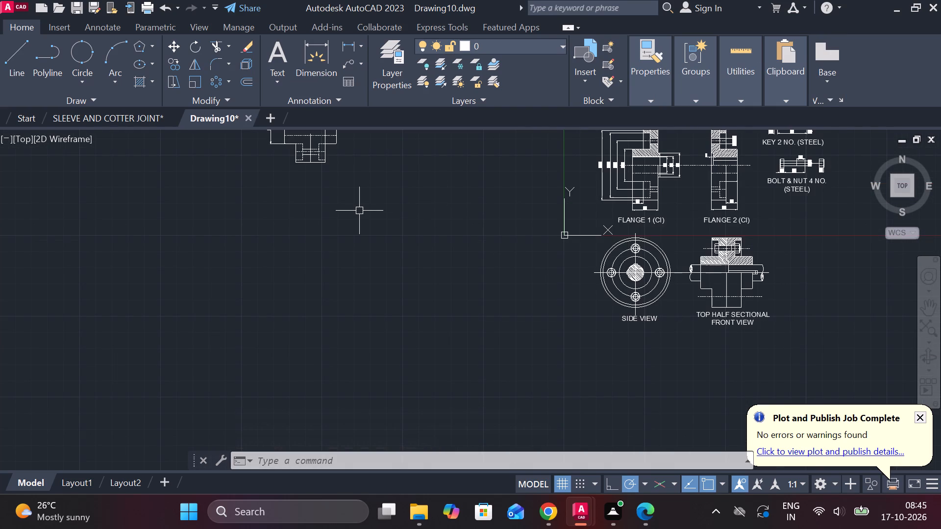
middle_click_drag(372, 237, 473, 414)
scroll(420, 259, "up", 2)
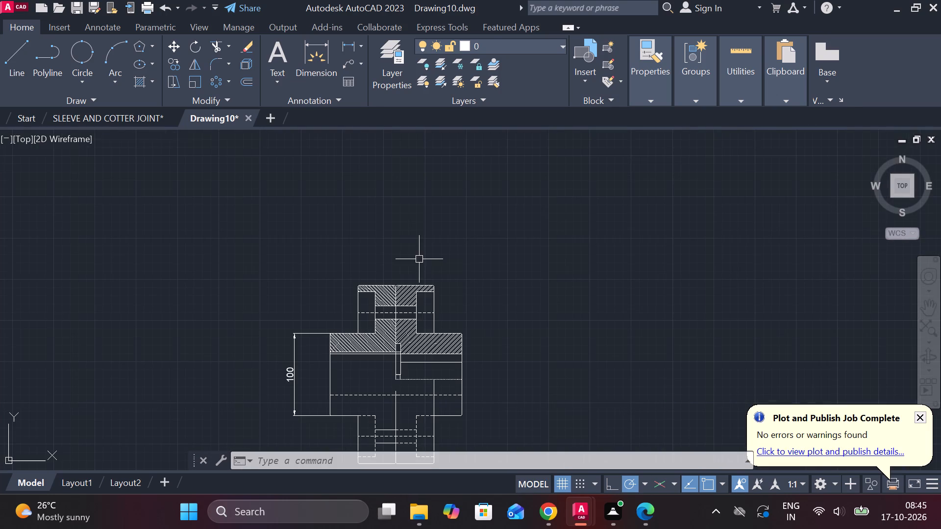
middle_click_drag(419, 259, 435, 179)
scroll(480, 195, "up", 1)
middle_click_drag(491, 207, 539, 162)
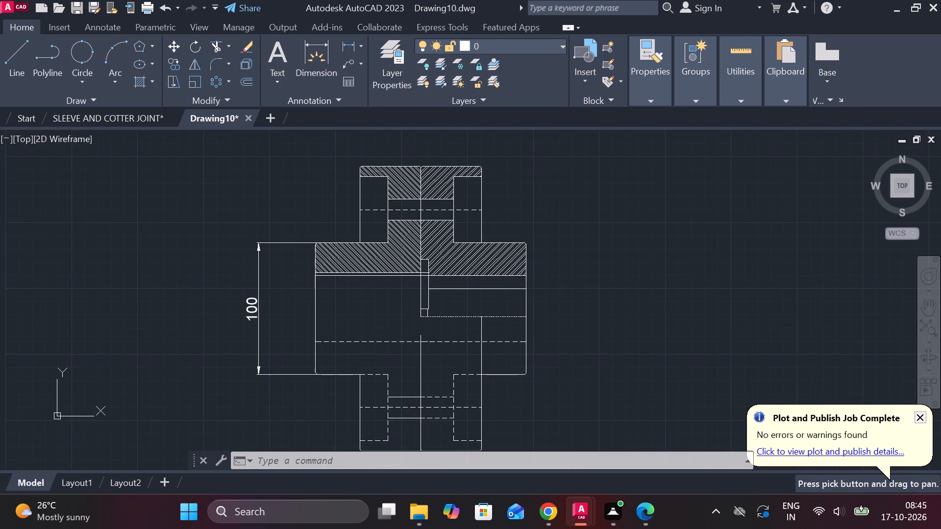
middle_click_drag(547, 178, 559, 149)
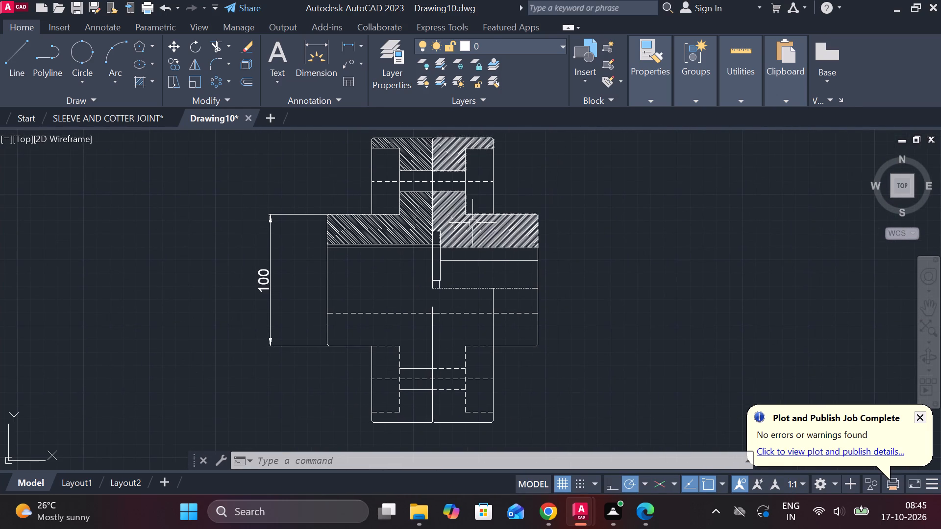
left_click(471, 223)
left_click(407, 218)
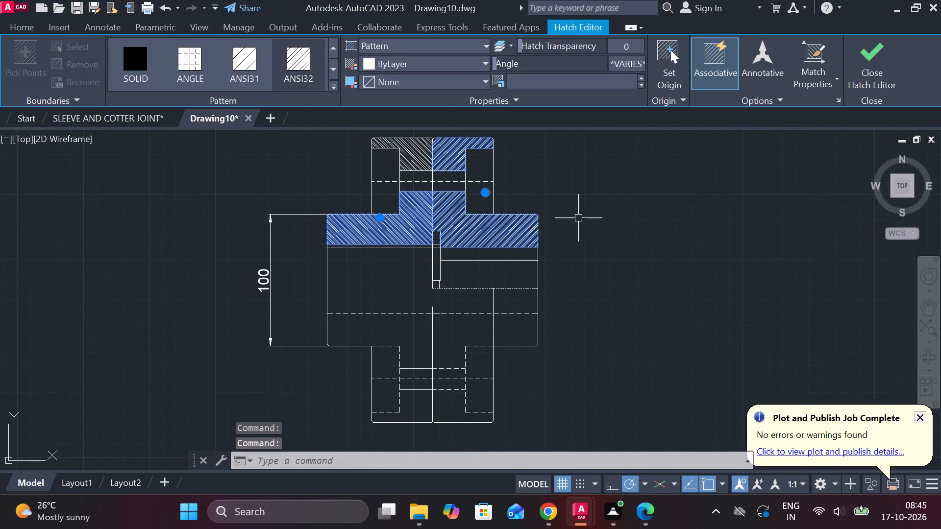
type("E")
key("space")
left_click(418, 157)
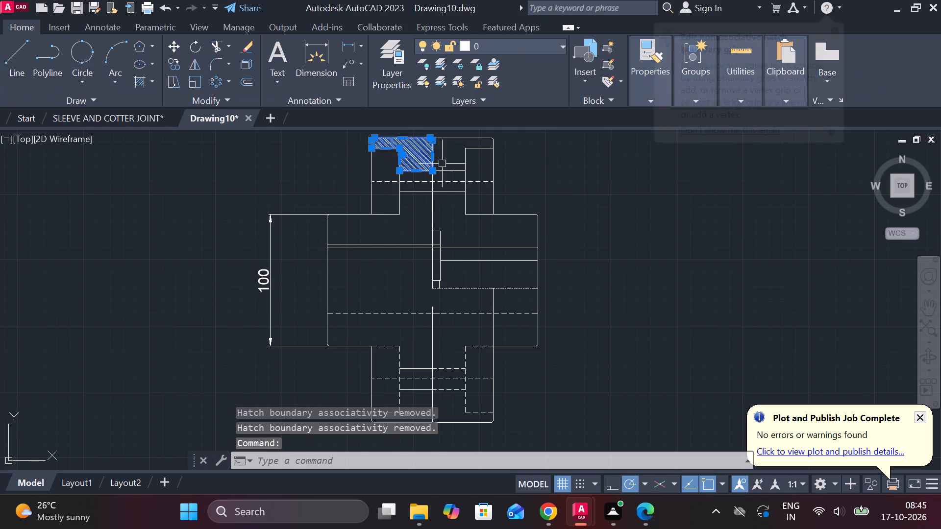
type("E")
key("space")
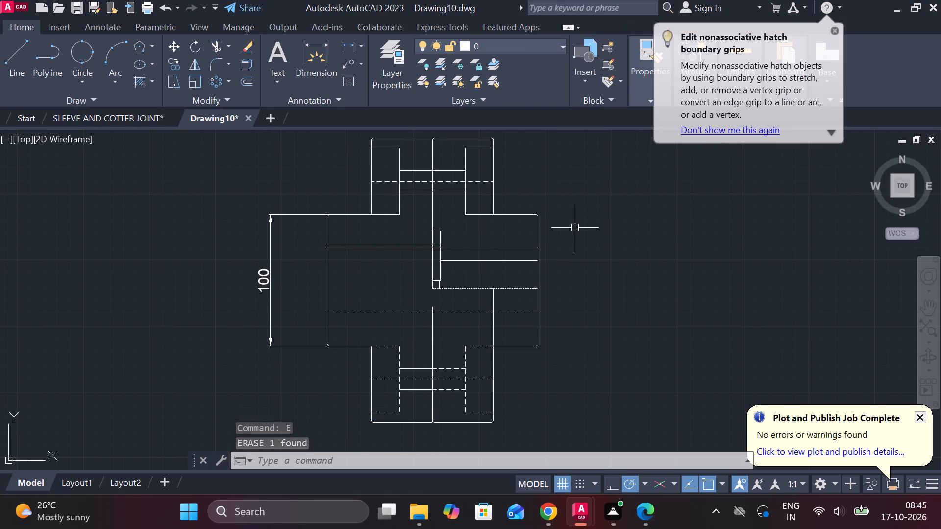
Extend the upper flange's two outer vertical edges down through the hub to meet the lower flange's edges.
middle_click_drag(576, 228, 595, 192)
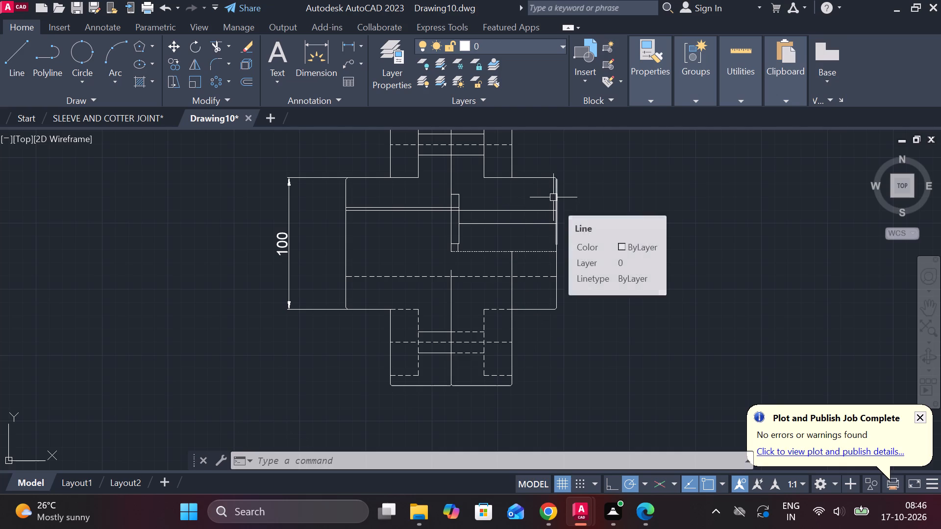
scroll(418, 242, "down", 1)
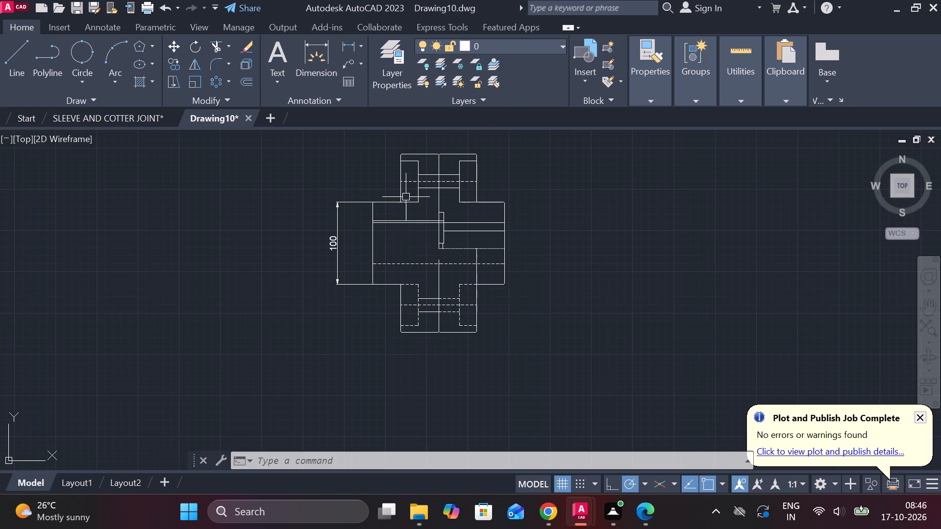
type("EX")
key("space")
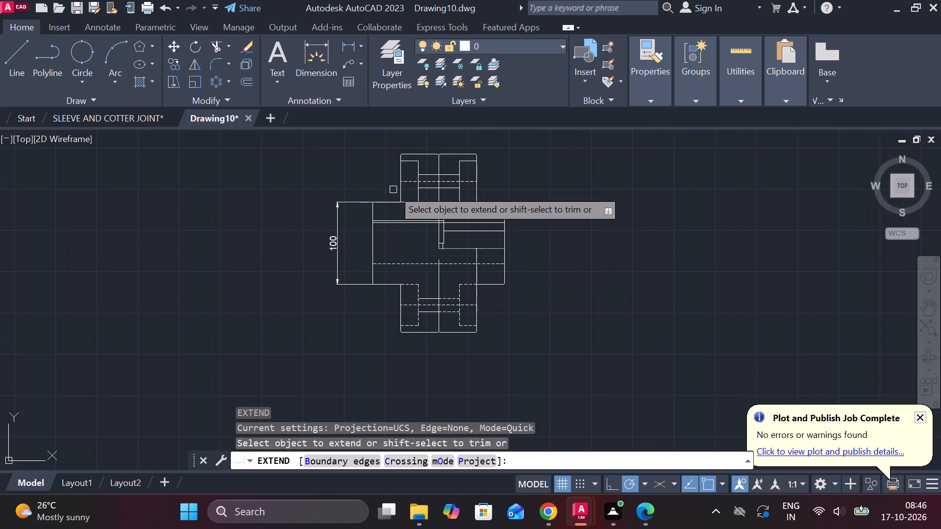
left_click(401, 190)
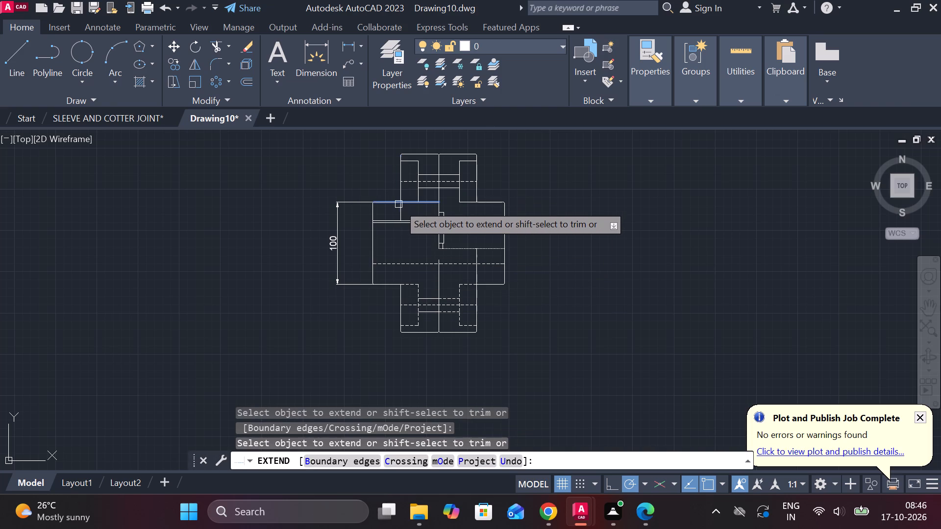
left_click(401, 211)
left_click(401, 214)
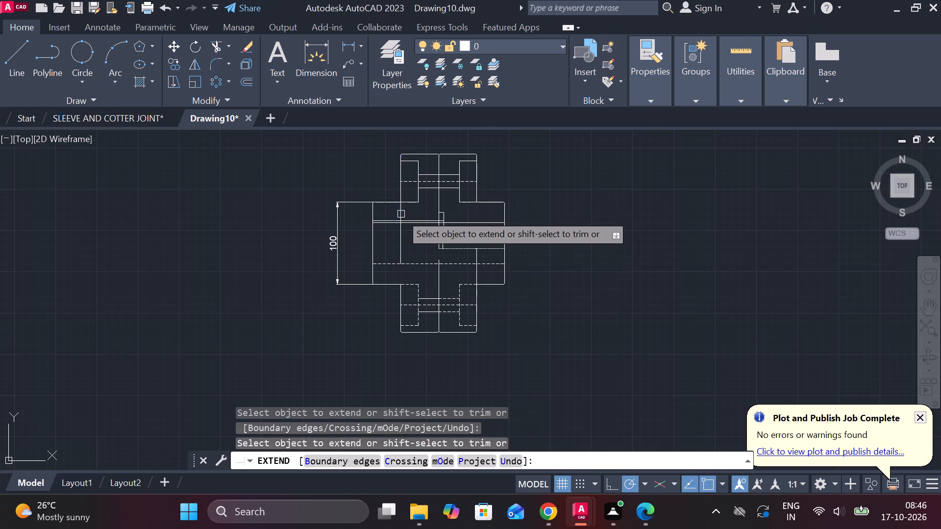
left_click(400, 241)
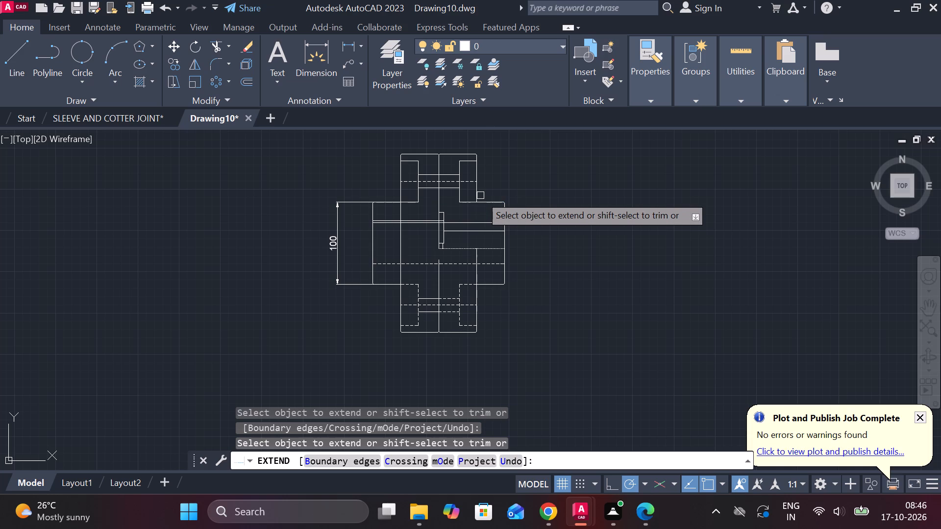
left_click(473, 193)
left_click(478, 214)
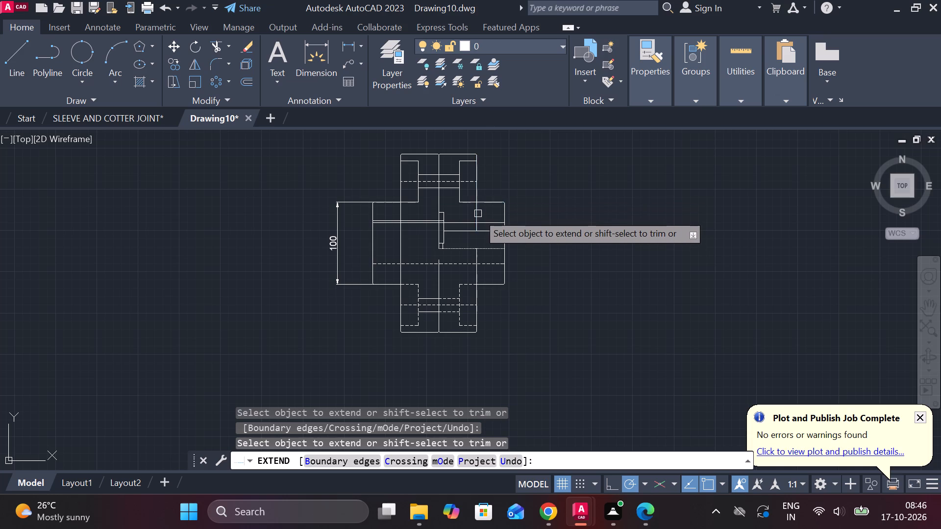
scroll(480, 219, "up", 2)
left_click(471, 234)
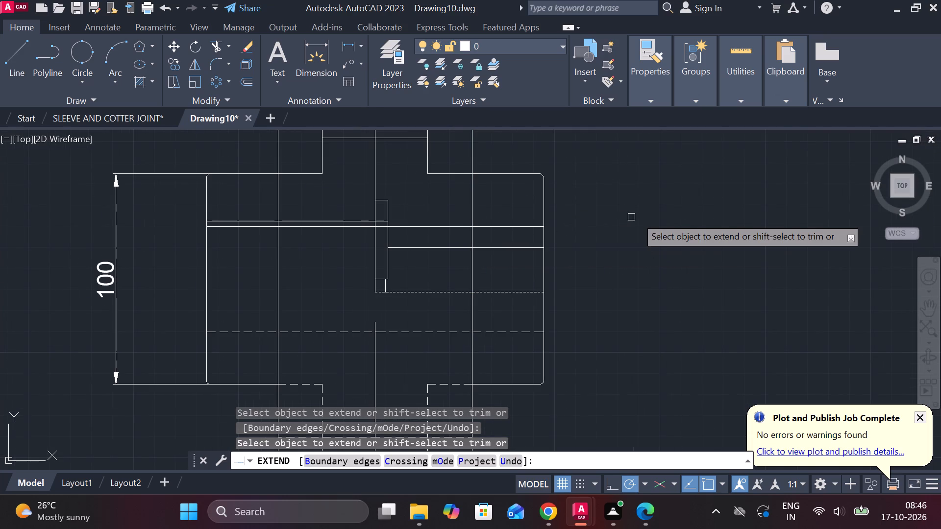
key("grave")
scroll(646, 215, "down", 1)
key("Escape")
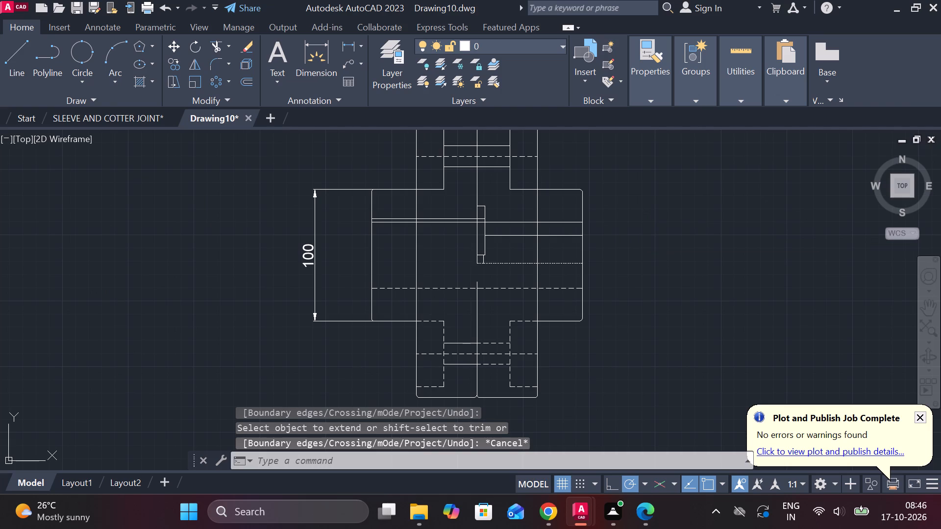
Draw a horizontal centre line at the hub's mid-height, about 233 units long, running past both hub faces, about 25 units on the left.
scroll(640, 217, "down", 1)
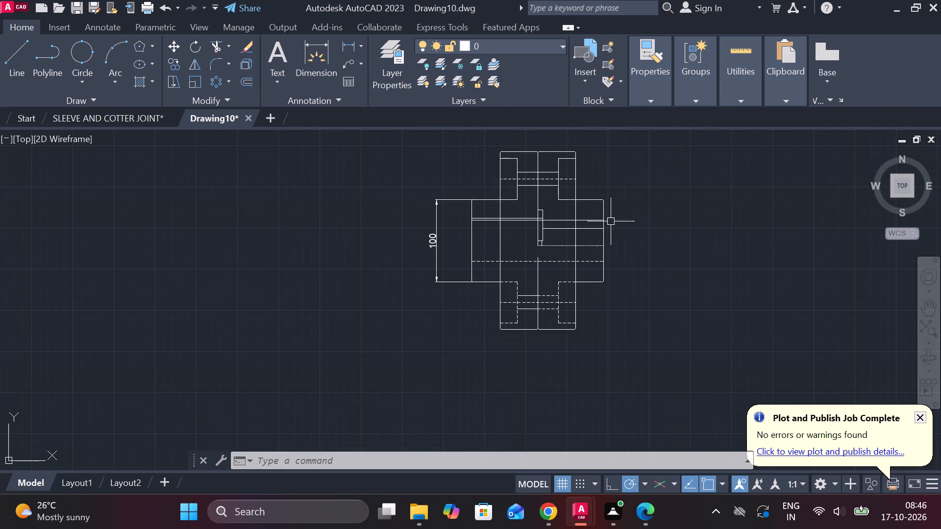
scroll(611, 221, "up", 2)
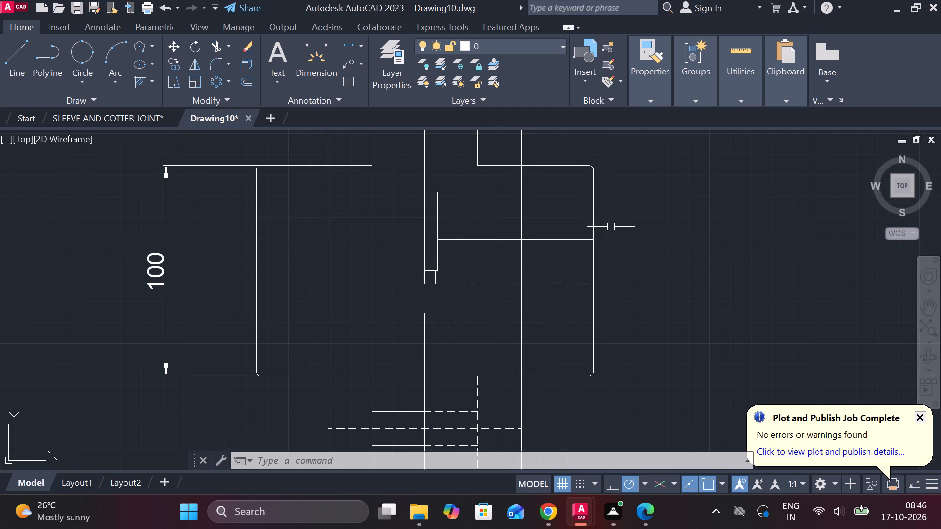
scroll(611, 228, "down", 1)
key("l")
key("Return")
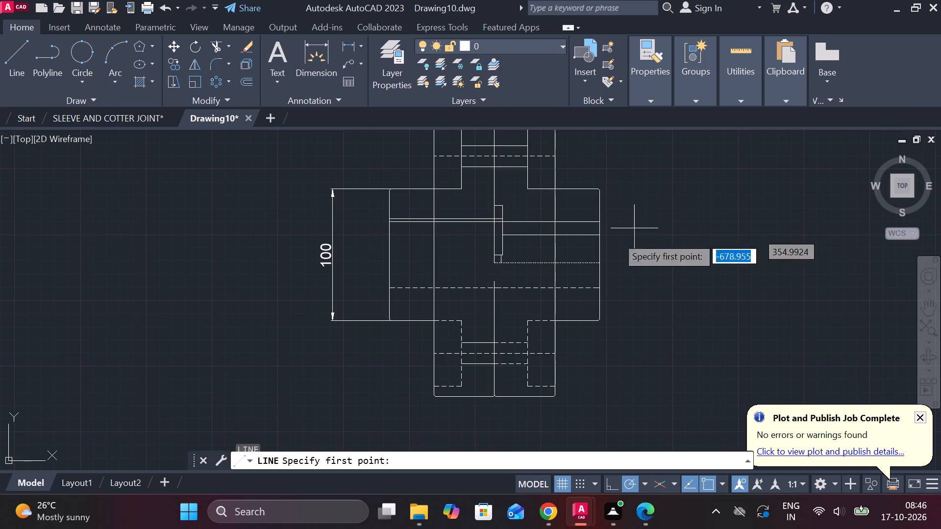
left_click(393, 258)
left_click(663, 245)
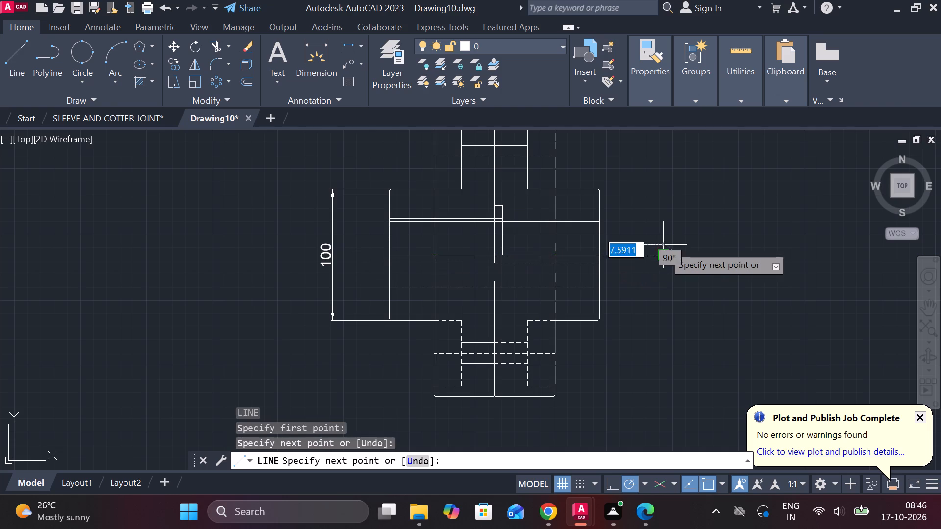
key("Escape")
left_click(472, 252)
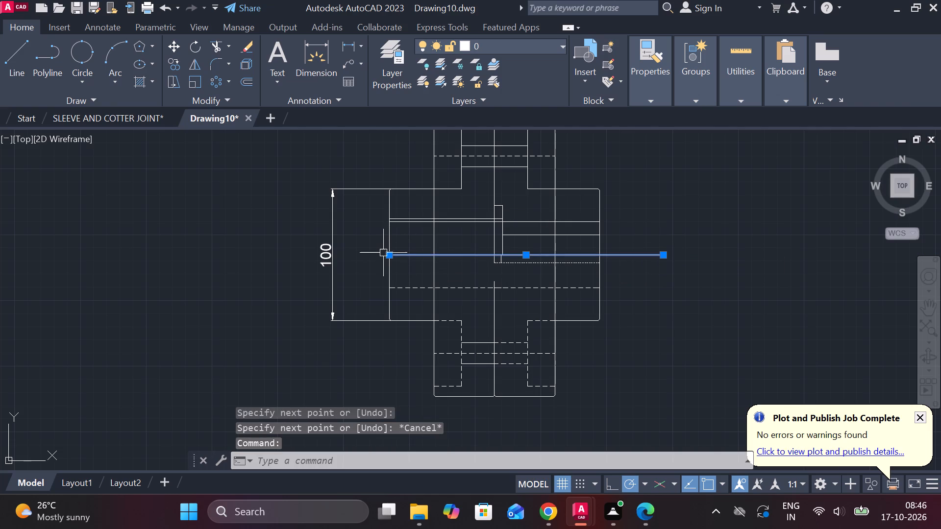
left_click(386, 255)
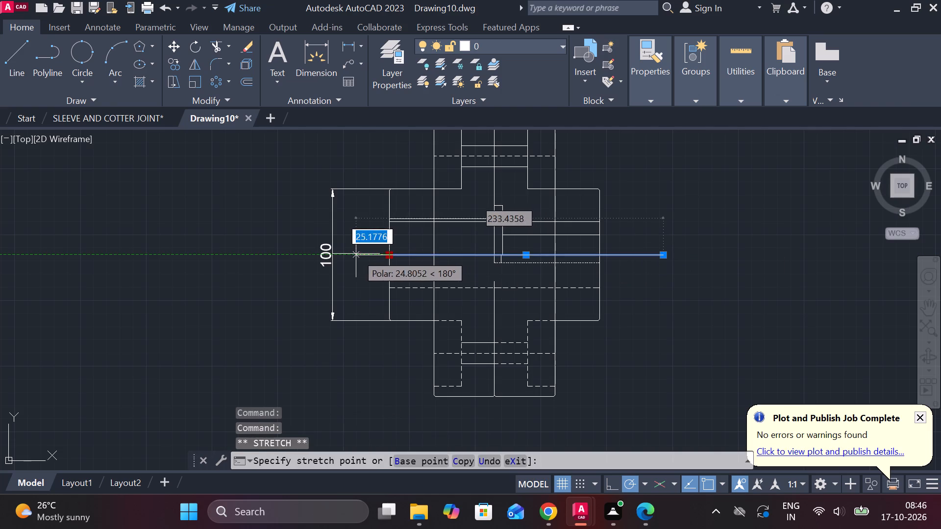
left_click(356, 254)
key("Escape")
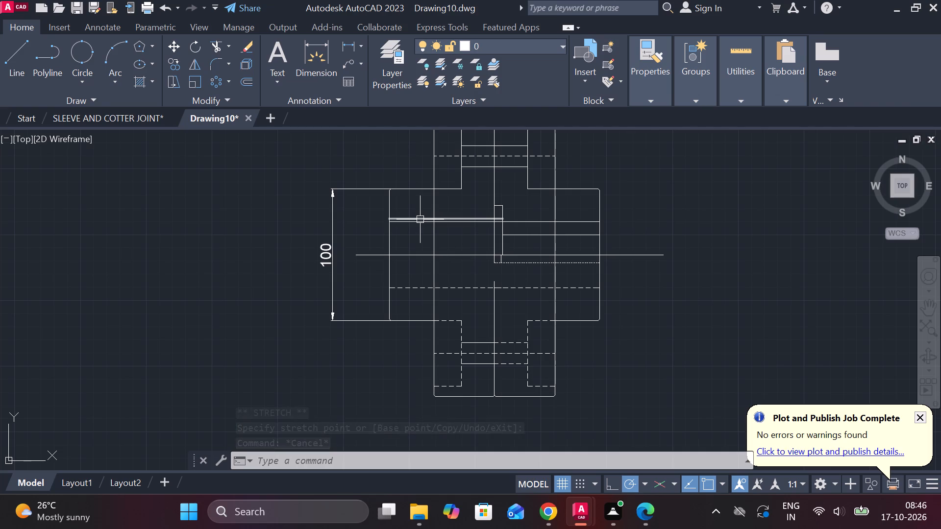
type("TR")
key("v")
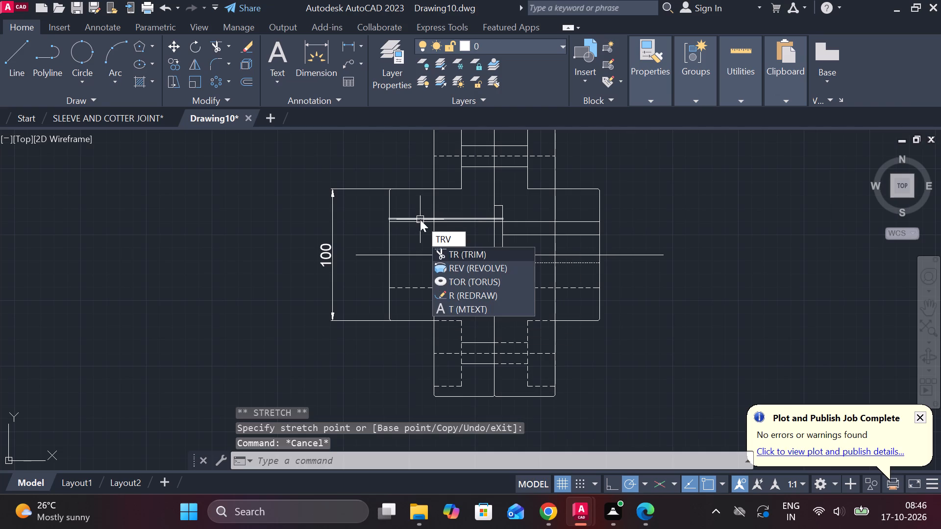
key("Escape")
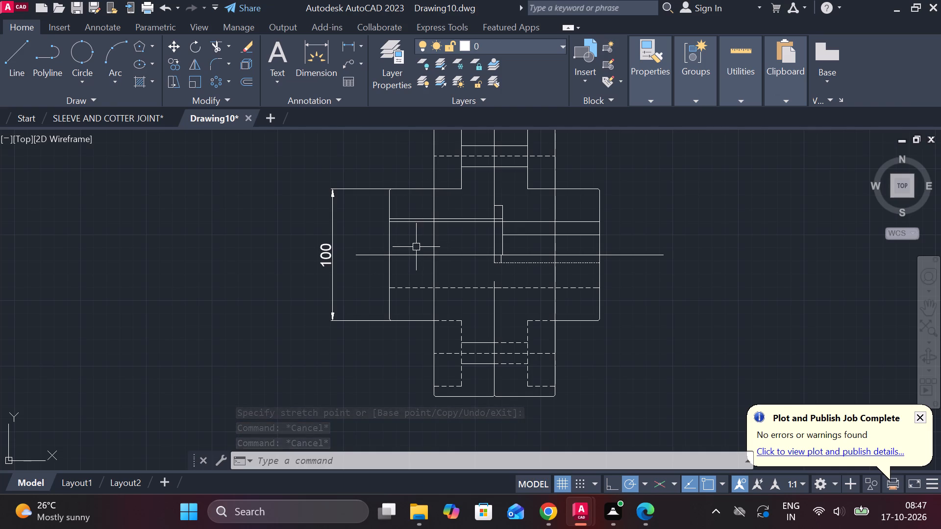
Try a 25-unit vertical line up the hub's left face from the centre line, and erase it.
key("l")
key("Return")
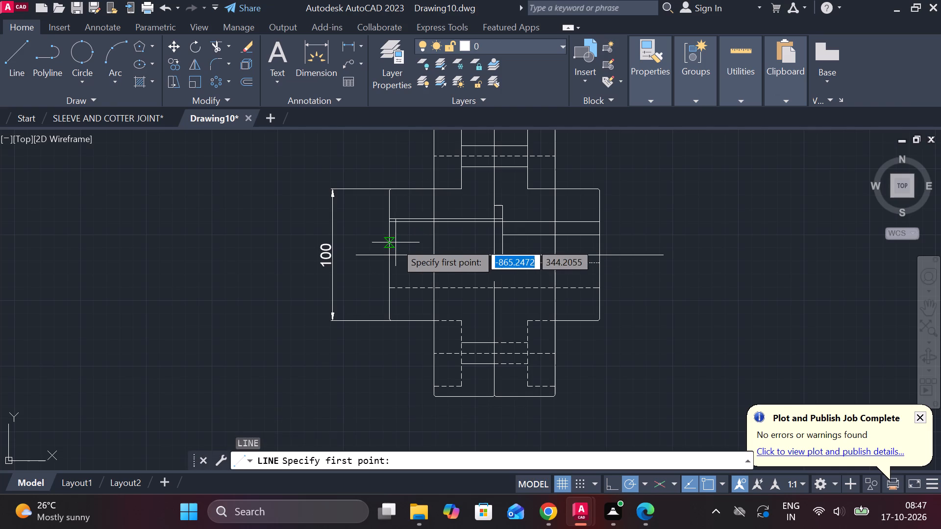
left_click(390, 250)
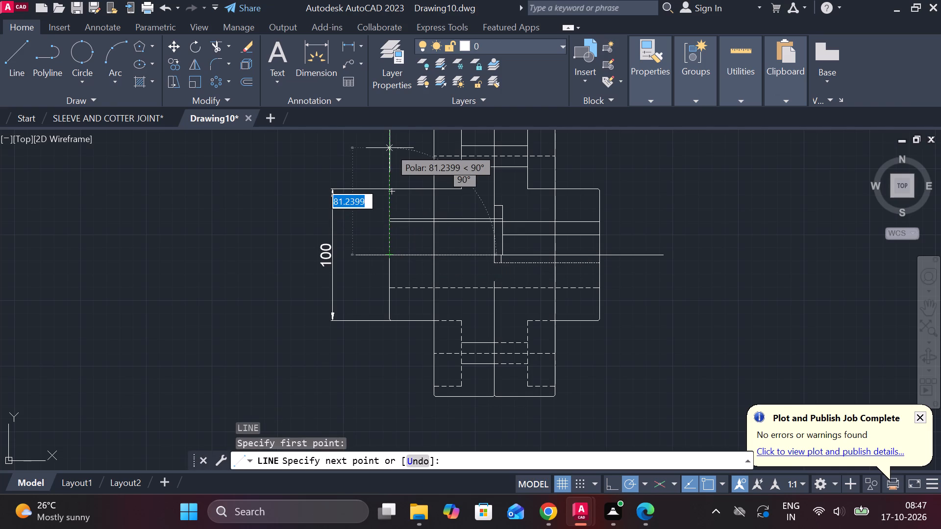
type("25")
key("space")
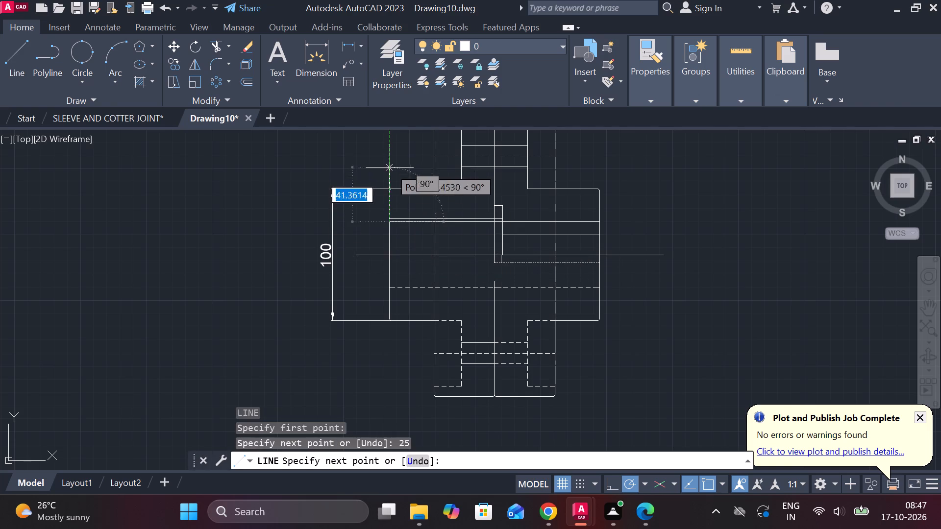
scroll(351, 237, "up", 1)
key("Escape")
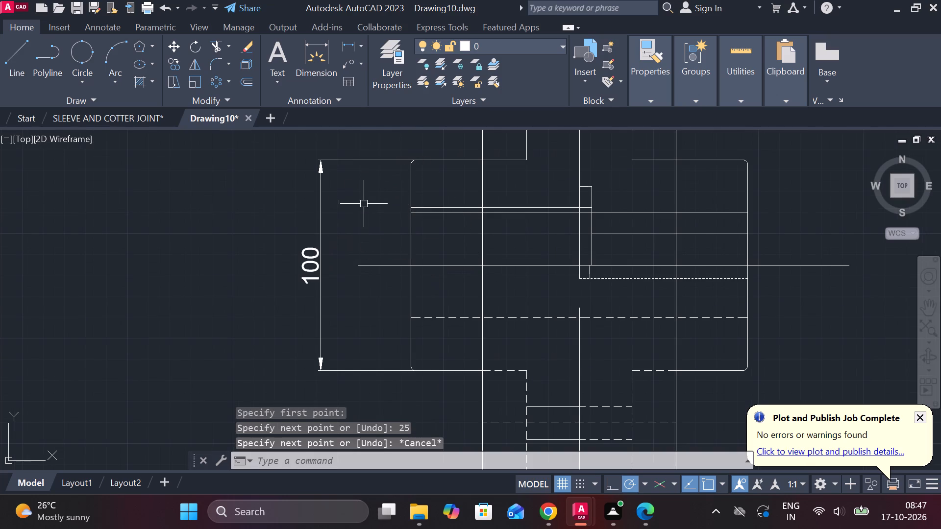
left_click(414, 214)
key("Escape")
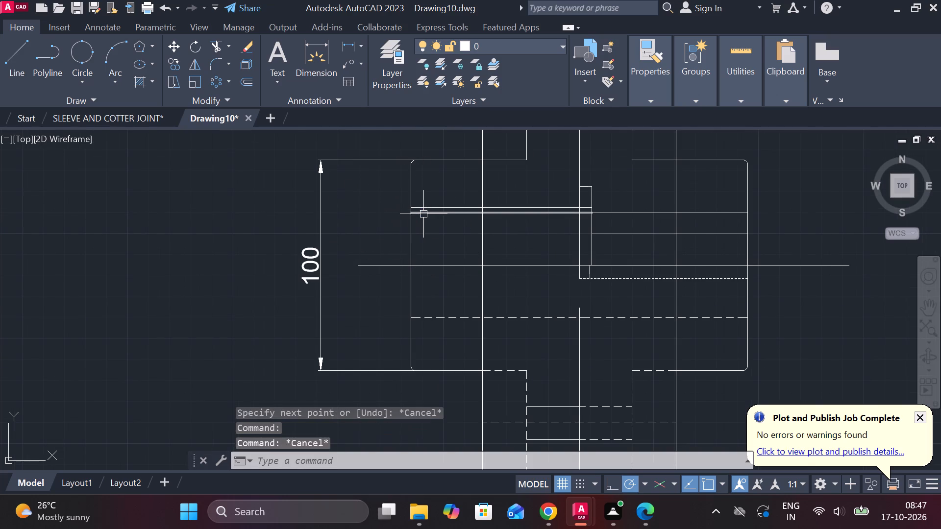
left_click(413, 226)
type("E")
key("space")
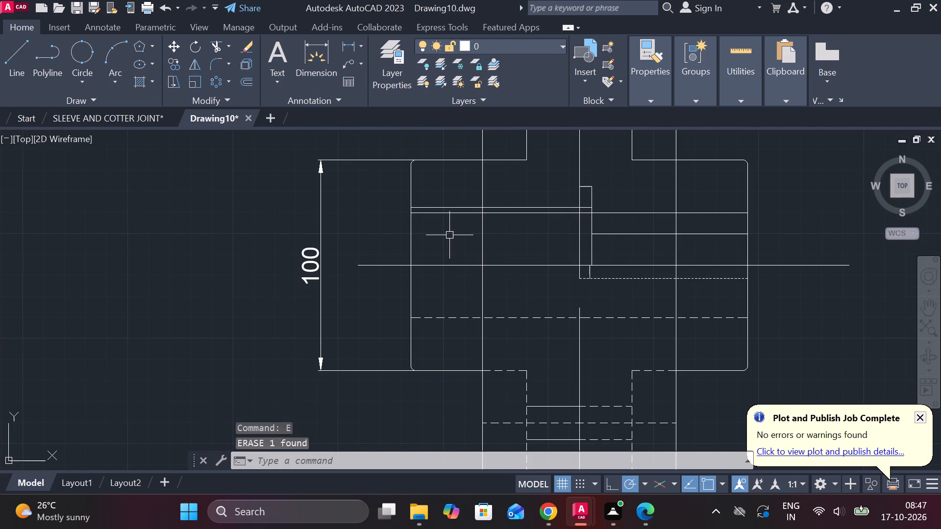
Lengthen the shaft's upper horizontal line by 30 units beyond the hub's left face.
left_click(425, 213)
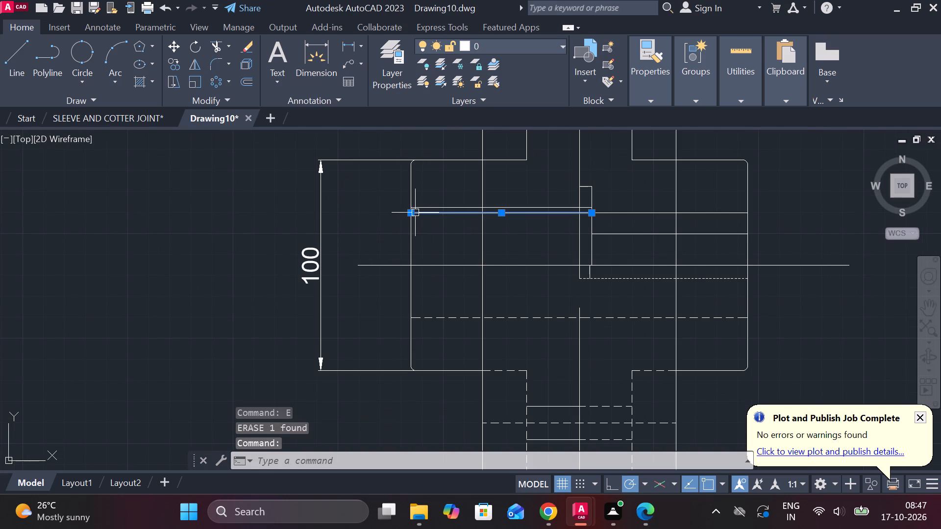
left_click(454, 248)
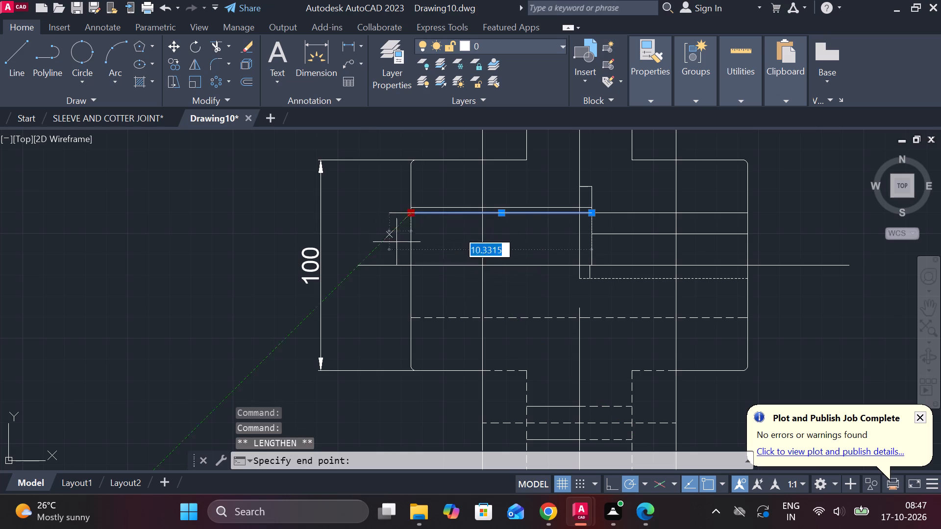
type("30")
key("Return")
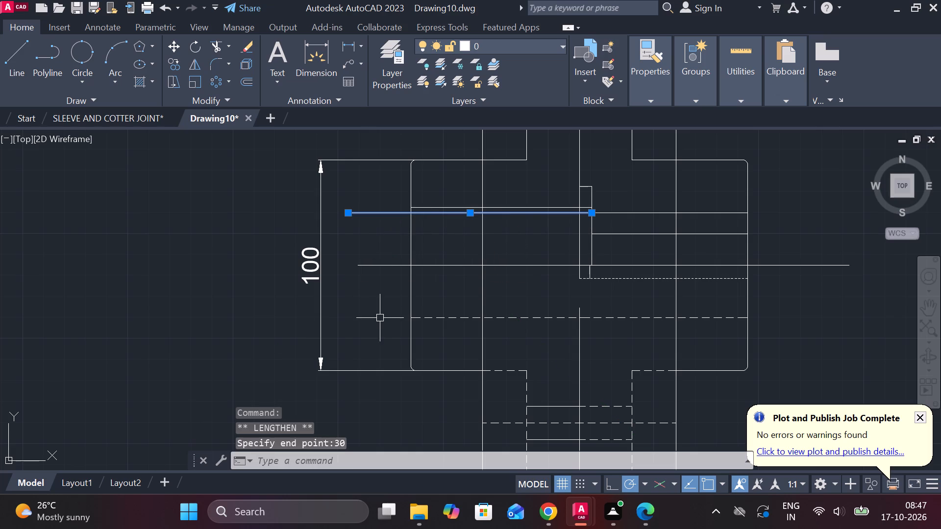
key("Escape")
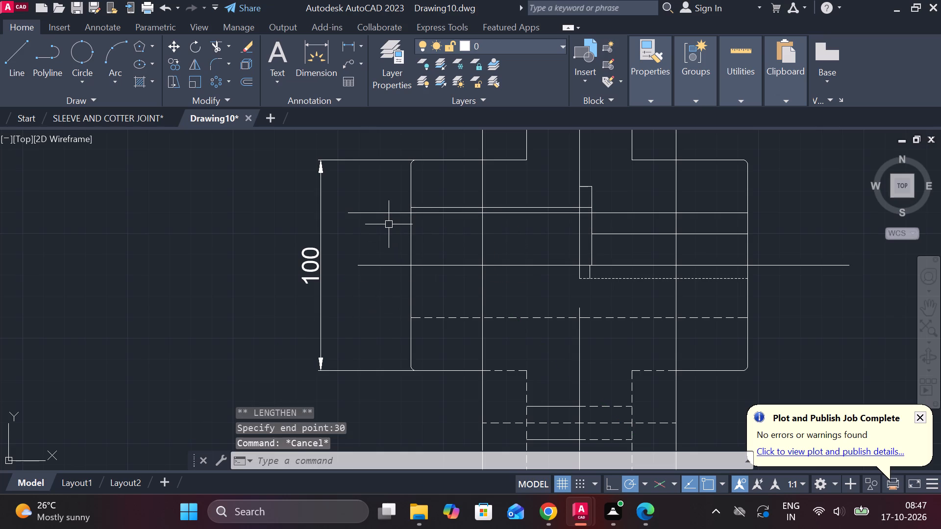
Close the left shaft end with a 50-unit vertical line down and a horizontal line back to the hub's left face.
key("l")
key("Return")
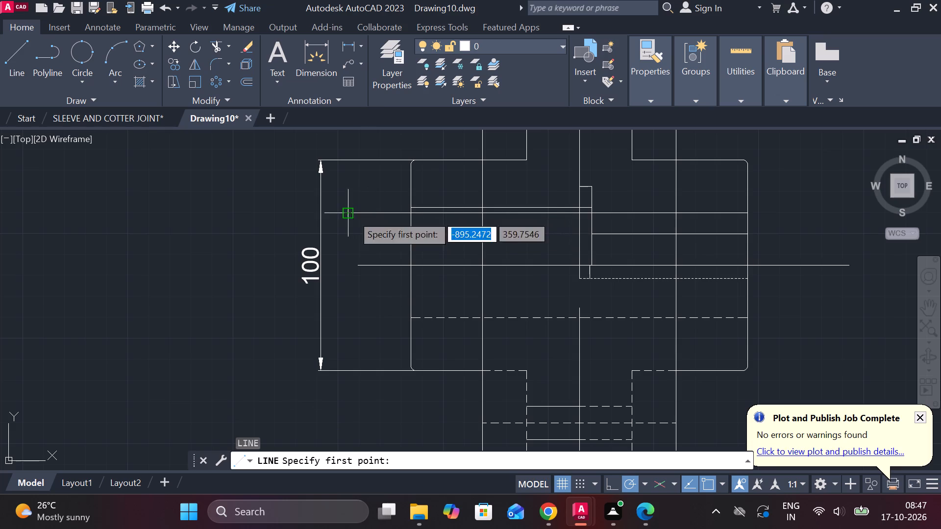
left_click(352, 215)
type("50")
key("Return")
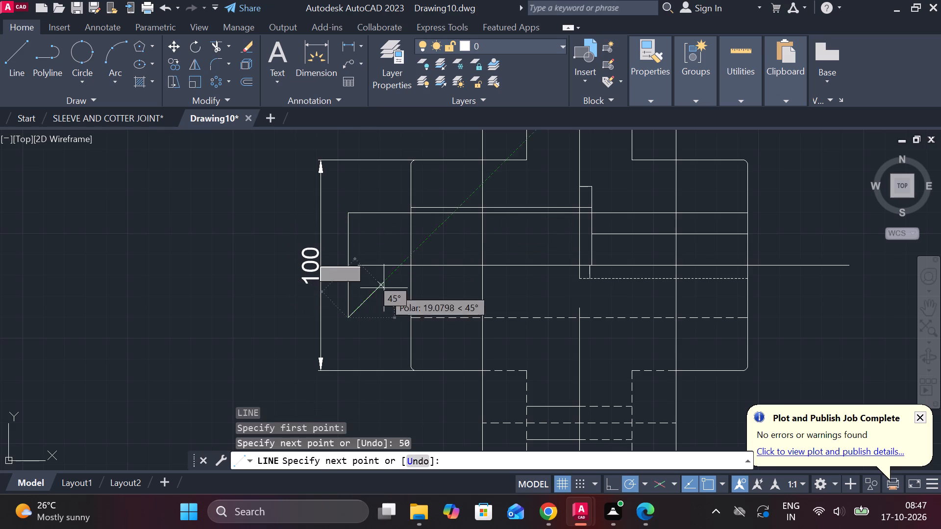
left_click(417, 317)
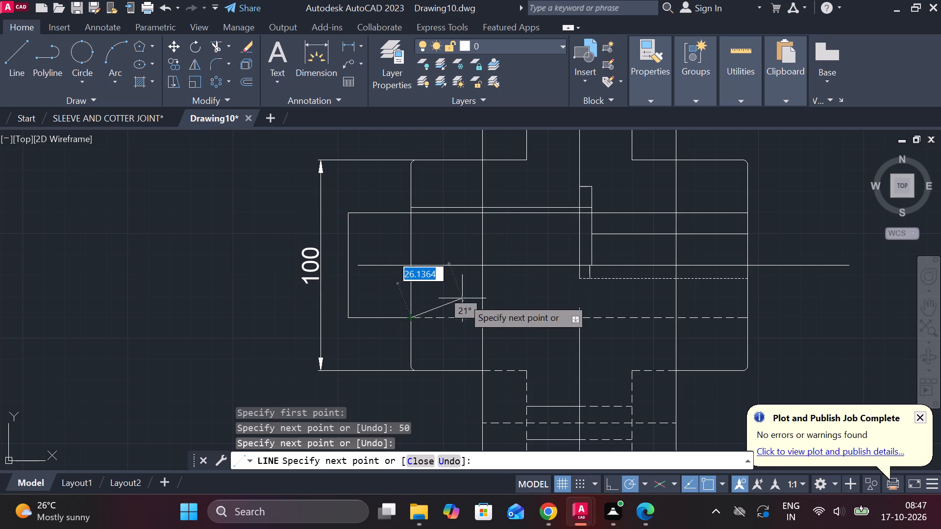
key("Escape")
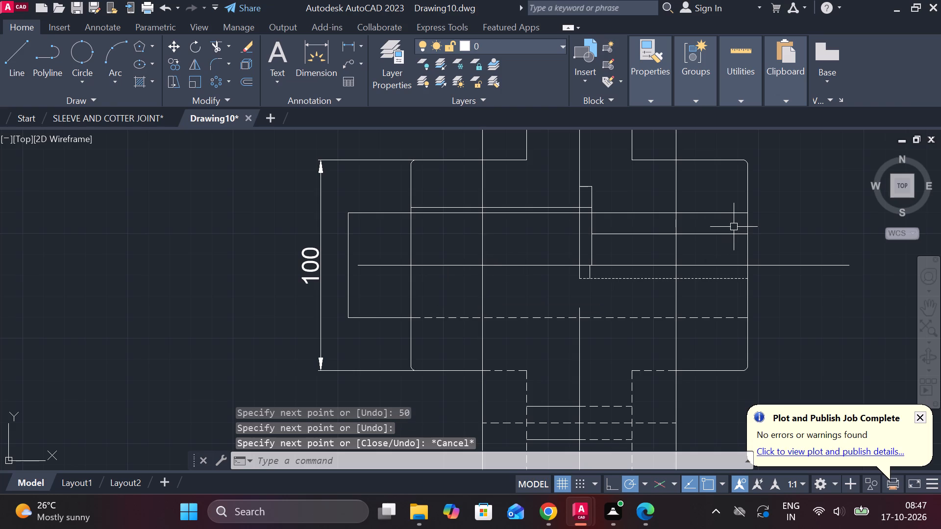
Draw the right shaft end's upper edge 30 units outward from where the shaft line meets the hub's right face.
key("l")
key("Return")
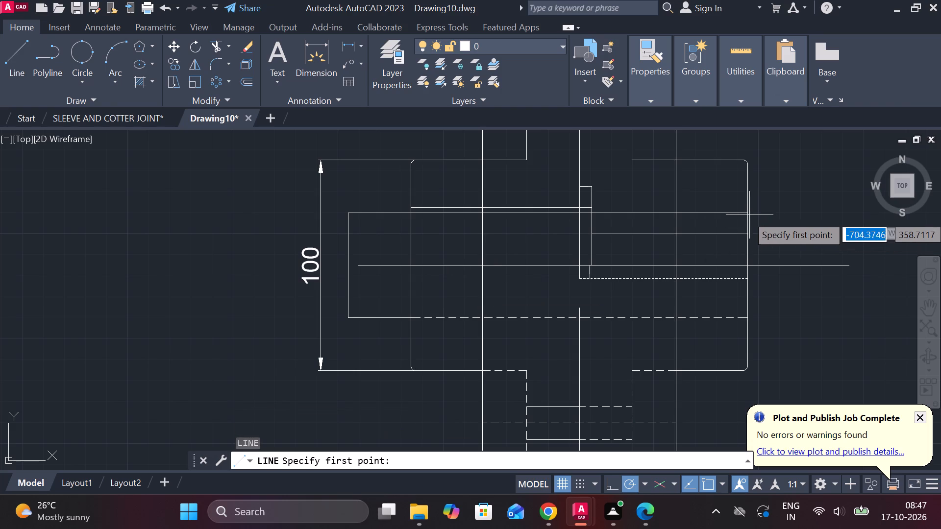
scroll(743, 215, "up", 2)
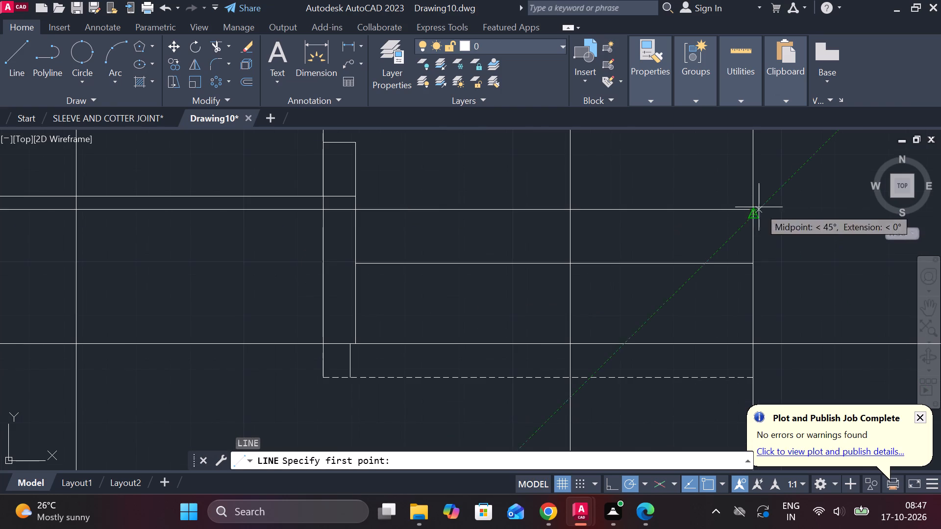
scroll(752, 210, "up", 2)
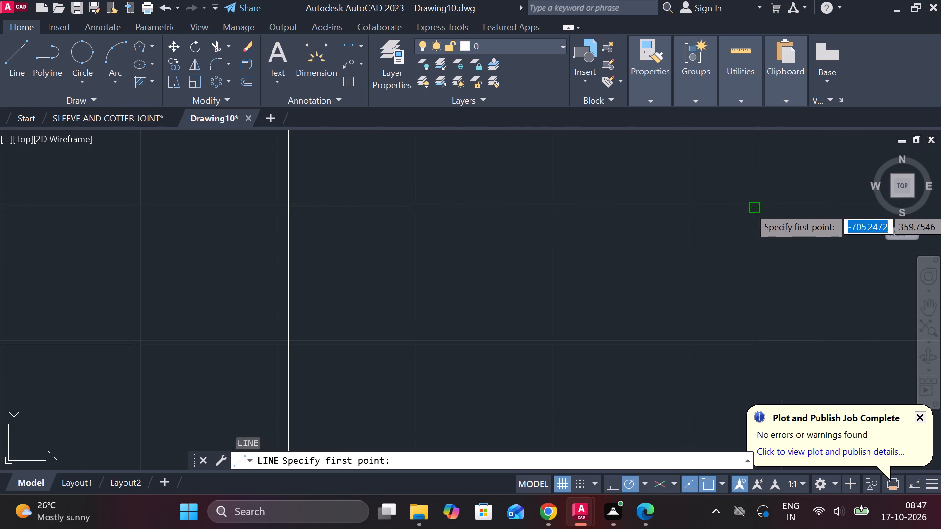
left_click(757, 207)
scroll(809, 211, "down", 2)
middle_click_drag(809, 211, 726, 202)
scroll(742, 203, "down", 2)
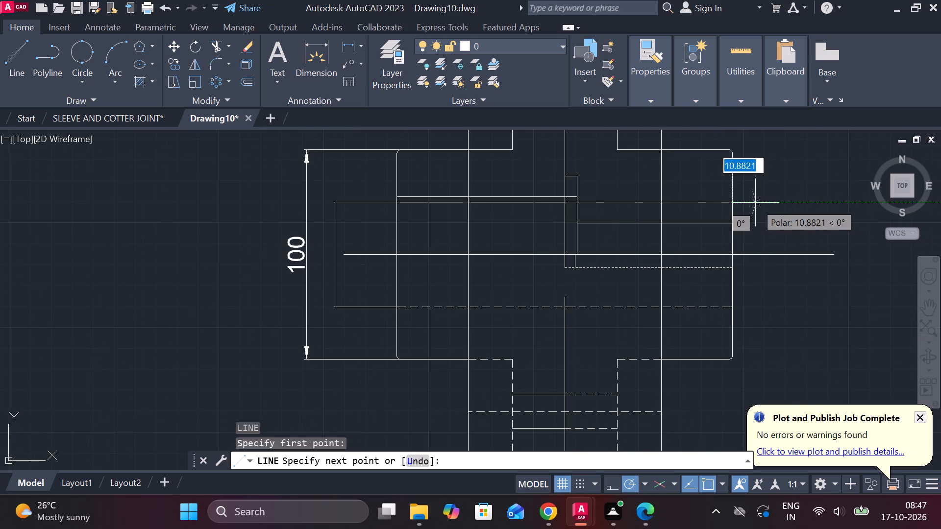
type("30")
key("Return")
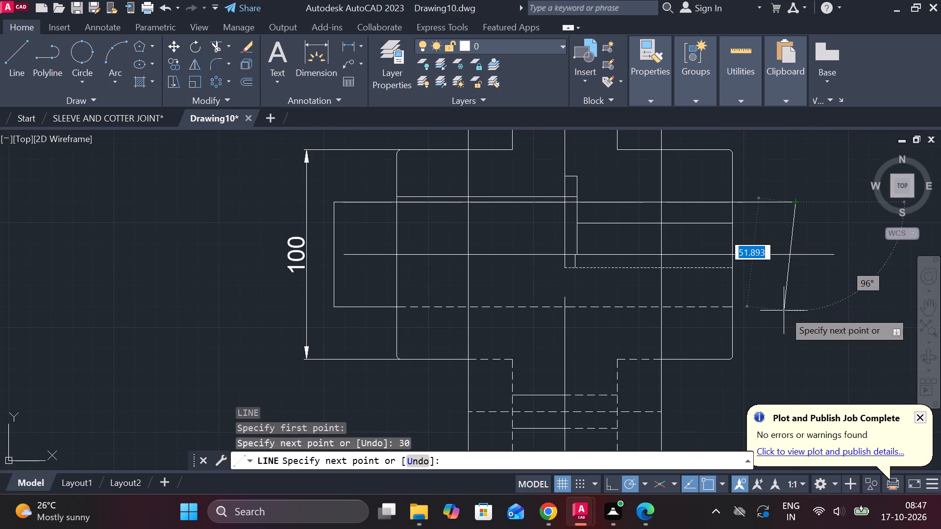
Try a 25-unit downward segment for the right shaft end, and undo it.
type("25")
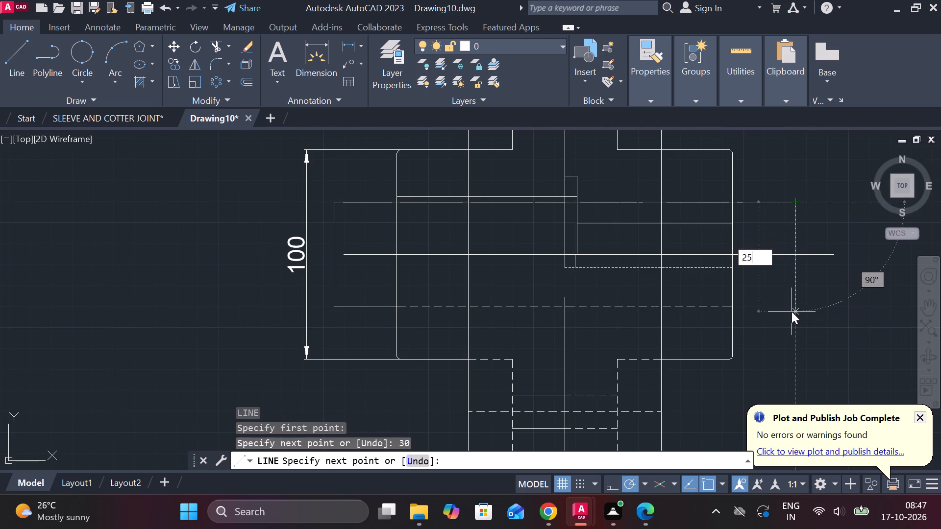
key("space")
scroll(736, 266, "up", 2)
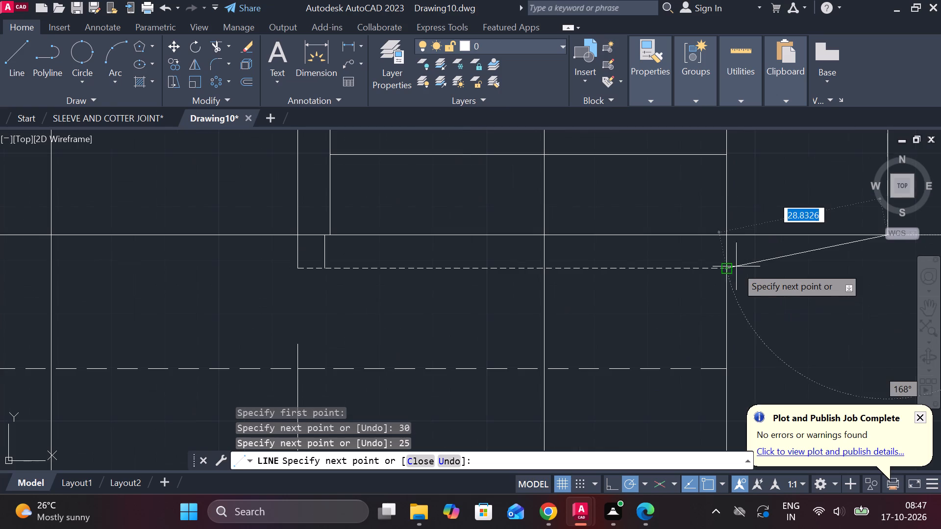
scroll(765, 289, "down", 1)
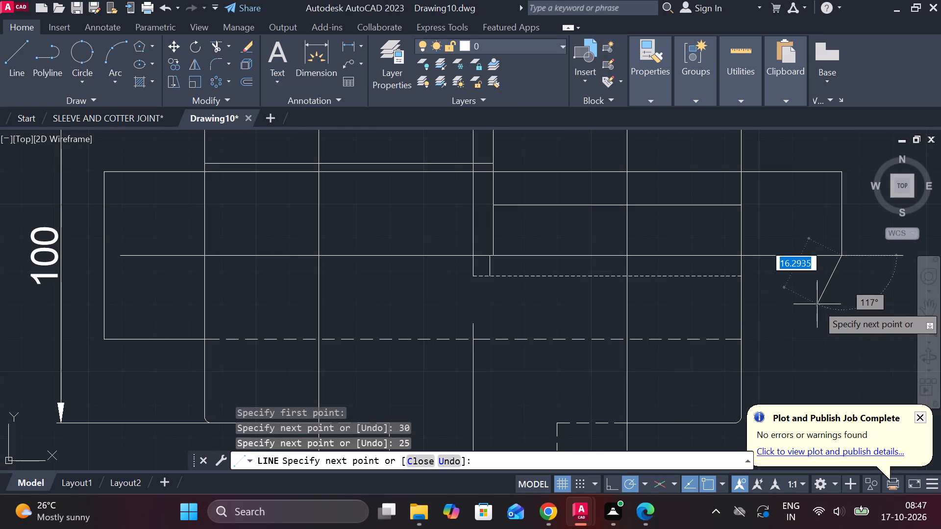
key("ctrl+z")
Close the right shaft end with a 50-unit segment down and a horizontal segment back to the hub's right face.
type("50")
key("Return")
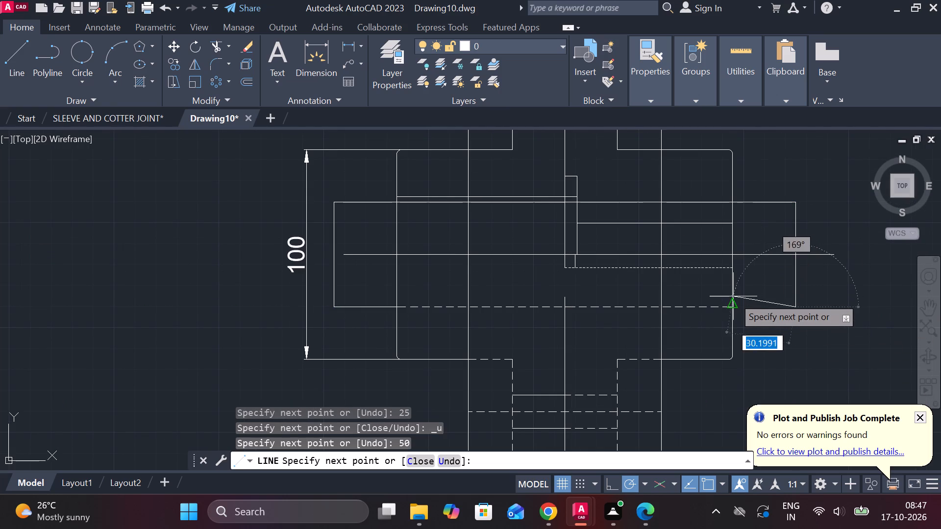
scroll(734, 306, "up", 2)
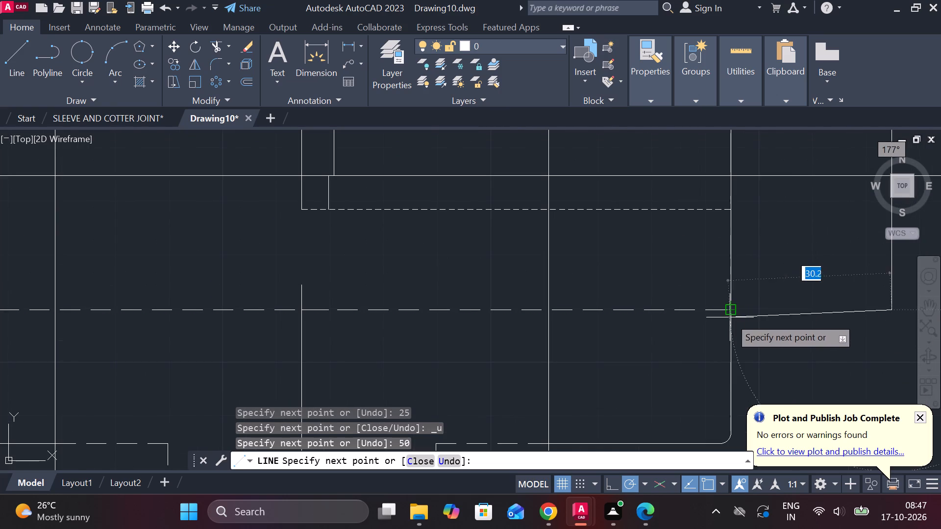
left_click(731, 312)
key("Escape")
scroll(807, 286, "down", 2)
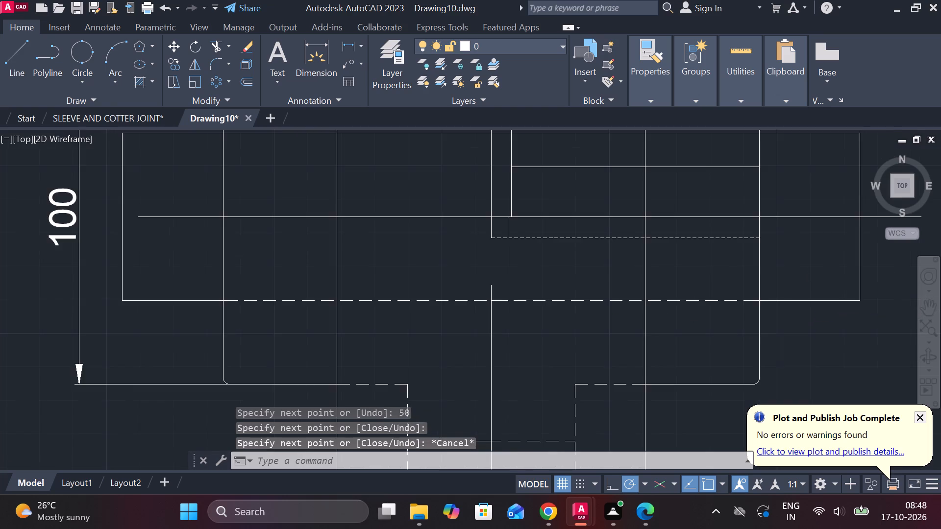
scroll(807, 291, "down", 1)
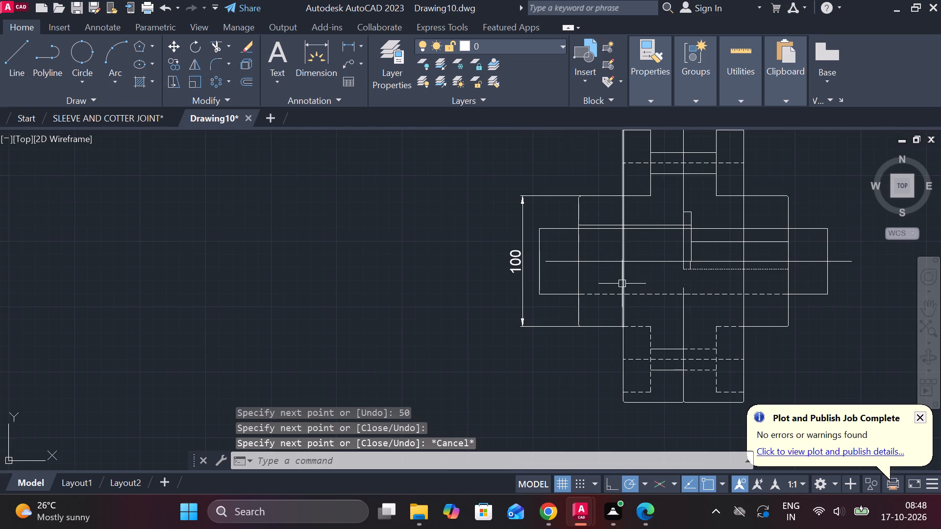
Copy the left shaft's hatched break symbol from the top half sectional front view onto the unhatched coupling view's left shaft end.
scroll(673, 286, "down", 2)
middle_click_drag(858, 341, 596, 210)
scroll(752, 284, "down", 1)
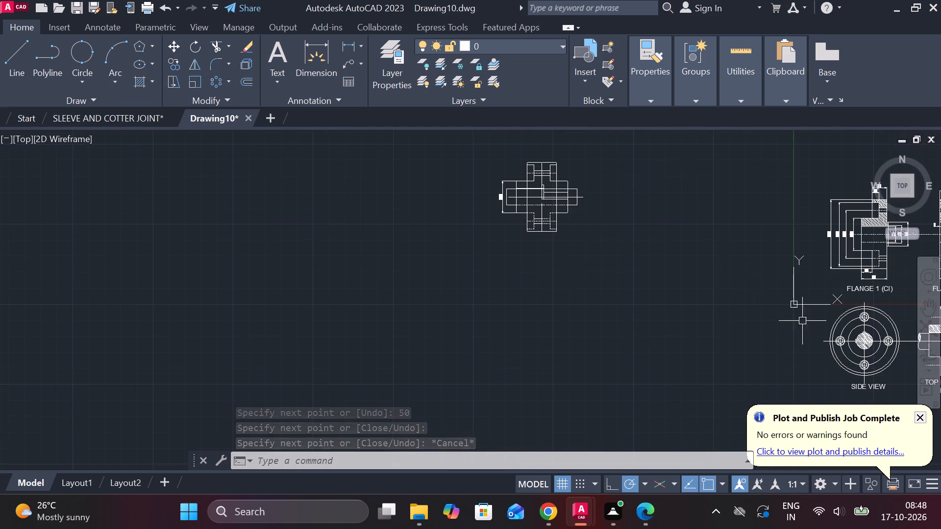
middle_click_drag(695, 302, 439, 243)
scroll(745, 291, "up", 2)
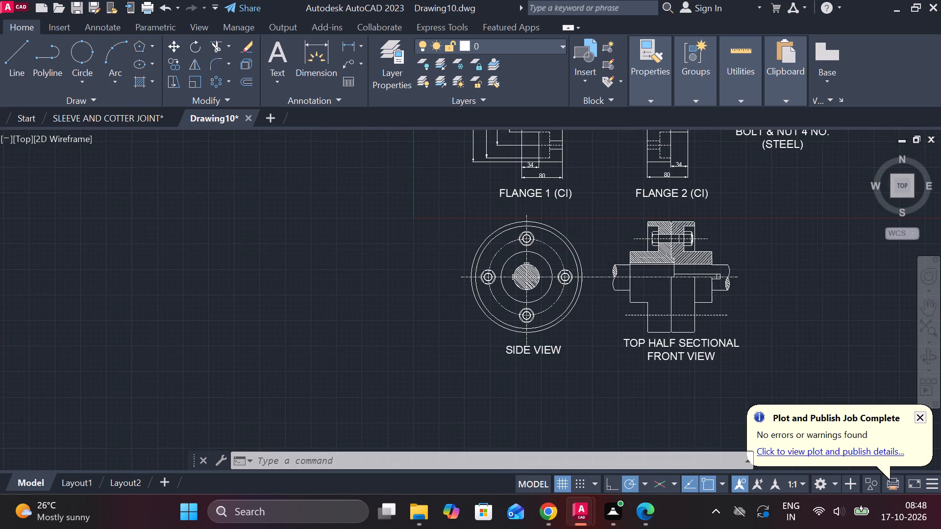
scroll(745, 291, "up", 2)
middle_click_drag(344, 279, 491, 331)
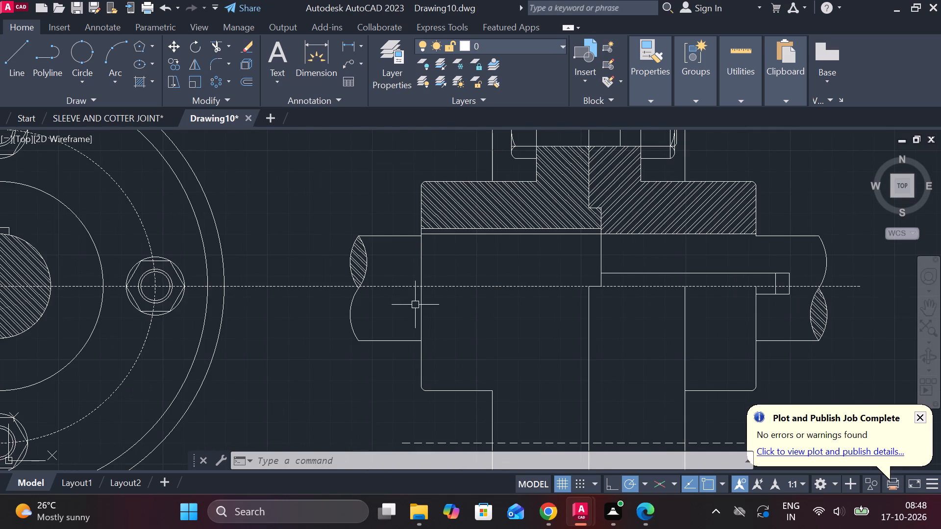
left_click(375, 264)
left_click(337, 252)
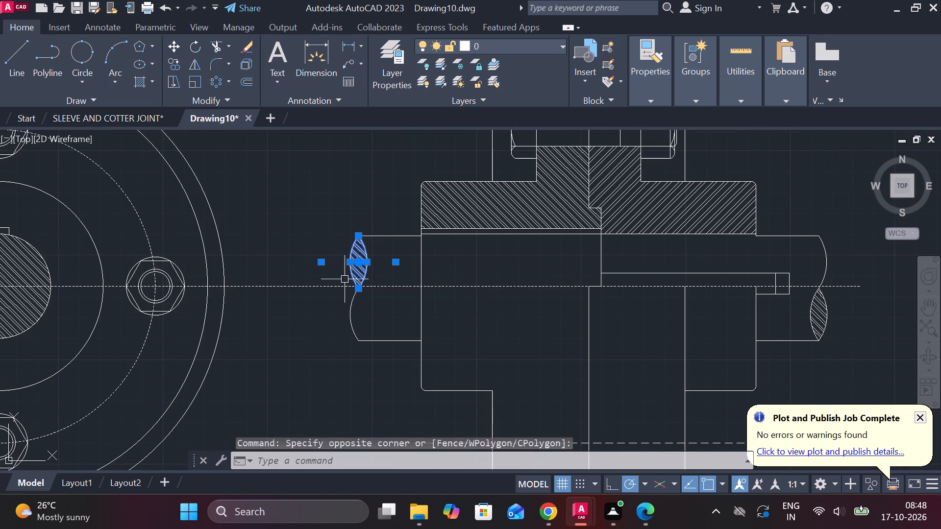
left_click(350, 305)
type("CO")
key("Return")
left_click(356, 339)
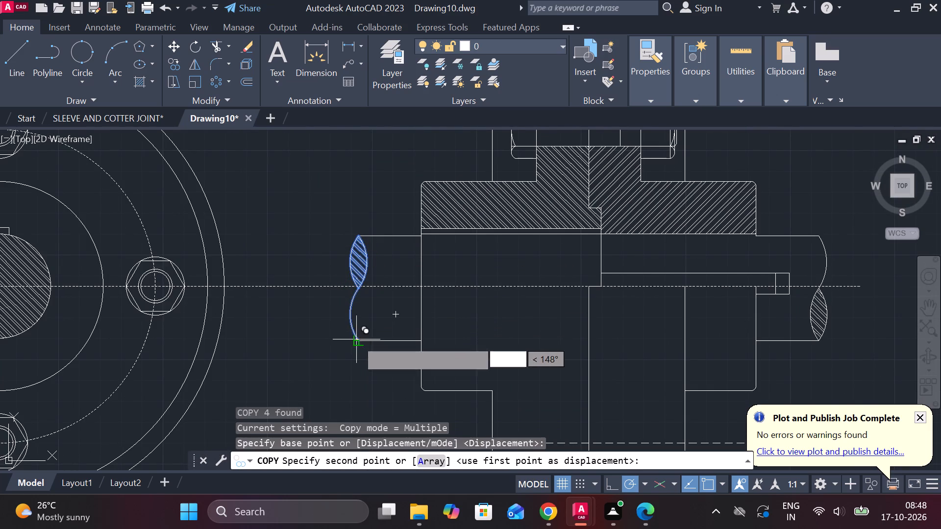
scroll(366, 322, "down", 7)
middle_click_drag(248, 201, 280, 220)
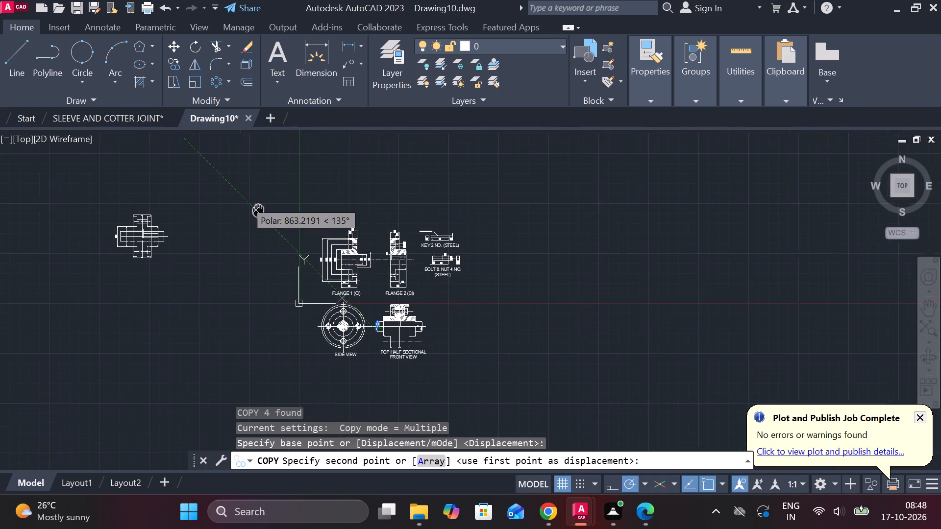
middle_click_drag(280, 220, 478, 242)
scroll(238, 282, "up", 4)
middle_click_drag(501, 209, 469, 237)
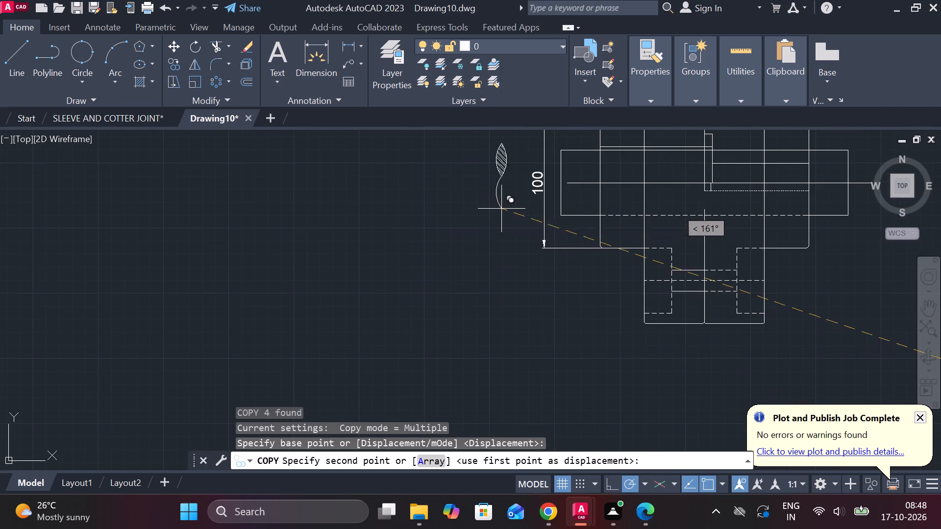
middle_click_drag(469, 237, 359, 348)
scroll(483, 277, "up", 3)
scroll(481, 279, "down", 2)
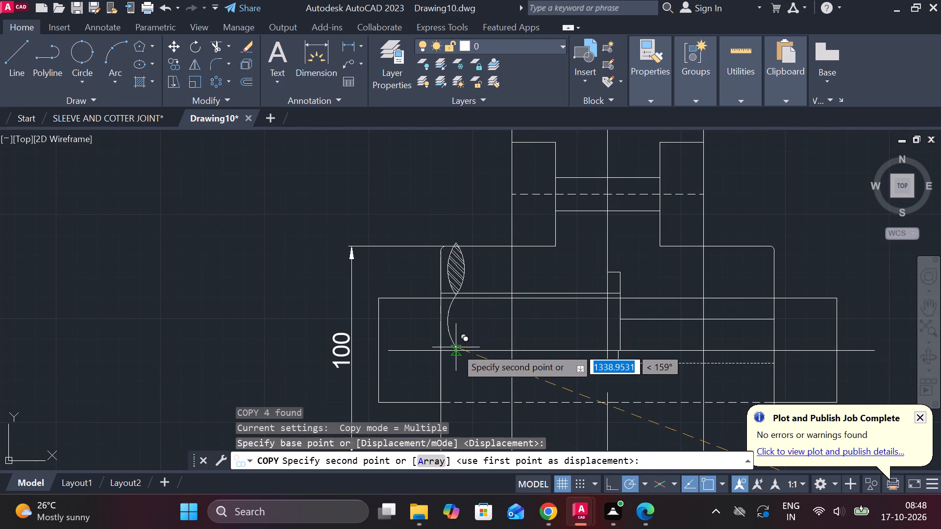
middle_click_drag(417, 357, 510, 281)
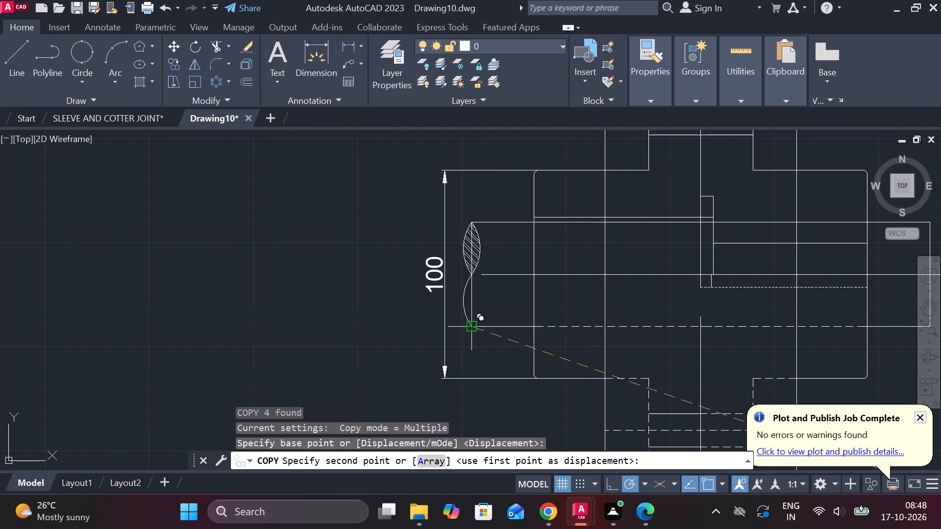
scroll(469, 324, "up", 3)
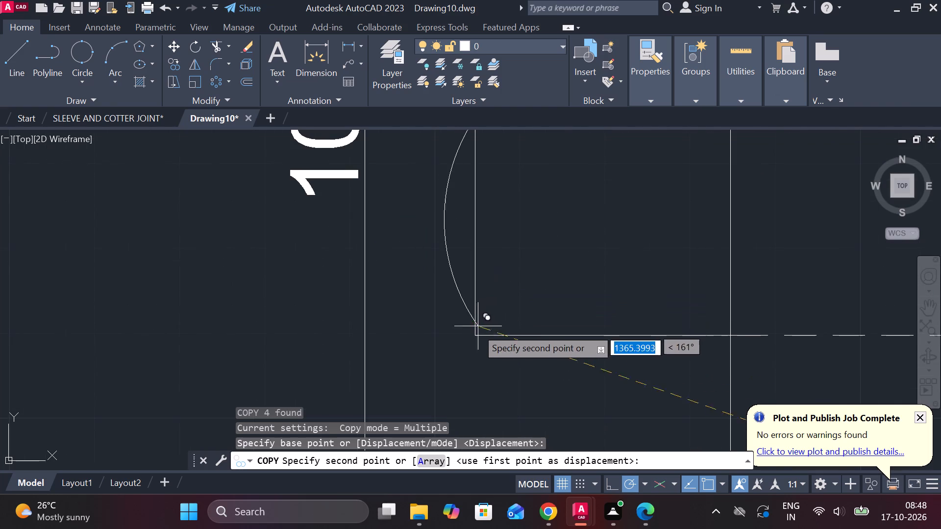
left_click(474, 334)
scroll(508, 319, "down", 3)
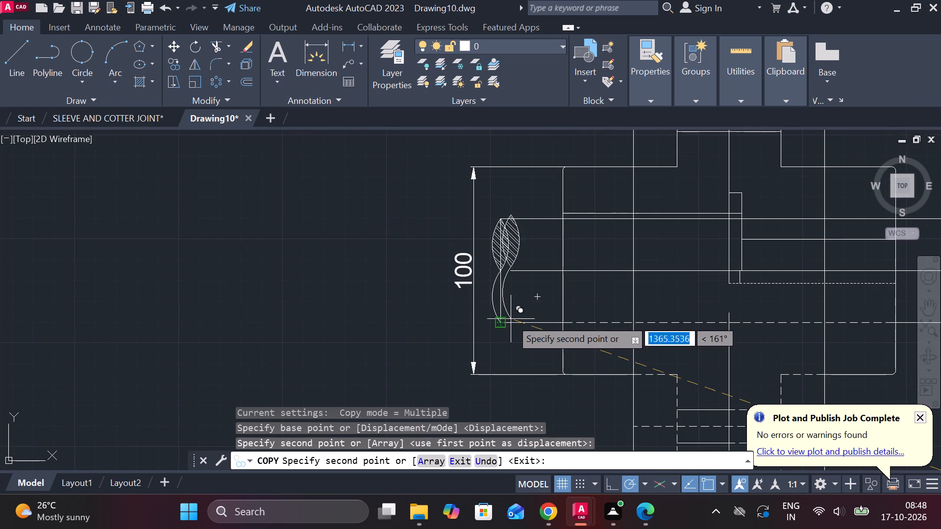
key("Escape")
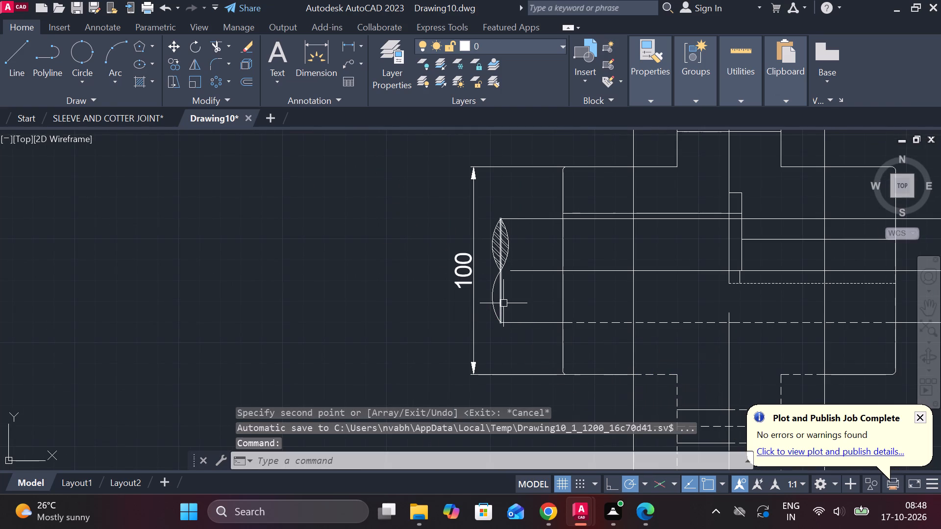
Erase the straight vertical line closing the left shaft end behind the break symbol.
left_click(503, 302)
type("E")
key("space")
Move the whole unhatched coupling view to the empty area below and to the right of the top half sectional front view.
scroll(505, 302, "down", 3)
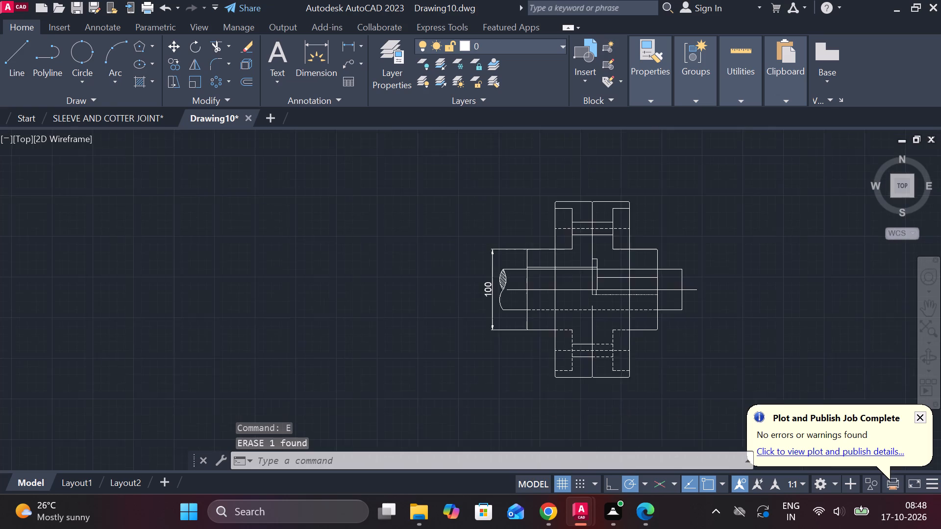
left_click(421, 214)
left_click(670, 374)
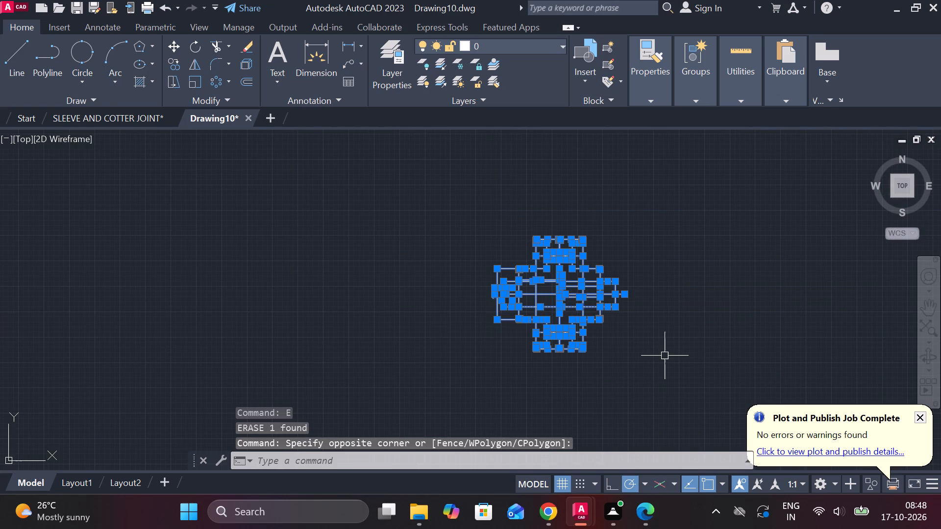
key("m")
key("Return")
left_click(654, 326)
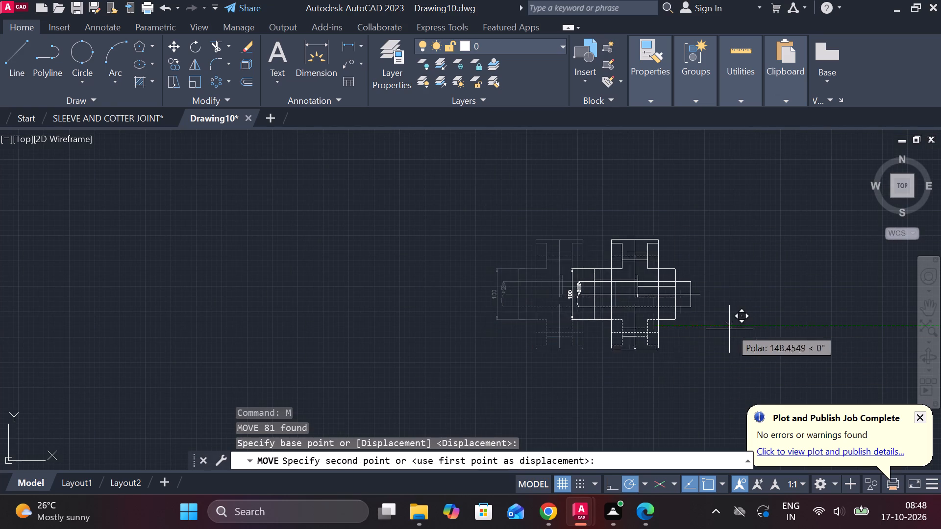
scroll(731, 326, "down", 3)
middle_click_drag(731, 324, 484, 185)
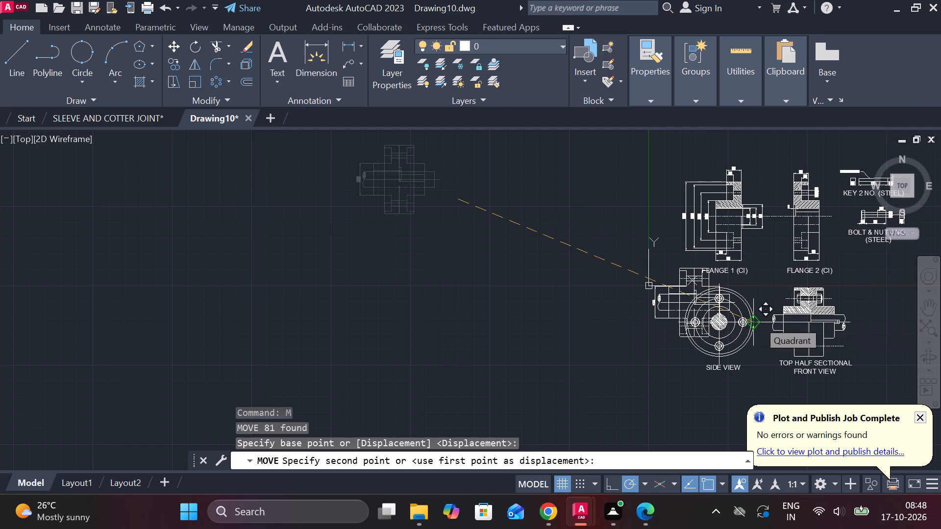
middle_click_drag(758, 321, 704, 226)
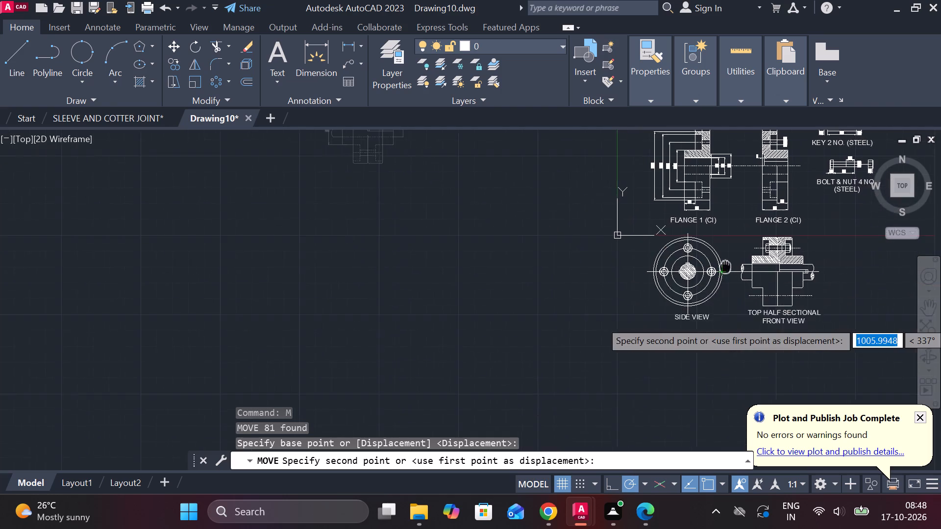
middle_click_drag(704, 226, 701, 217)
middle_click_drag(858, 385, 768, 283)
scroll(797, 313, "up", 1)
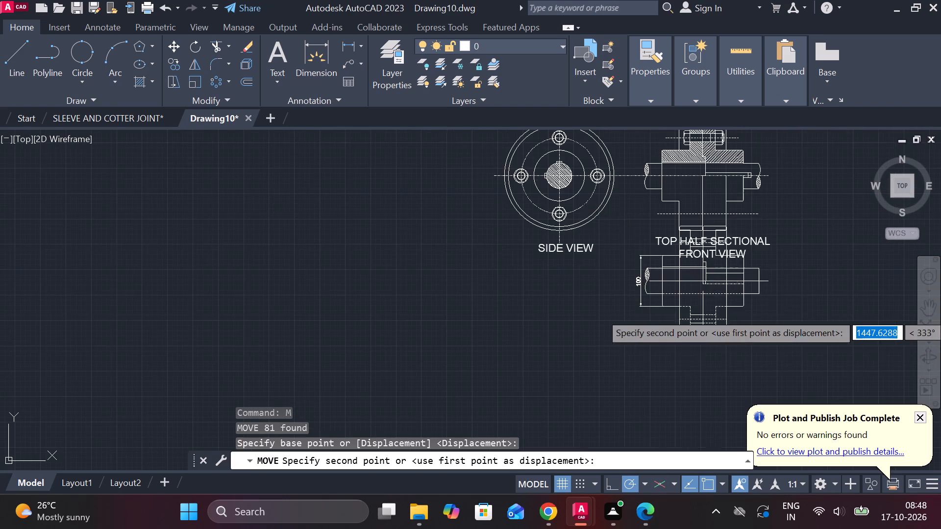
scroll(798, 343, "up", 1)
middle_click_drag(853, 367, 743, 351)
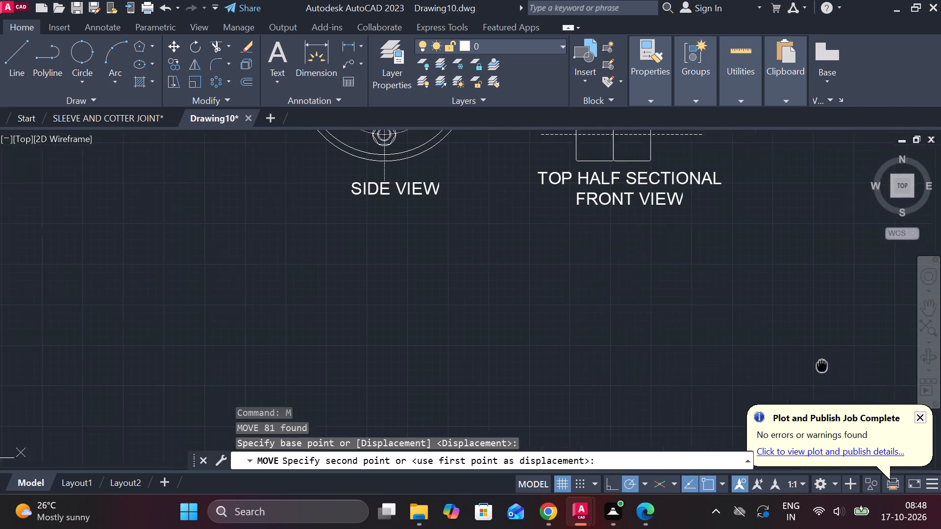
middle_click_drag(743, 351, 629, 335)
left_click(783, 320)
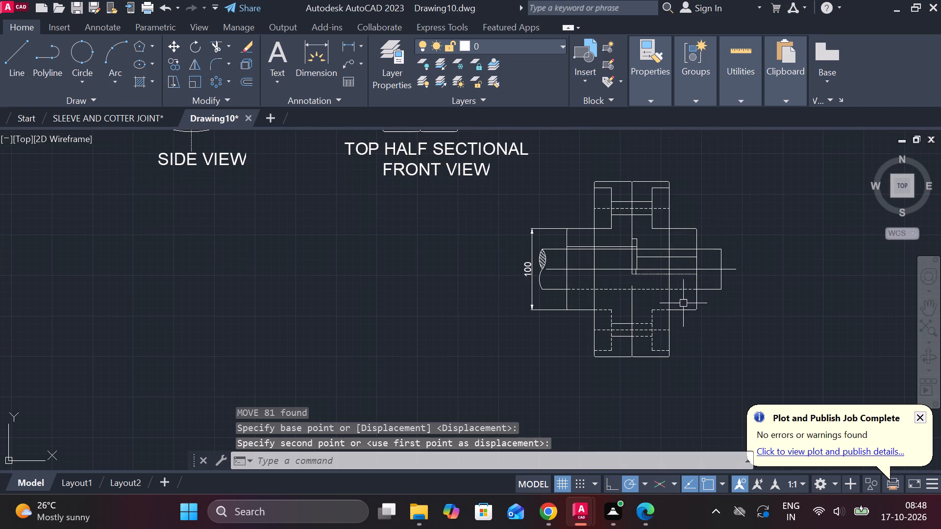
scroll(657, 332, "up", 1)
key("Escape")
Copy the right shaft's hatched break symbol from the top half sectional front view onto the moved coupling view's right shaft end.
middle_click_drag(427, 225, 455, 275)
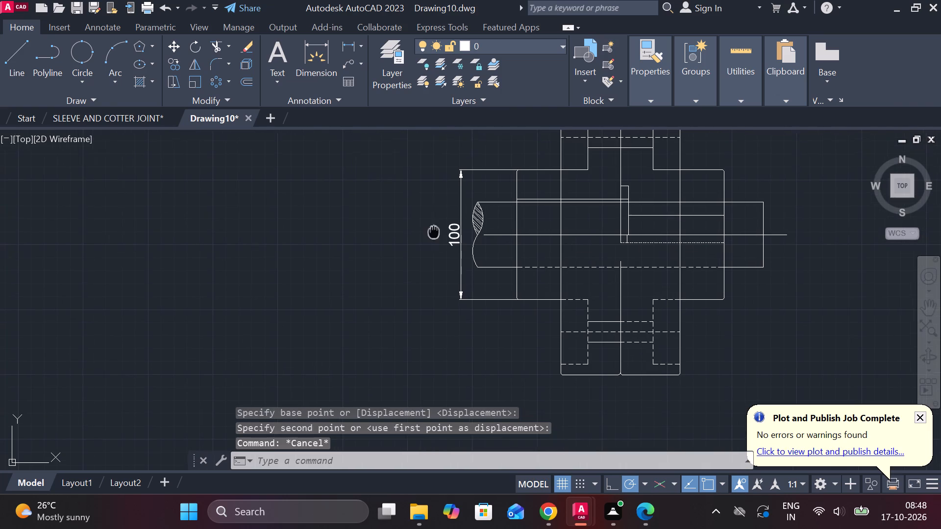
middle_click_drag(455, 275, 472, 348)
middle_click_drag(470, 242, 481, 383)
middle_click_drag(499, 171, 497, 258)
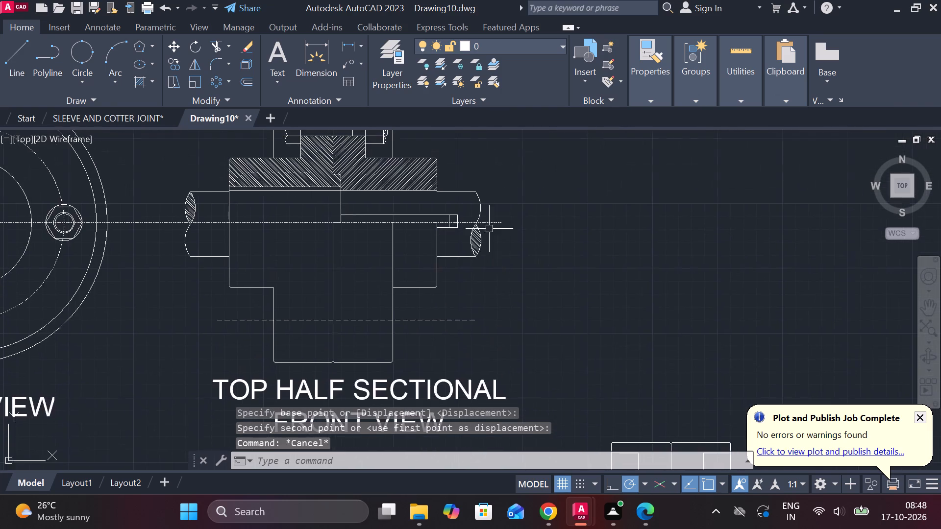
scroll(488, 220, "up", 2)
left_click(467, 192)
left_click(492, 296)
left_click(436, 272)
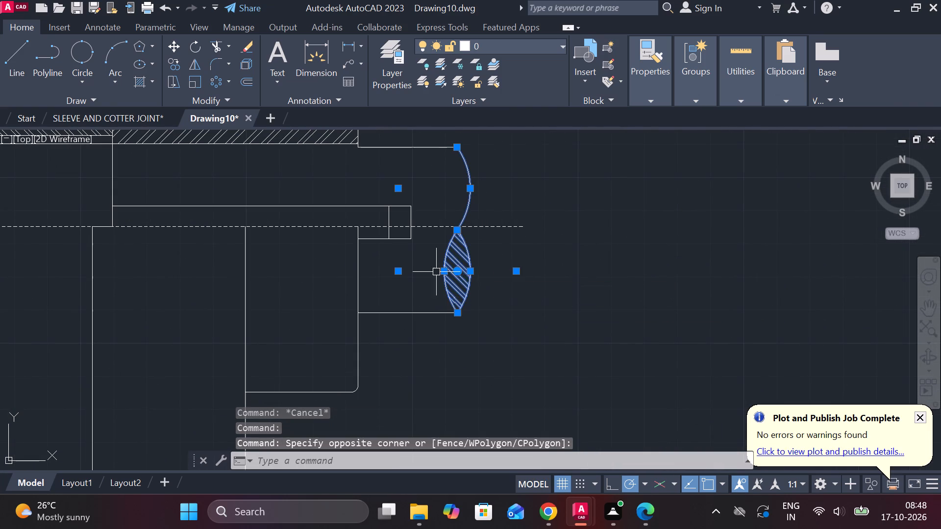
type("CO")
key("Return")
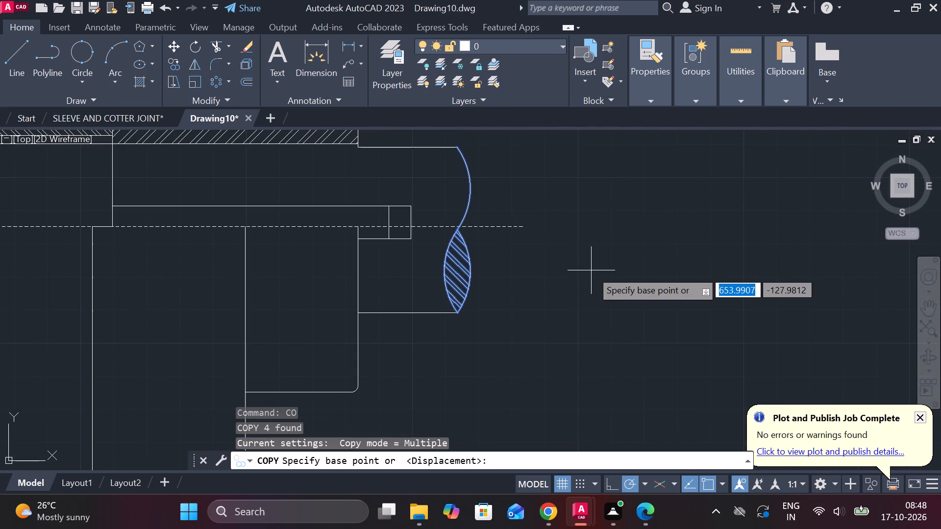
left_click(459, 317)
scroll(539, 313, "down", 3)
middle_click_drag(668, 322, 616, 263)
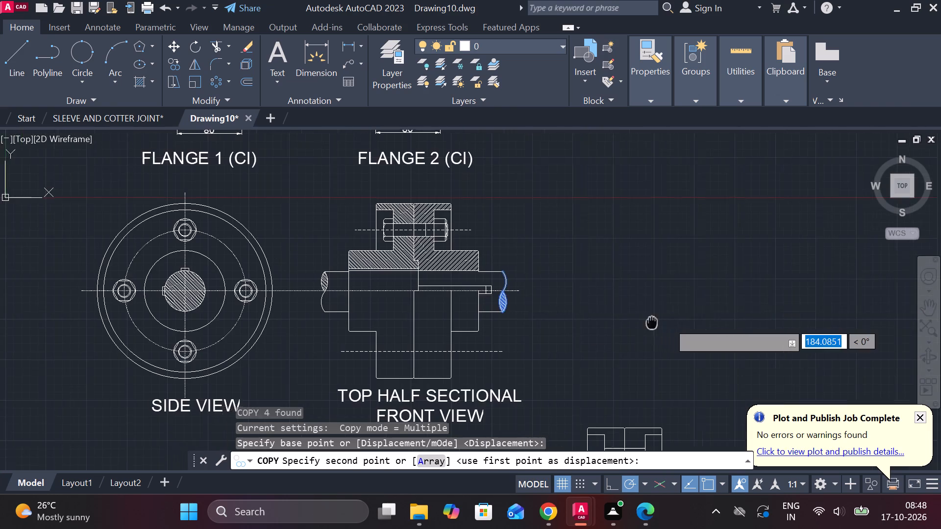
middle_click_drag(616, 263, 540, 162)
scroll(632, 357, "up", 1)
middle_click_drag(632, 357, 684, 260)
scroll(660, 286, "up", 3)
left_click(560, 309)
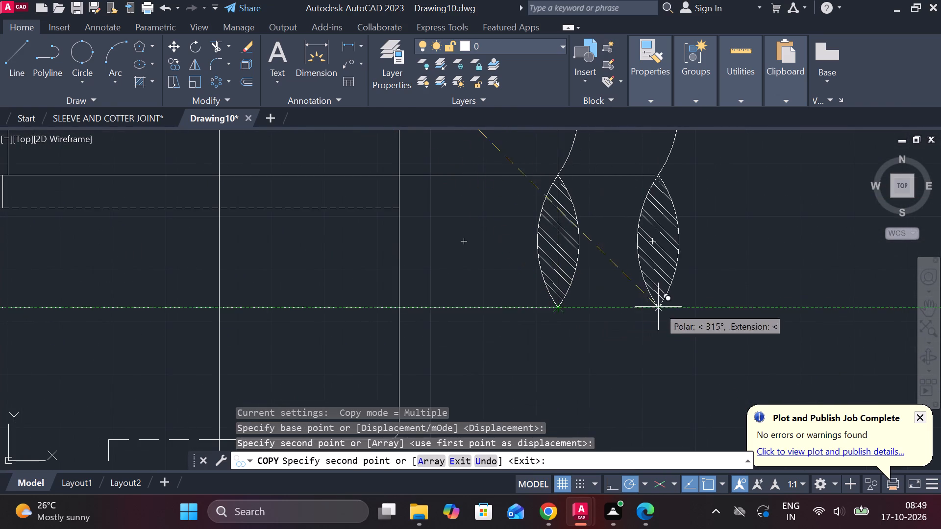
key("Escape")
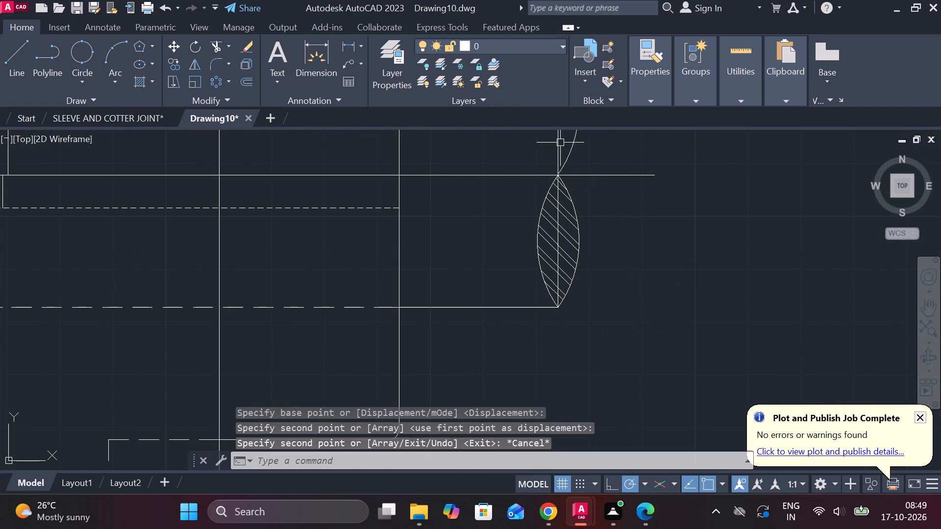
Erase the straight vertical line closing the right shaft end behind the break symbol.
left_click(560, 143)
type("E")
key("space")
Erase the horizontal line just above the shaft's upper edge in the left hub.
scroll(661, 248, "down", 3)
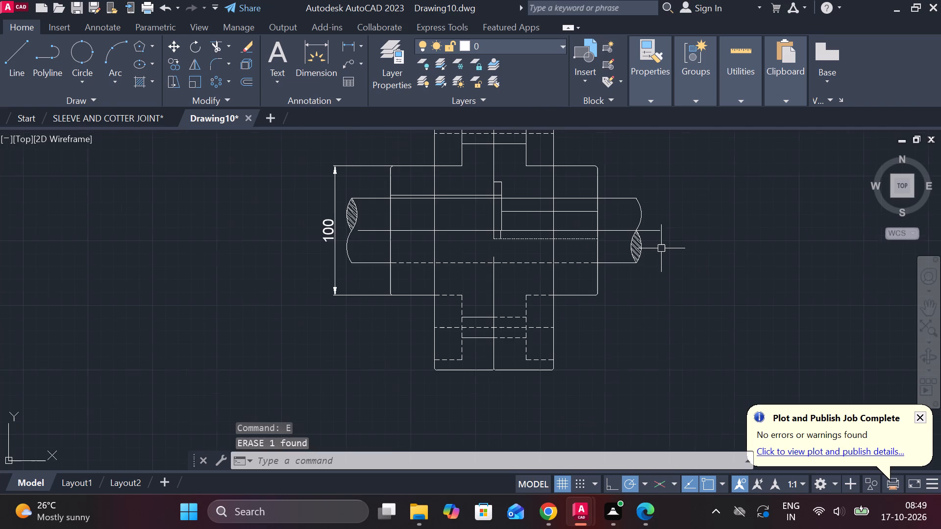
middle_click_drag(676, 253, 697, 298)
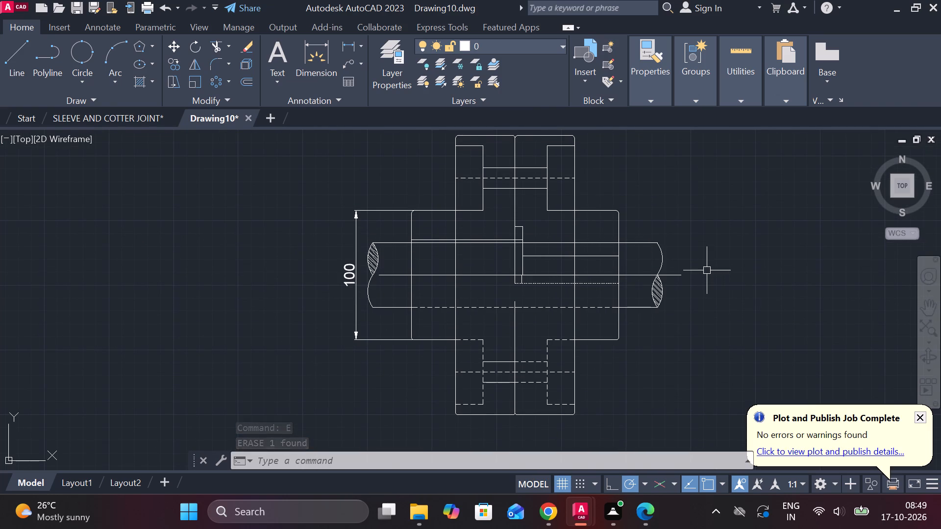
scroll(495, 229, "up", 1)
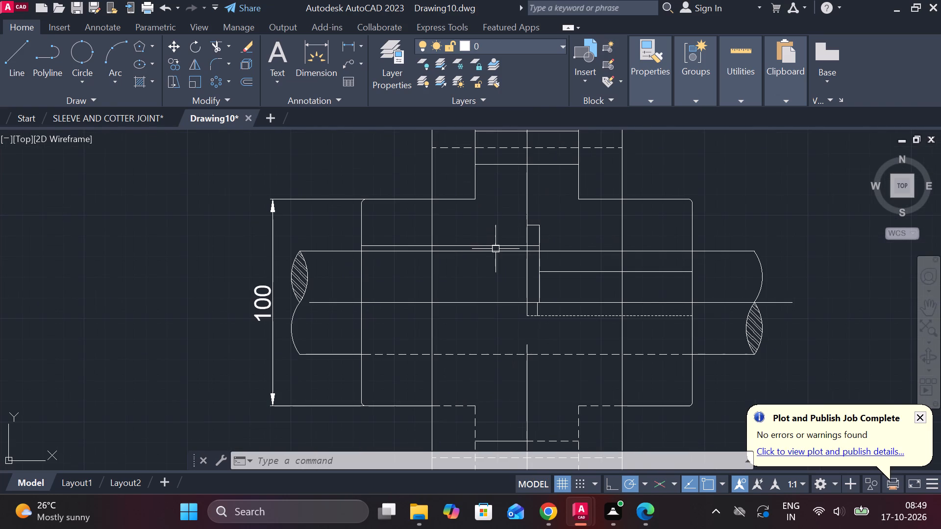
left_click(495, 247)
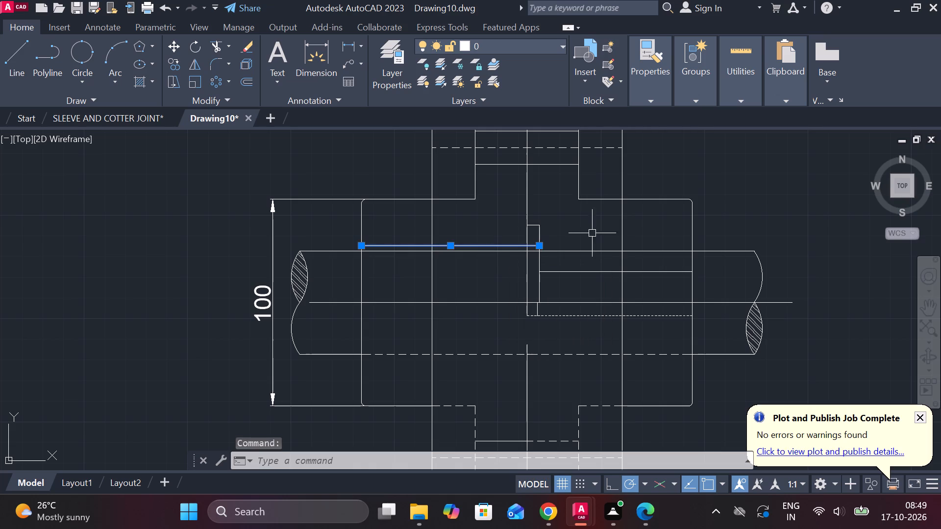
key("e")
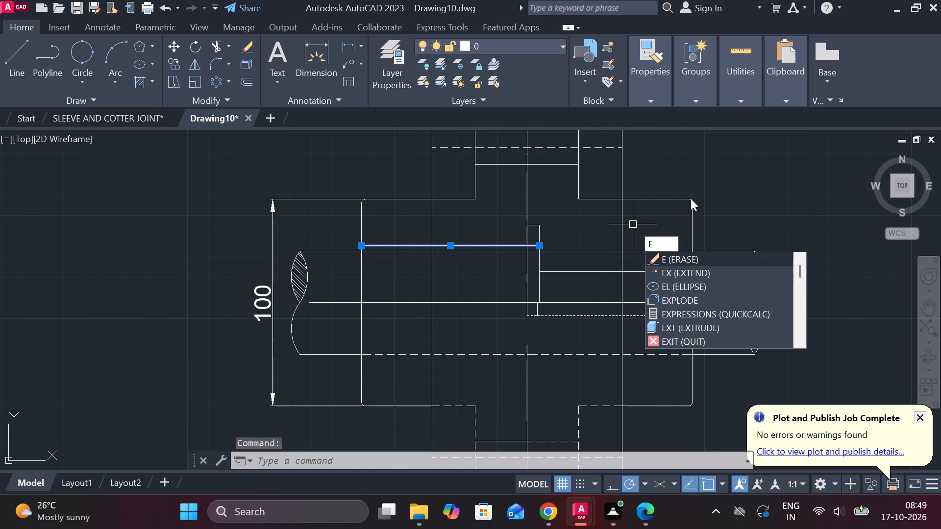
key("space")
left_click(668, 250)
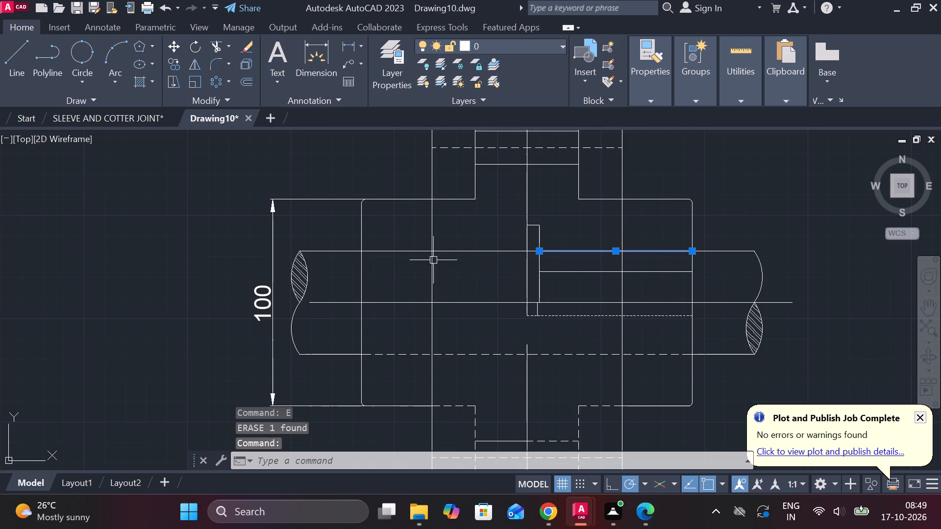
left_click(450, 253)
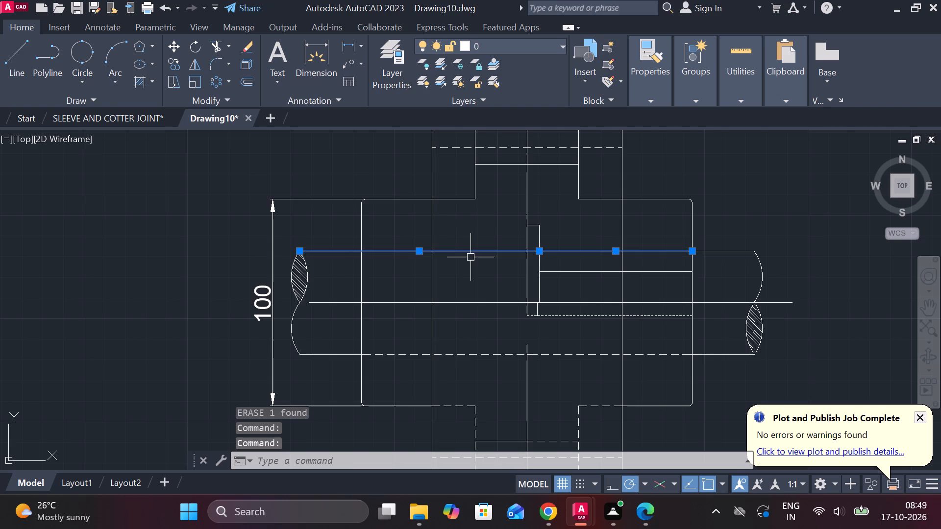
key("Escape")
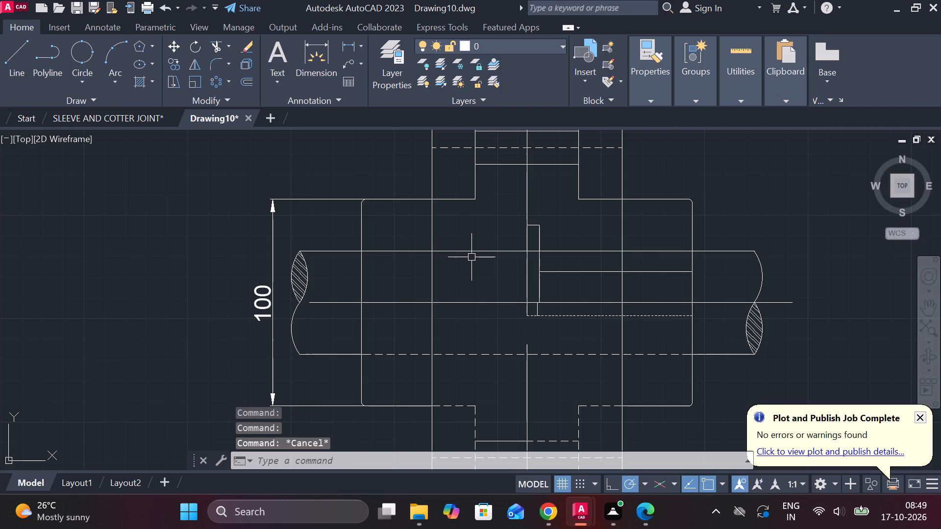
Select the two line segments forming the shaft's upper edge through the left and right hubs.
left_click(403, 252)
left_click(576, 250)
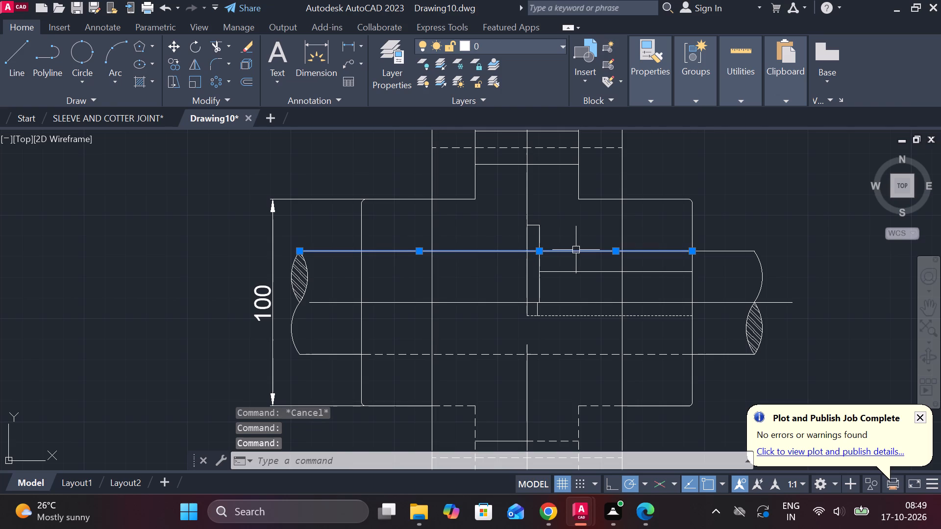
Erase the two selected segments of the shaft's upper edge through the hubs.
type("E")
key("space")
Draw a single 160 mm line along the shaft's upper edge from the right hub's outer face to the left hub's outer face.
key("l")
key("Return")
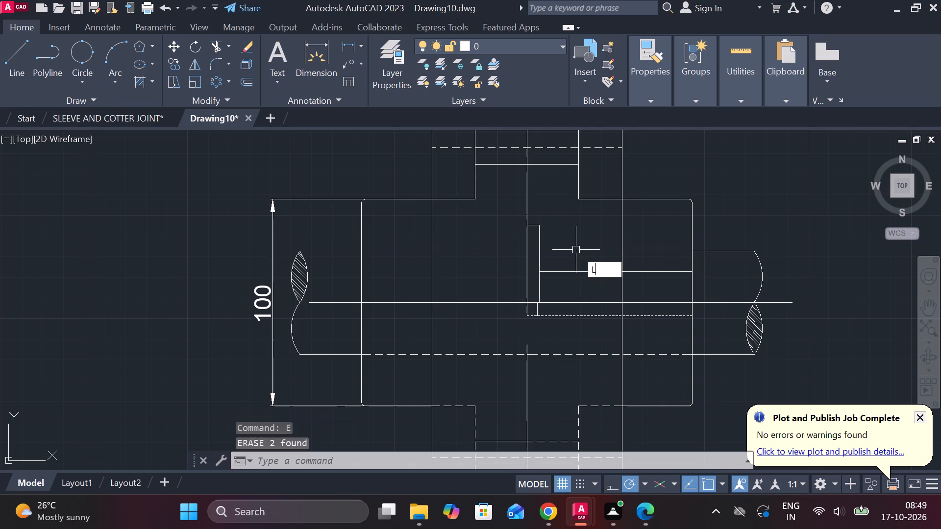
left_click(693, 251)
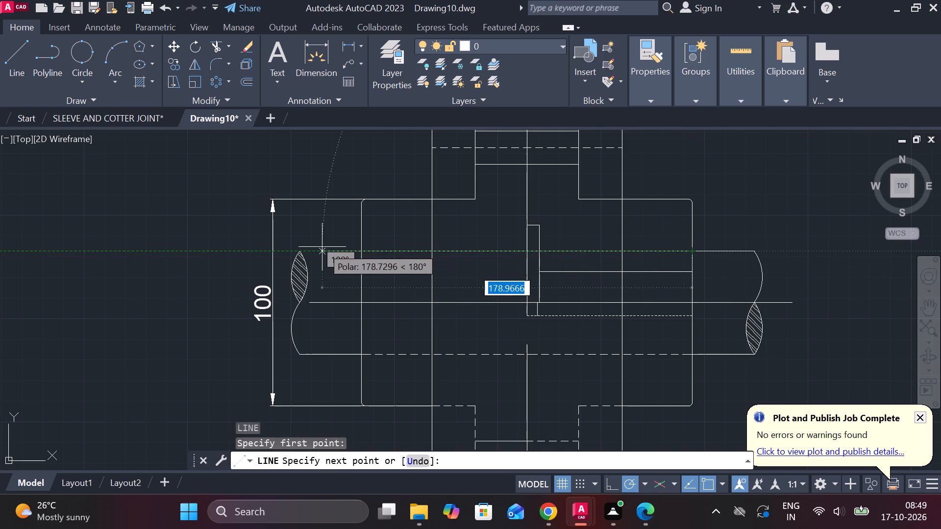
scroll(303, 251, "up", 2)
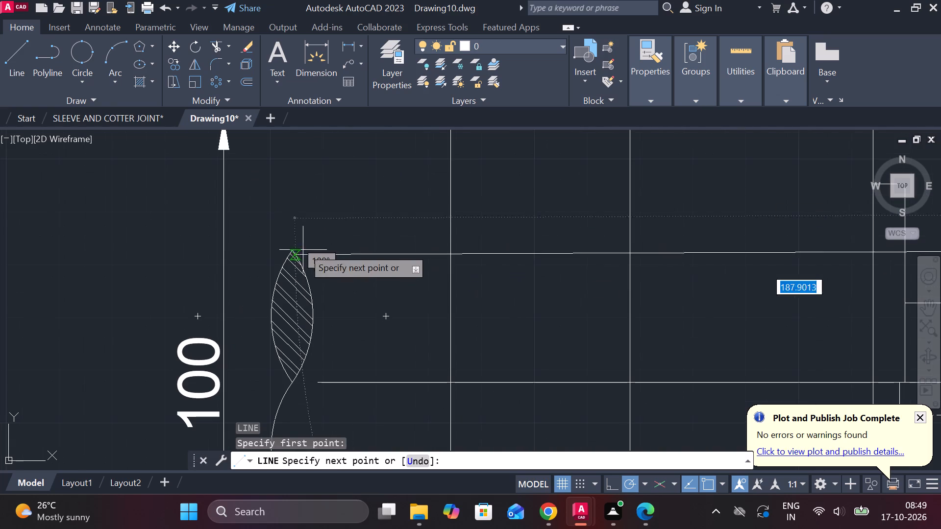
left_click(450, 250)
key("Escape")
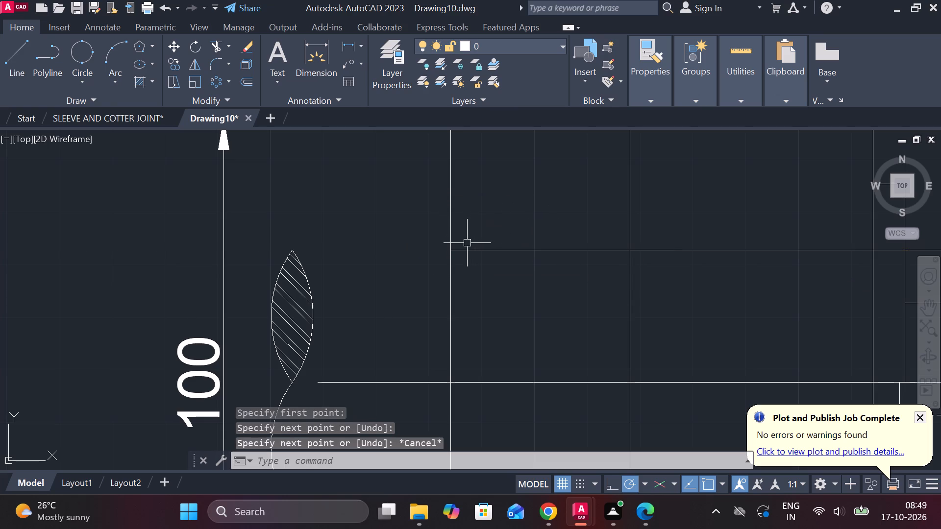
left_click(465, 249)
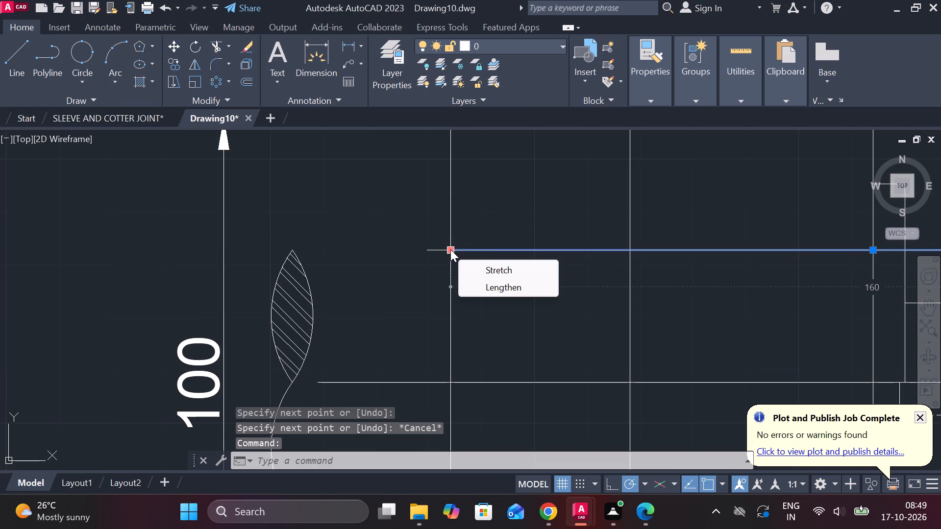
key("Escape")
Draw the left shaft's upper edge from the left hub's outer face to the top of the hatched break symbol.
key("l")
key("Return")
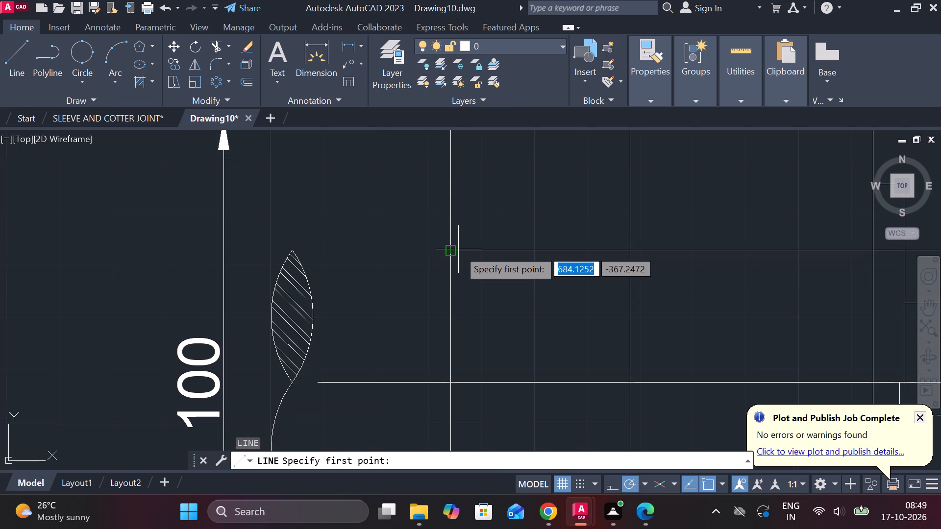
left_click(448, 249)
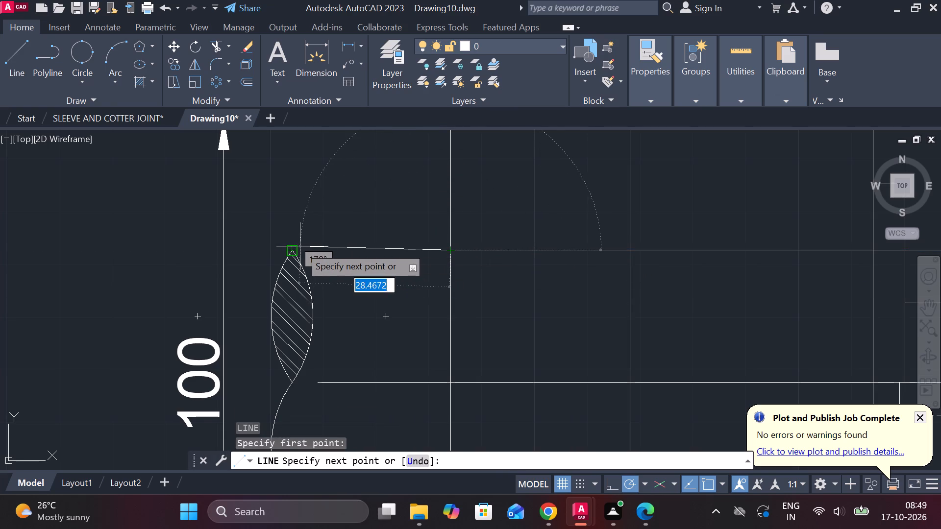
left_click(288, 250)
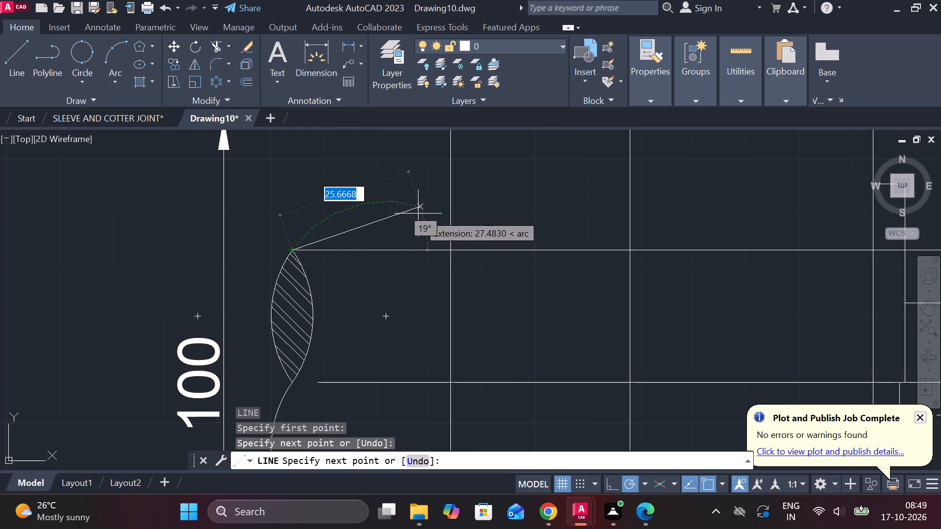
key("Escape")
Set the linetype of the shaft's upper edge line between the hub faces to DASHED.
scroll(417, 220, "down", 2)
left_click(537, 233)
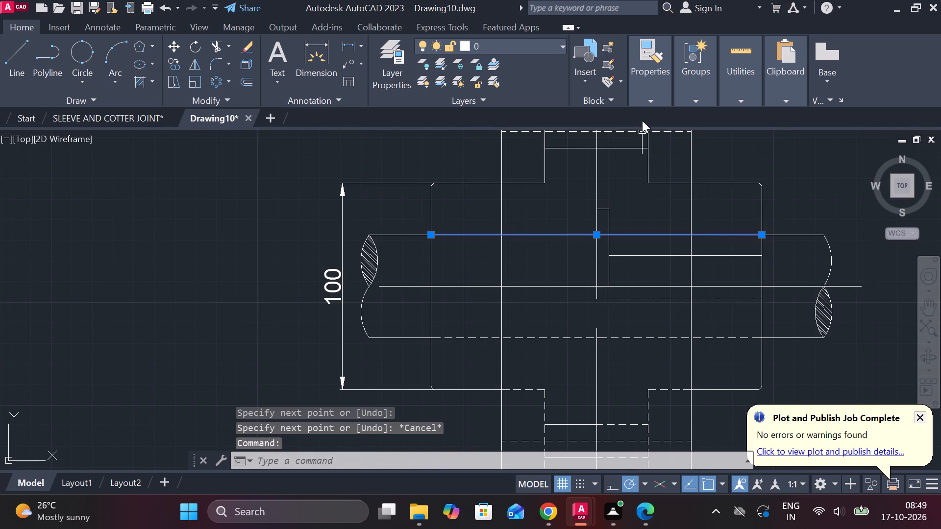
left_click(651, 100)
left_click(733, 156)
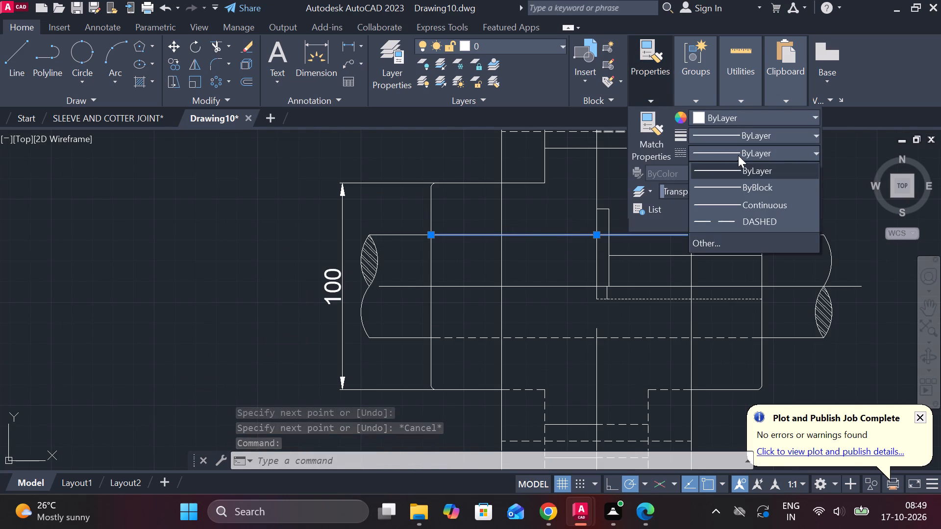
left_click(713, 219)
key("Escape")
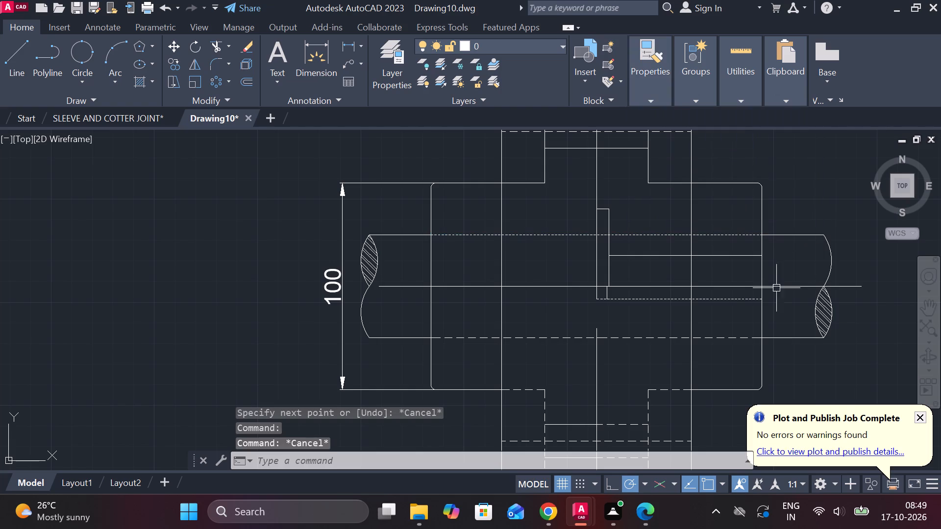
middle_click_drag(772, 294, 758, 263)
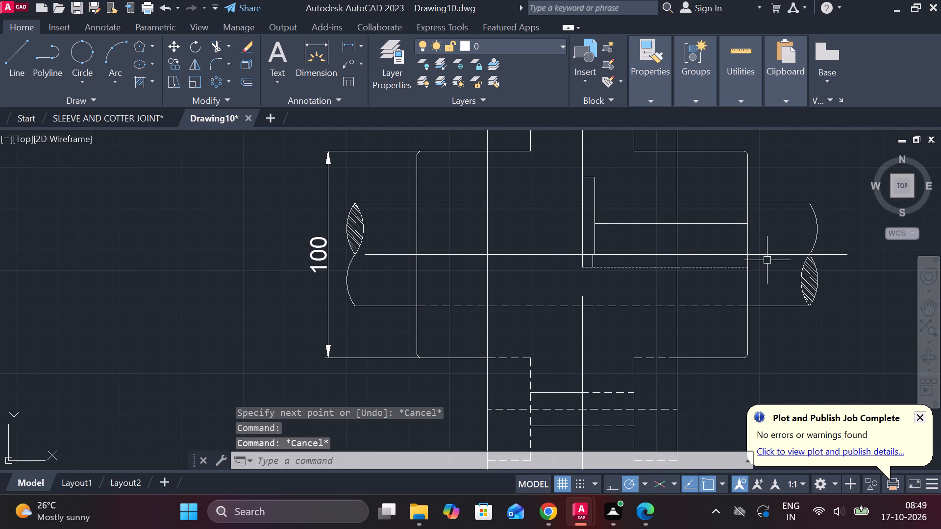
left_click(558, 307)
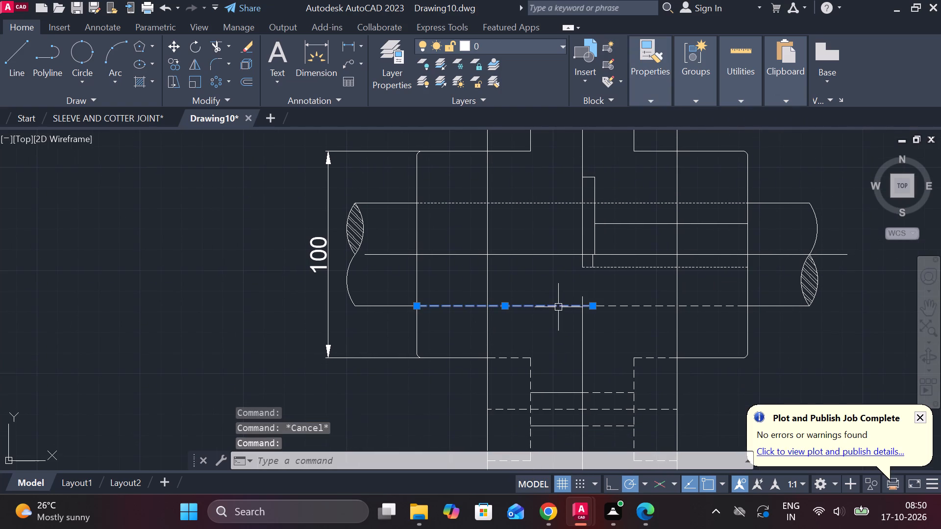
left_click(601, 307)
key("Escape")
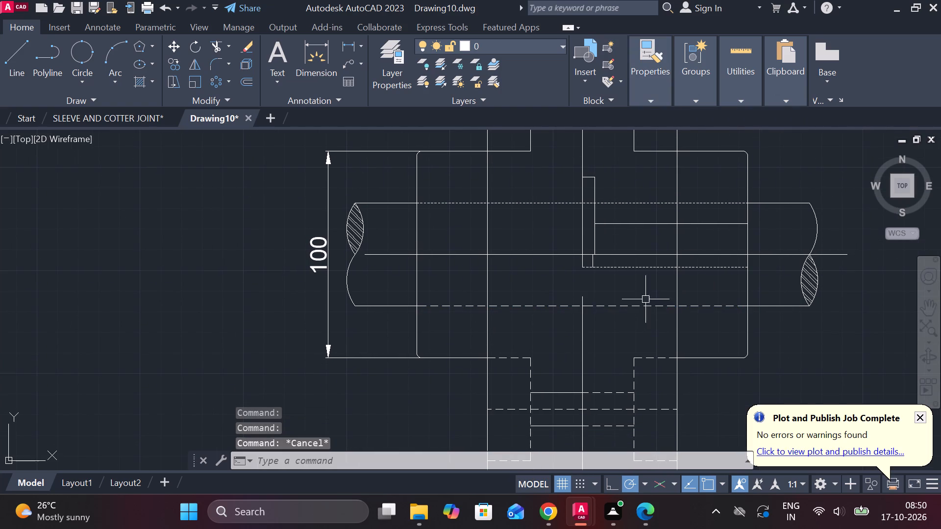
Set both the linetype global scale factor and the current object scale to 0.5.
left_click(651, 105)
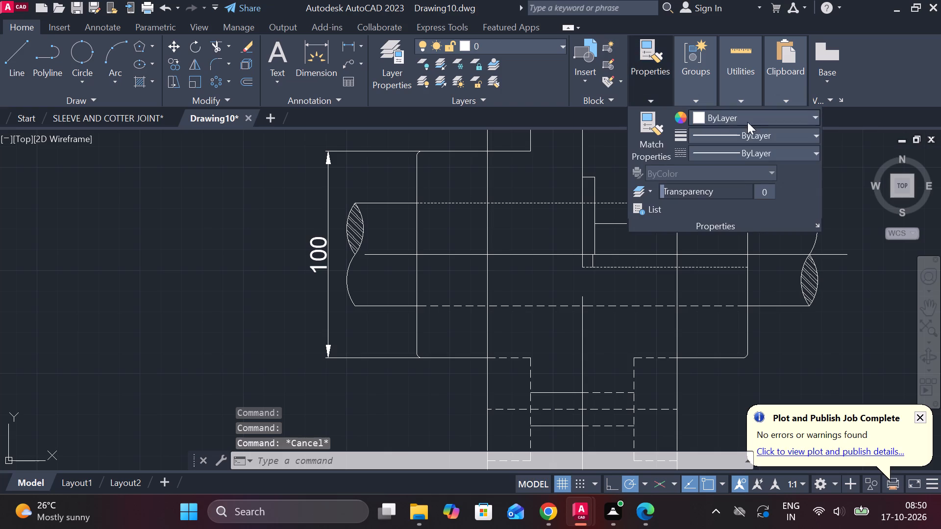
left_click(797, 151)
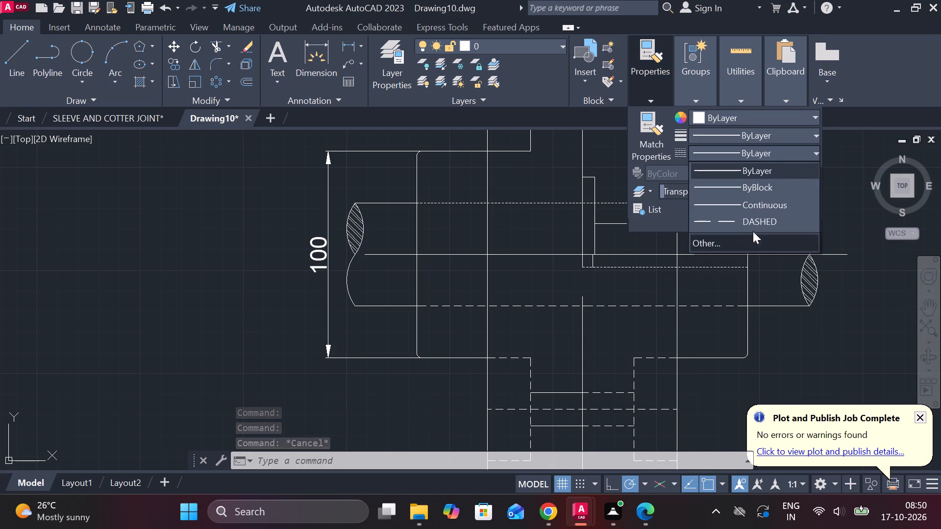
left_click(704, 240)
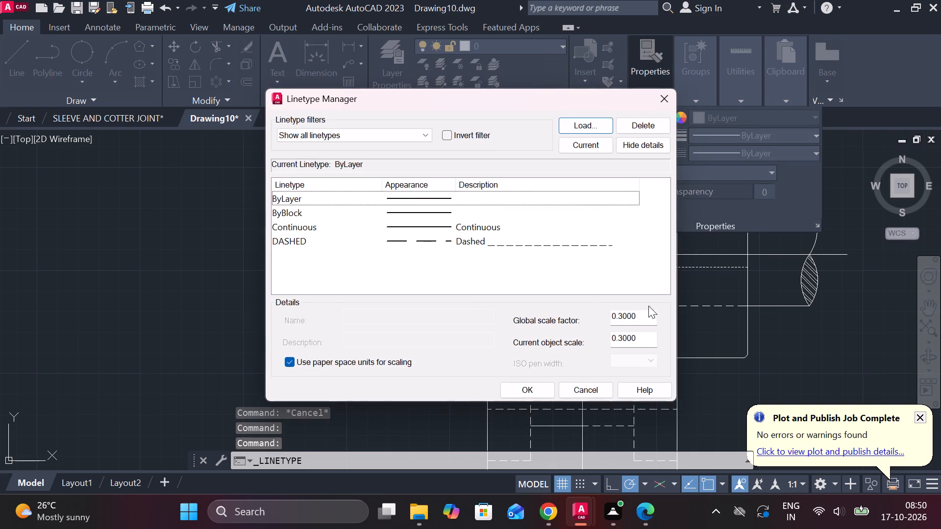
left_click_drag(643, 317, 595, 320)
type(".5")
left_click_drag(643, 343, 611, 343)
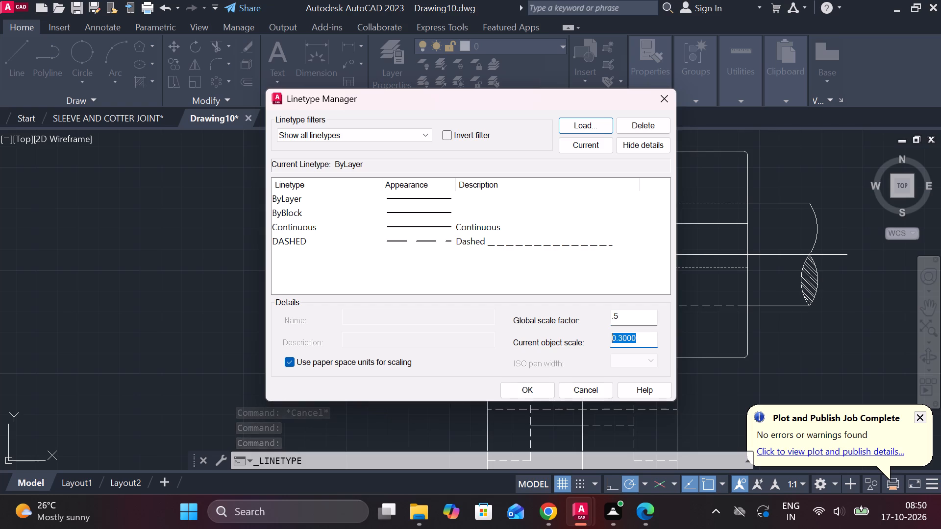
left_click_drag(611, 343, 604, 343)
left_click(604, 343)
type(".5")
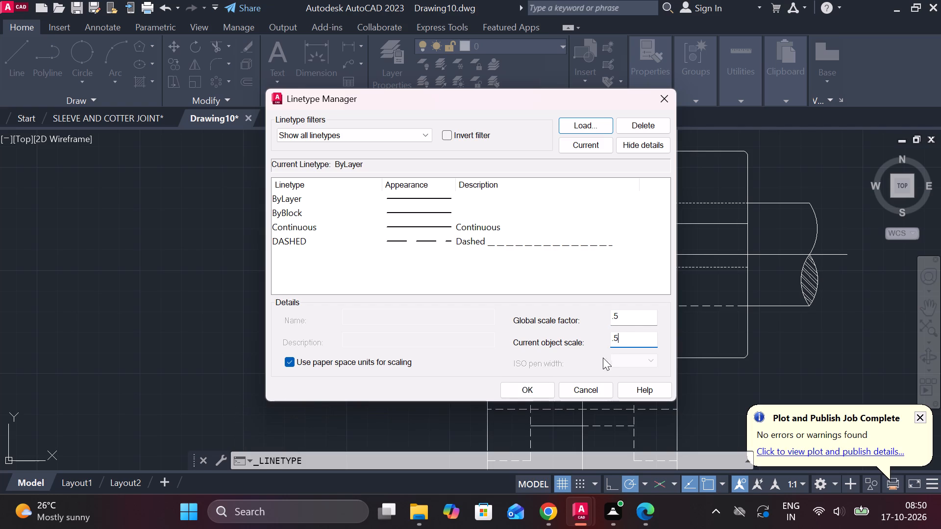
left_click(535, 390)
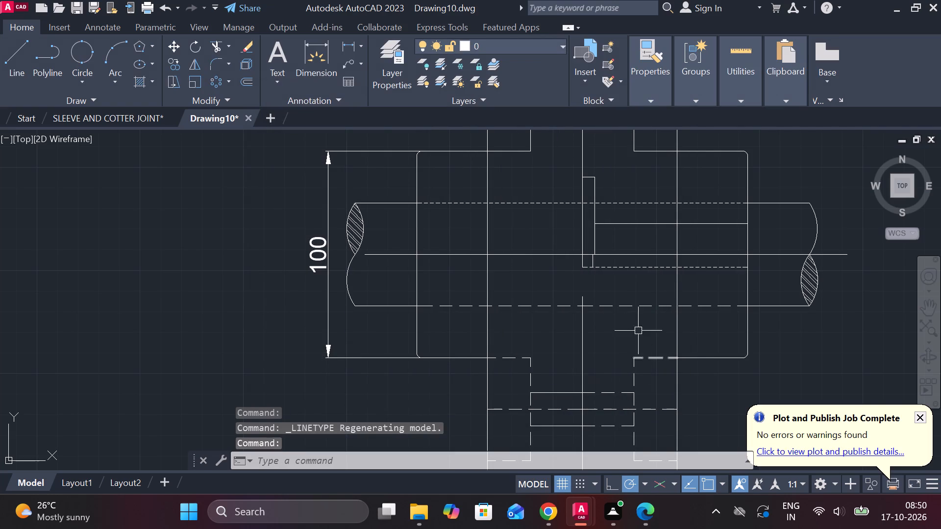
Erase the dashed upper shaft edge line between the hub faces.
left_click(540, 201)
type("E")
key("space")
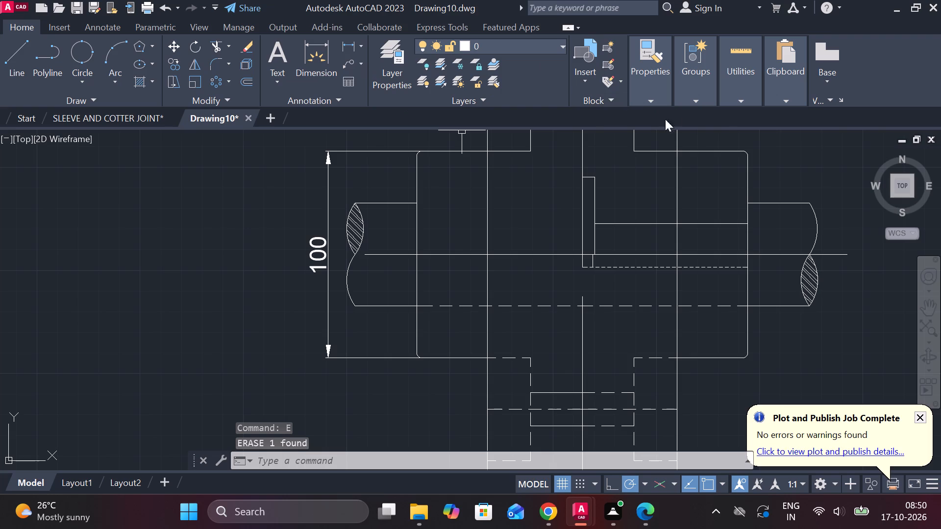
Draw a 160 mm line along the shaft's upper edge from the right hub's outer face to the left hub's outer face.
key("l")
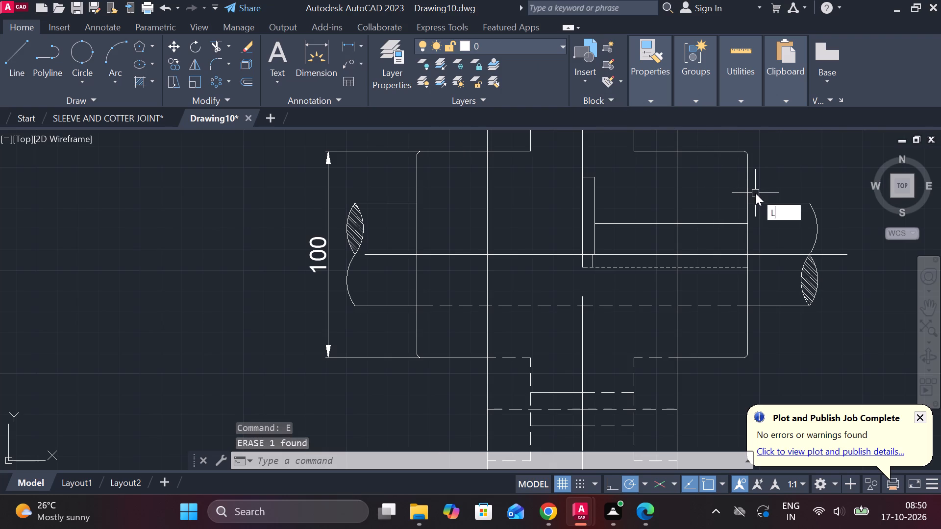
key("Return")
left_click(746, 202)
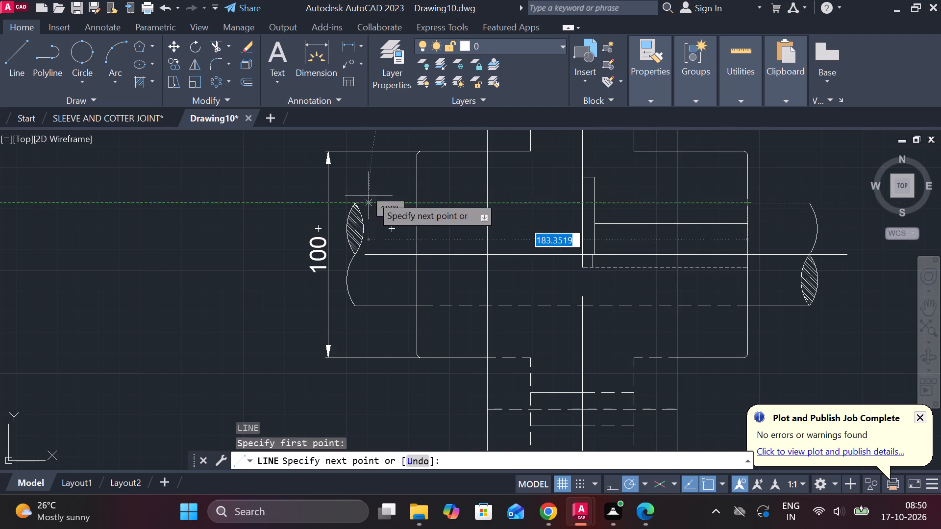
scroll(411, 201, "up", 1)
left_click(423, 205)
key("Escape")
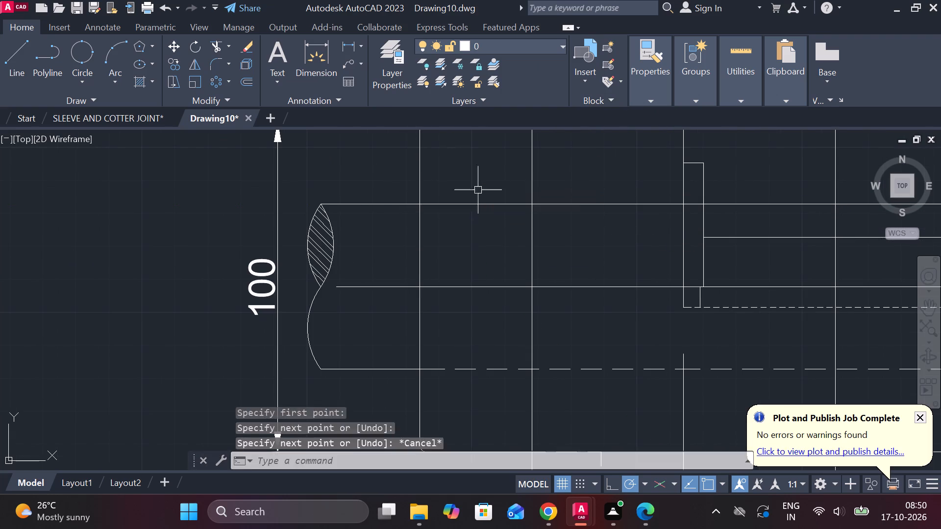
Set the linetype of the new upper shaft edge line through the hubs to DASHED.
left_click(487, 206)
left_click(663, 105)
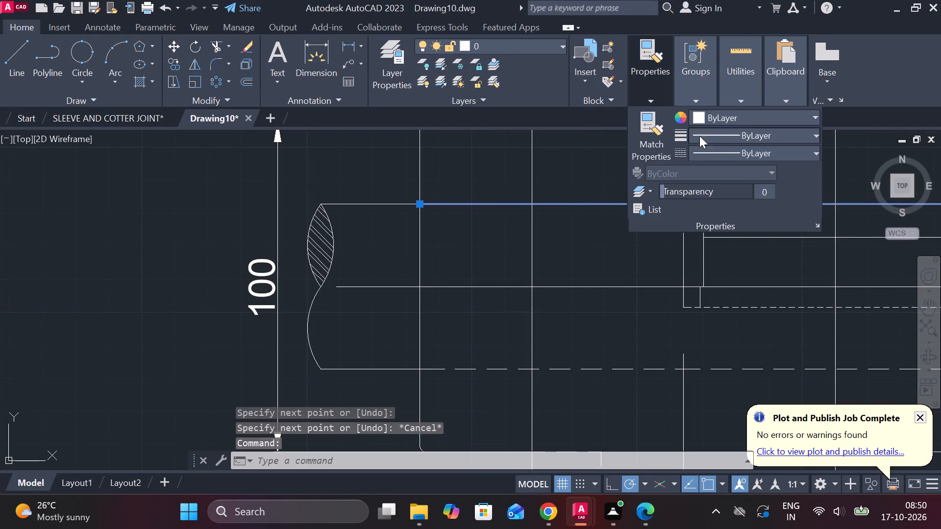
left_click(783, 150)
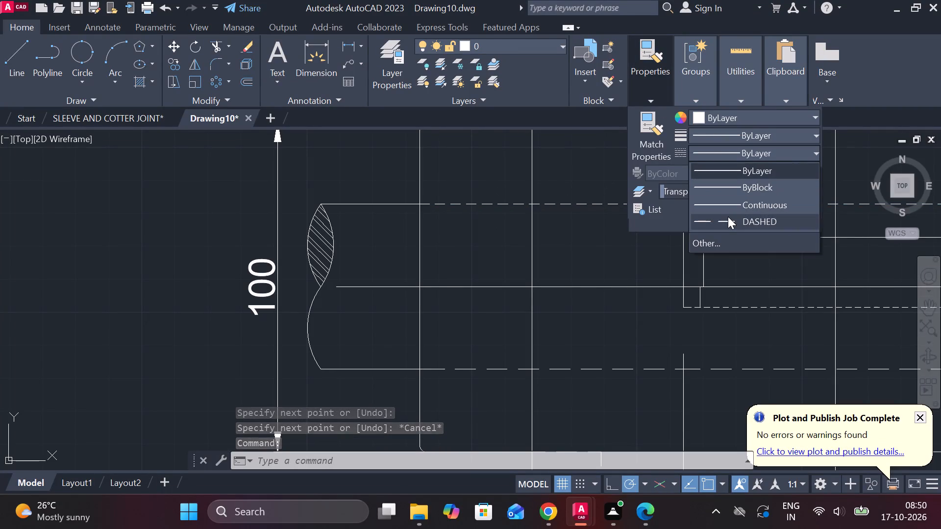
left_click(728, 216)
key("Escape")
key("Escape")
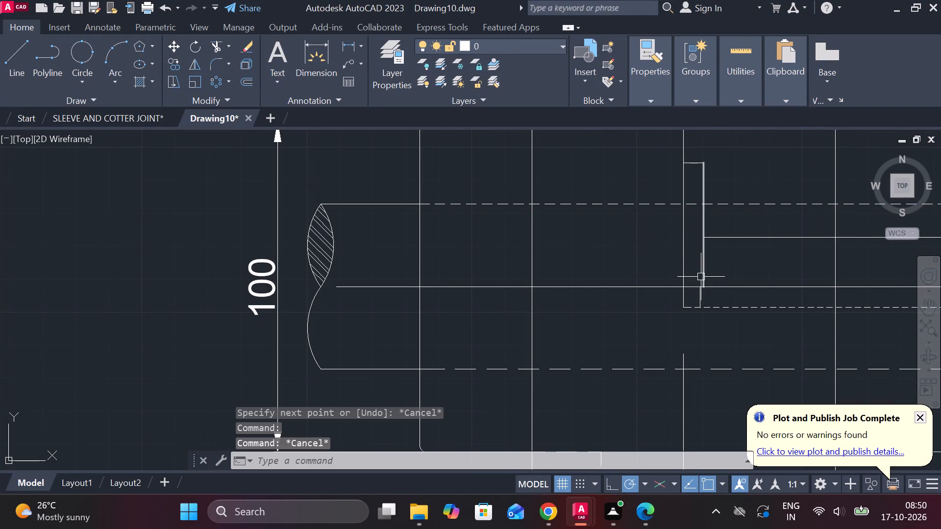
Erase the two dashed segments of the shaft's lower edge through the left and right hubs.
scroll(700, 282, "down", 1)
middle_click_drag(715, 304, 491, 285)
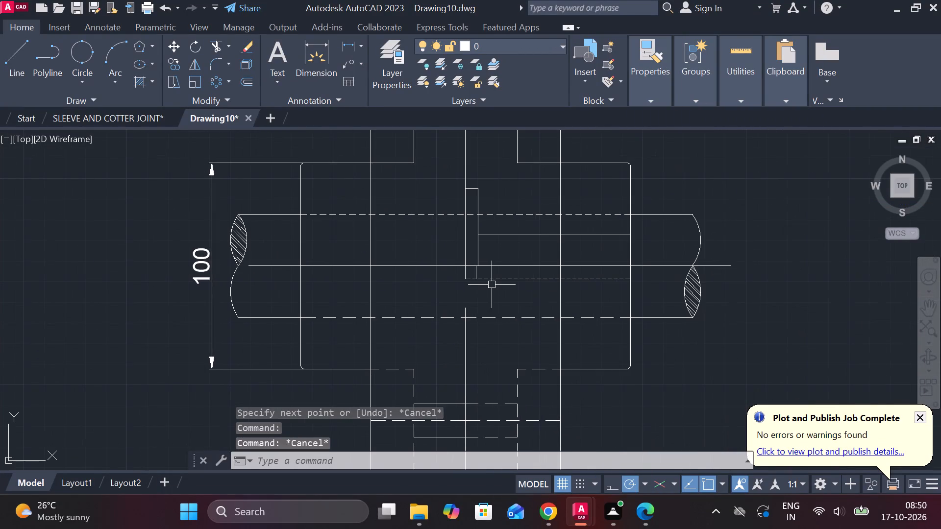
left_click(510, 315)
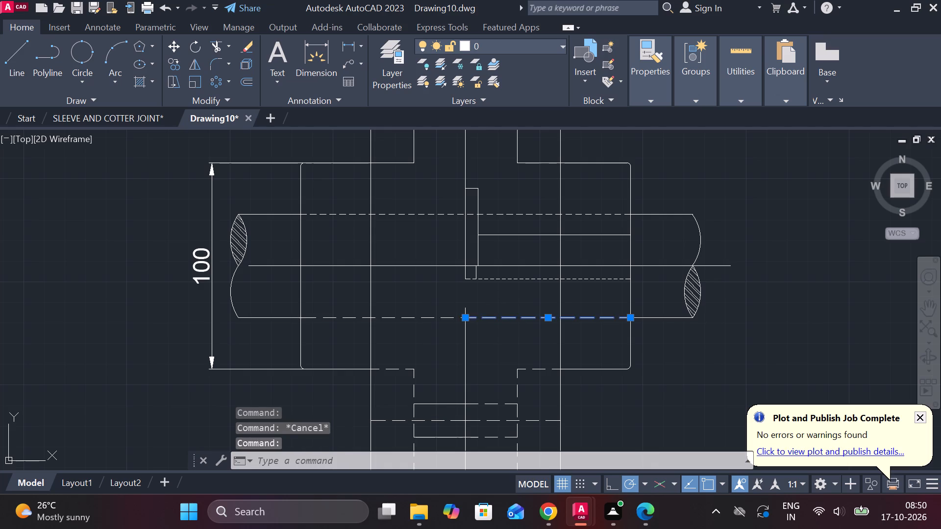
left_click(427, 319)
type("E")
key("space")
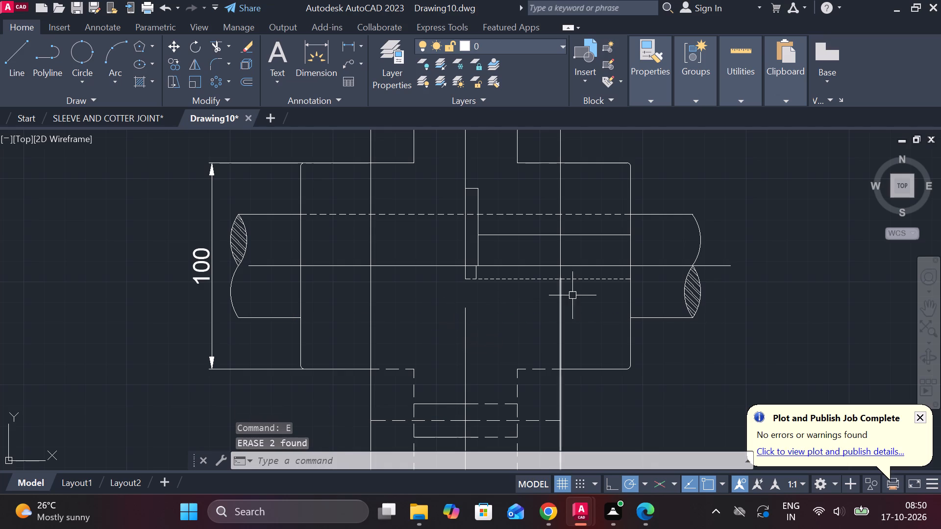
Draw a 160 mm line along the shaft's lower edge from the right hub's outer face to the left hub's outer face.
key("l")
key("Return")
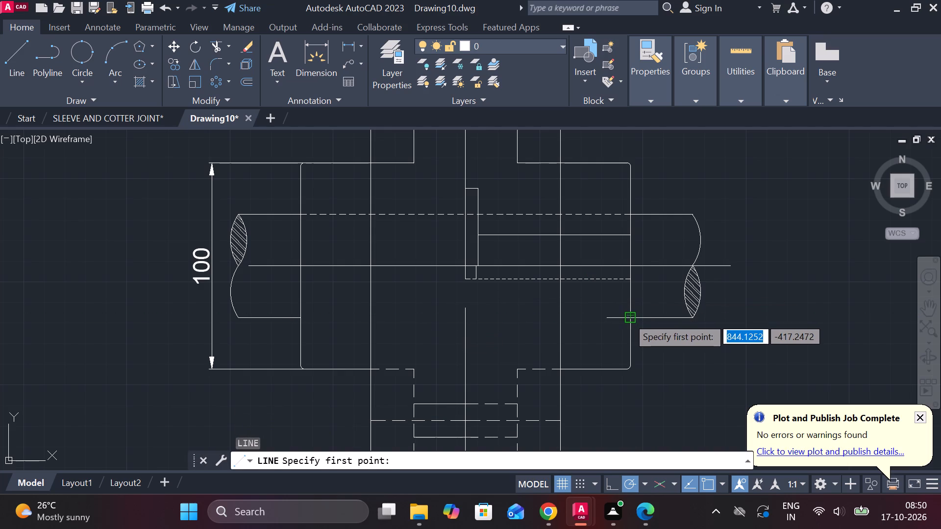
left_click(627, 317)
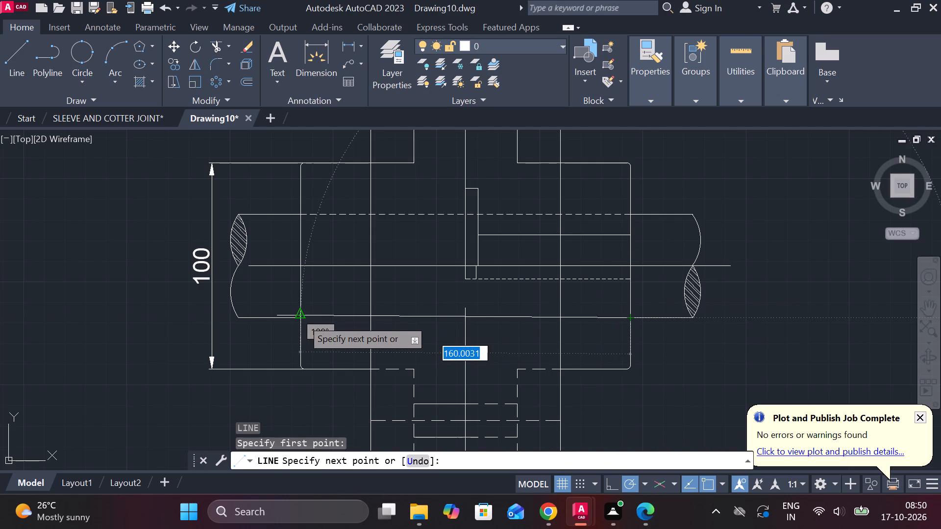
scroll(300, 320, "up", 1)
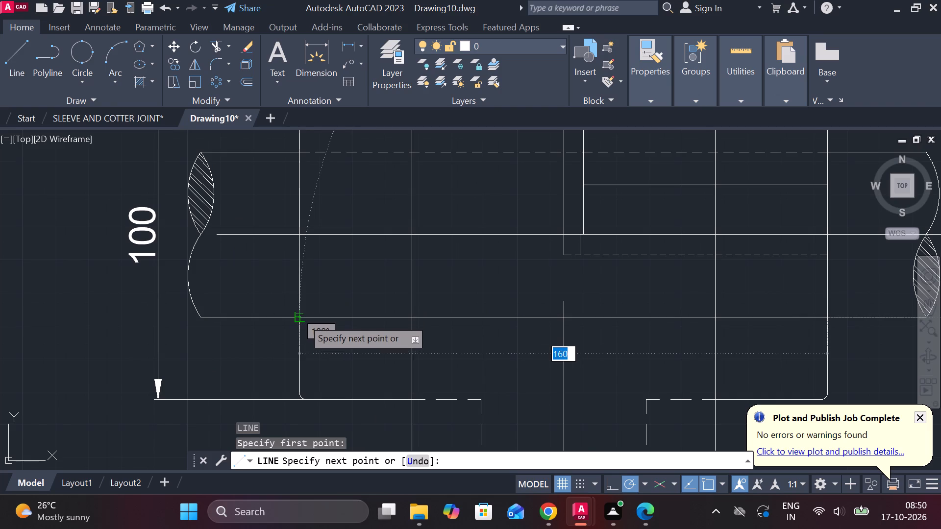
scroll(302, 318, "up", 3)
left_click(290, 322)
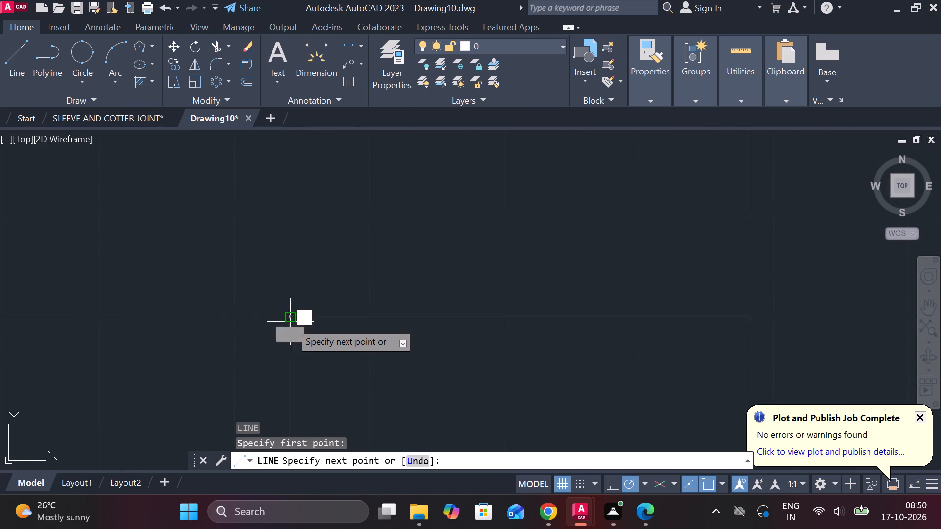
scroll(421, 275, "down", 2)
key("Escape")
Set the linetype of the new lower shaft edge line through the hubs to DASHED.
double_click(446, 294)
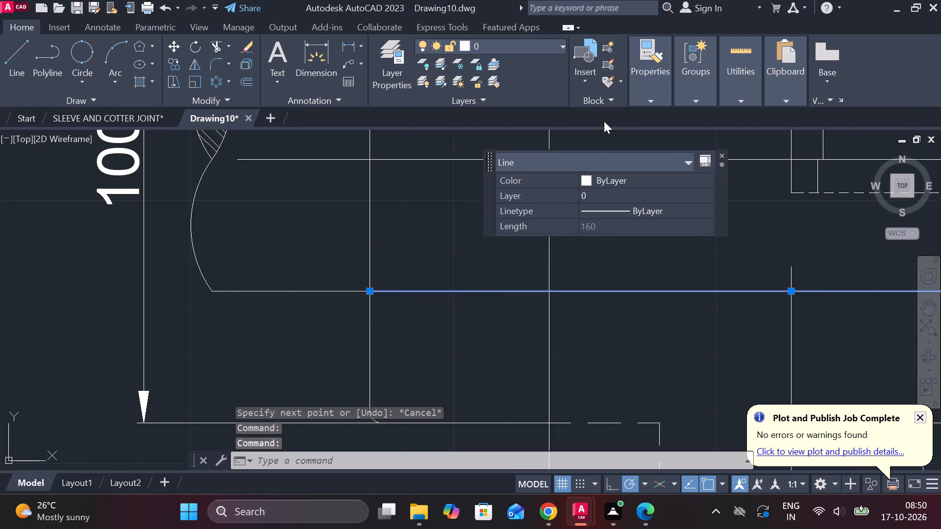
left_click(646, 95)
left_click(725, 157)
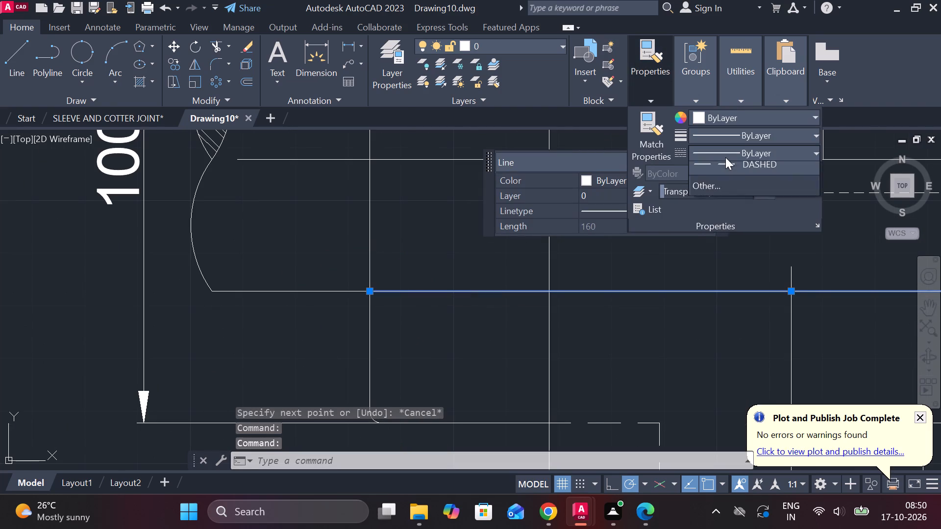
left_click(741, 221)
key("Escape")
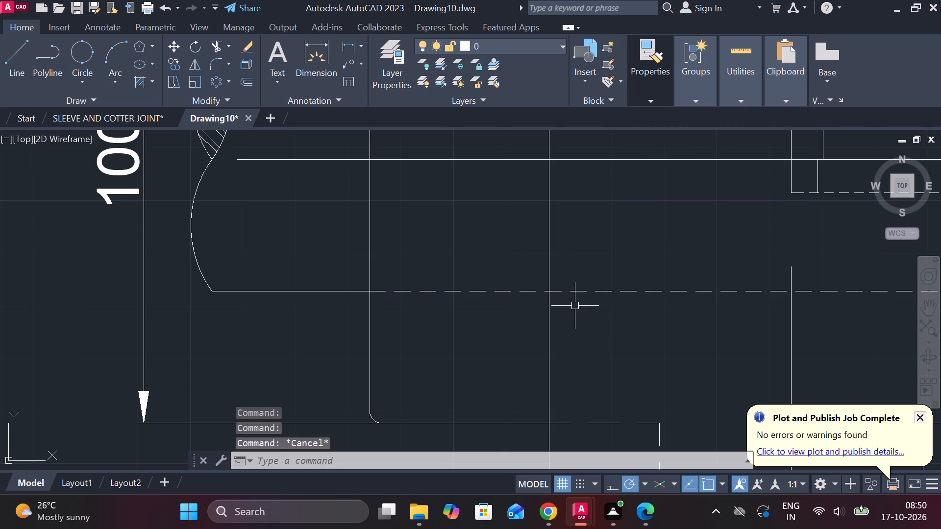
Set the linetype of the horizontal and vertical recess edges in both upper flange halves to DASHED.
scroll(608, 300, "down", 3)
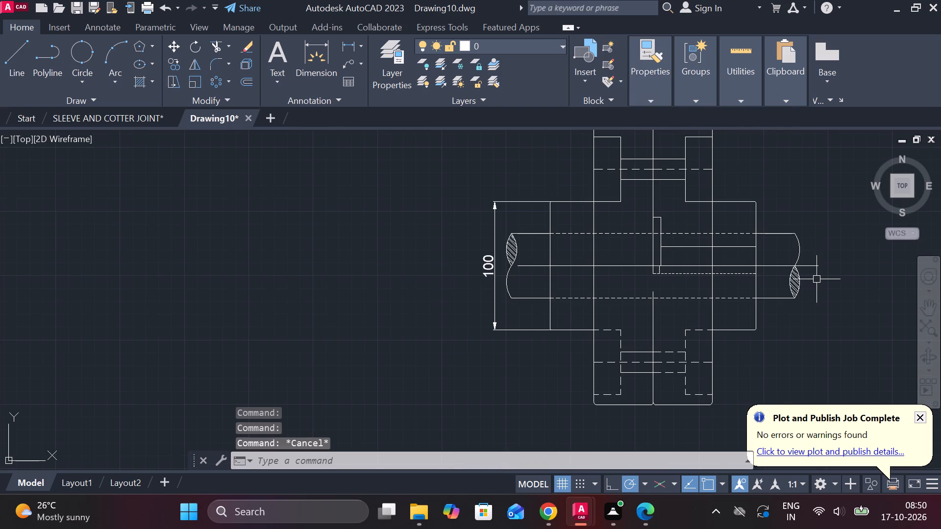
scroll(750, 283, "up", 1)
middle_click_drag(738, 283, 691, 238)
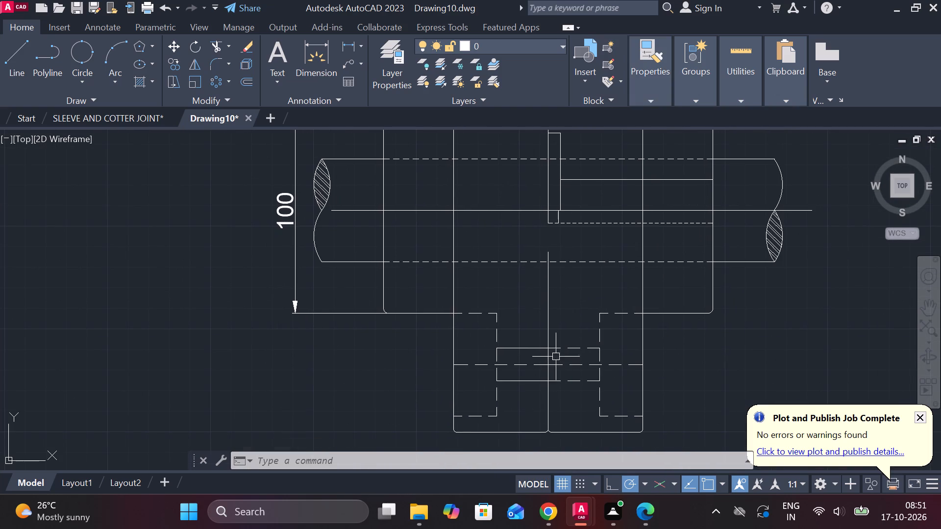
scroll(540, 337, "down", 1)
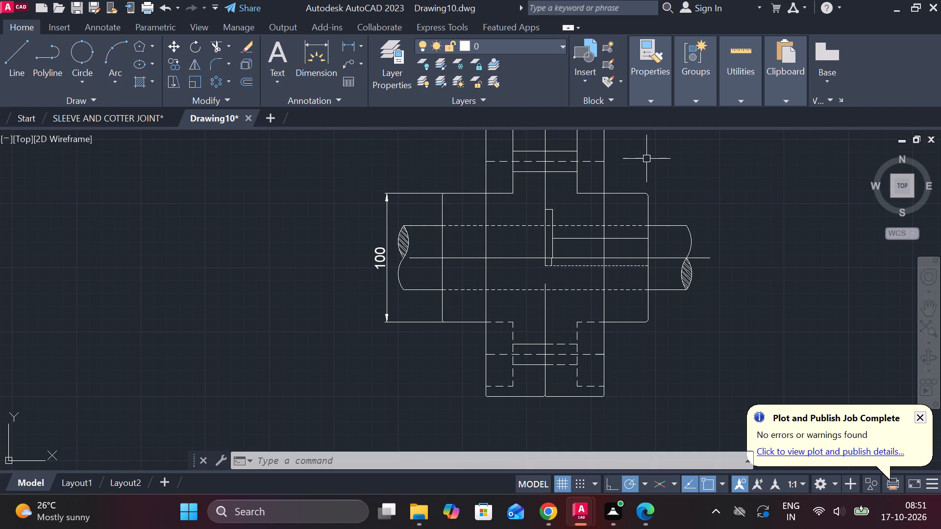
middle_click_drag(663, 163, 647, 233)
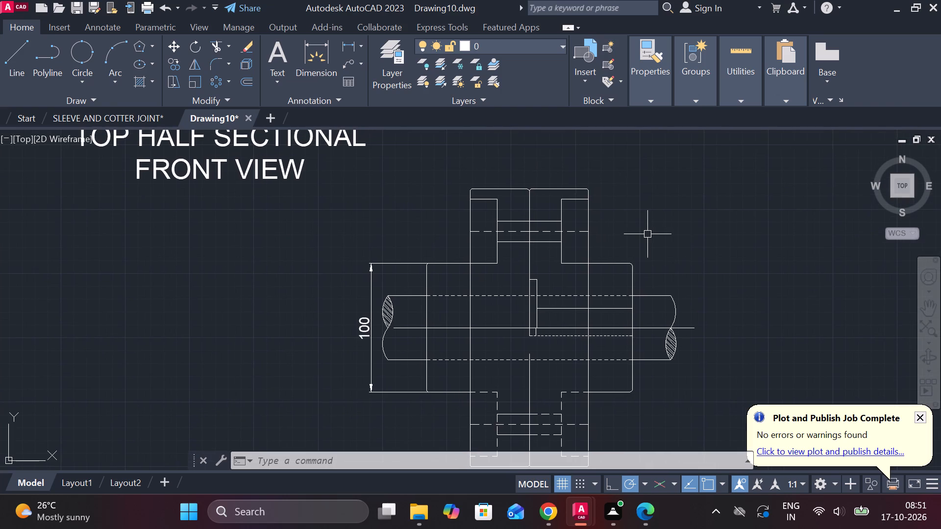
middle_click_drag(648, 234, 672, 221)
scroll(674, 221, "up", 1)
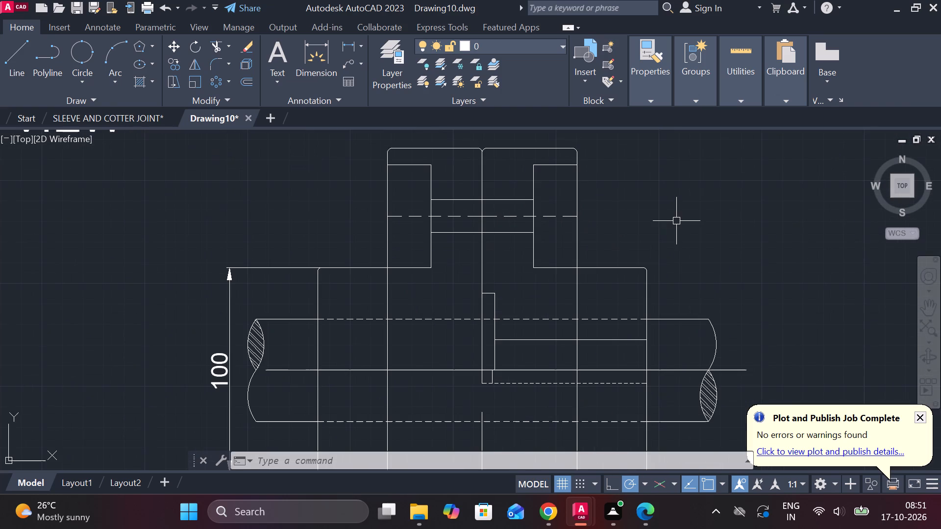
left_click(420, 166)
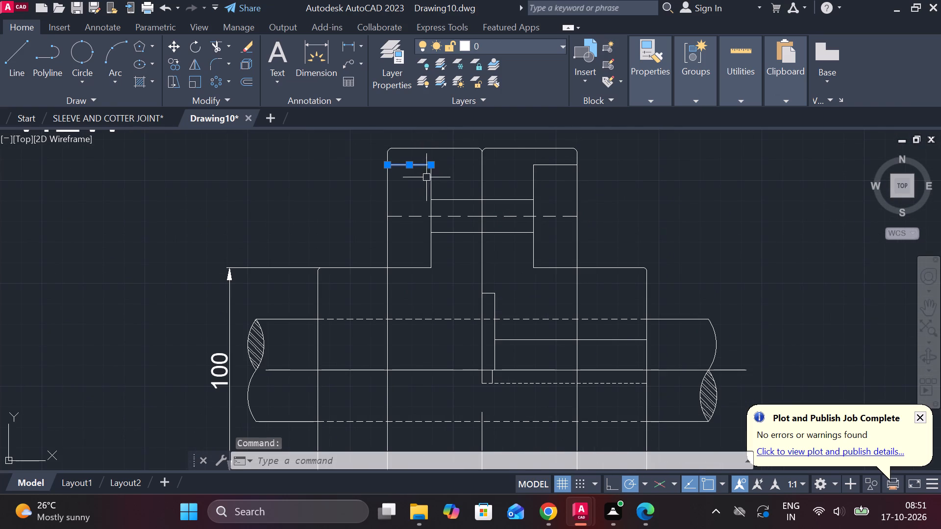
left_click(427, 179)
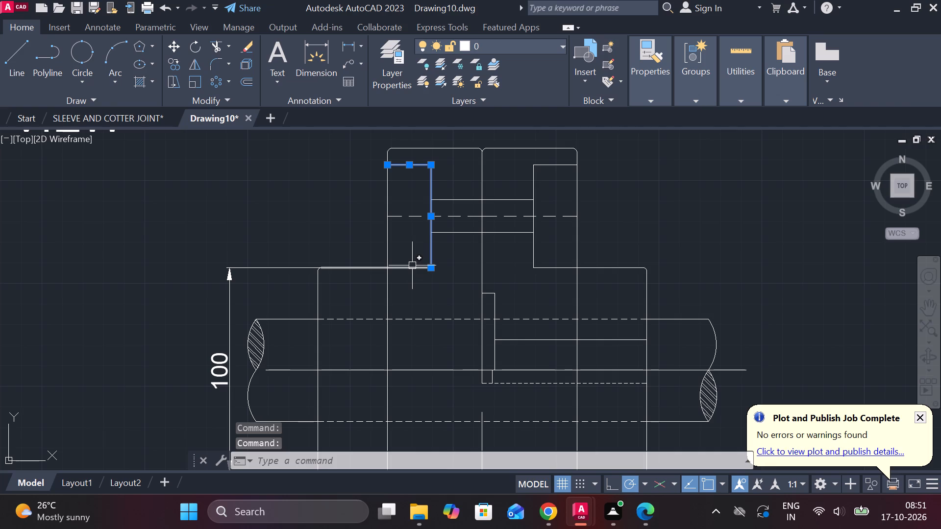
left_click(412, 265)
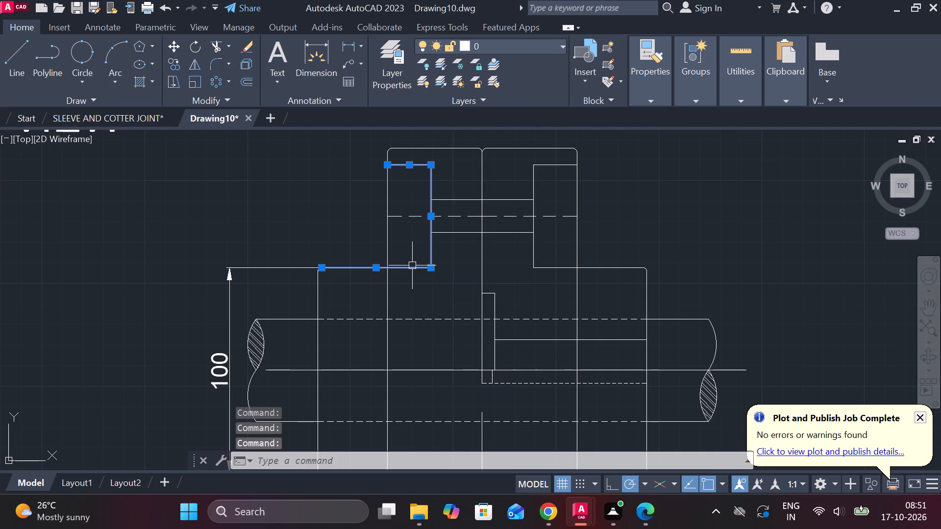
left_click(366, 268, "shift")
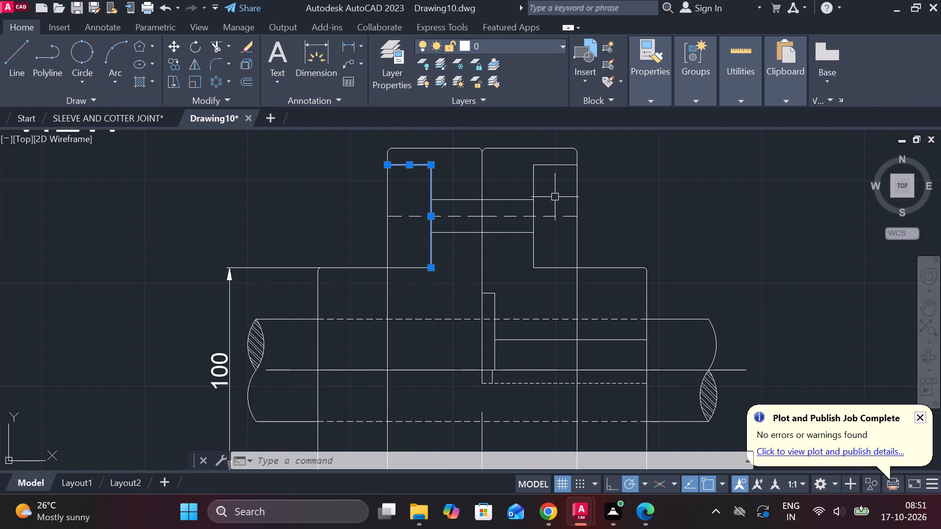
scroll(524, 192, "up", 1)
left_click(582, 150)
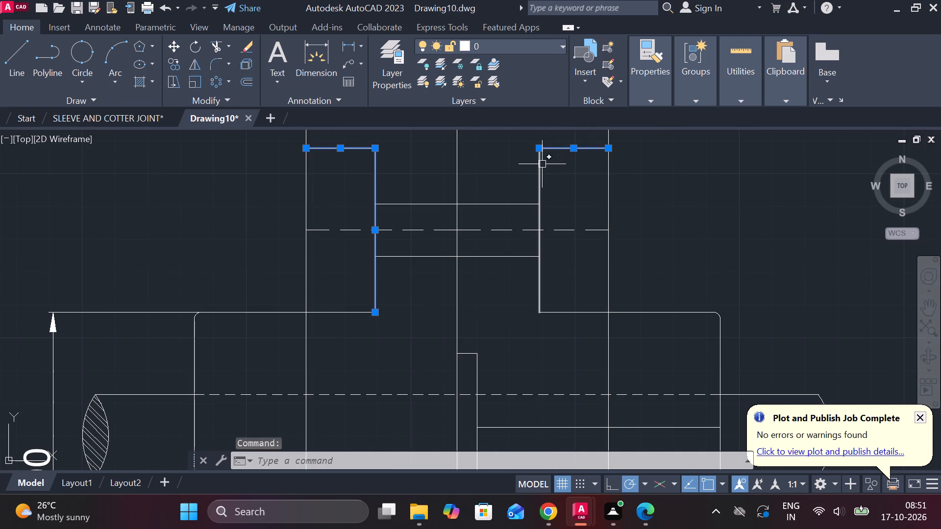
left_click(542, 164)
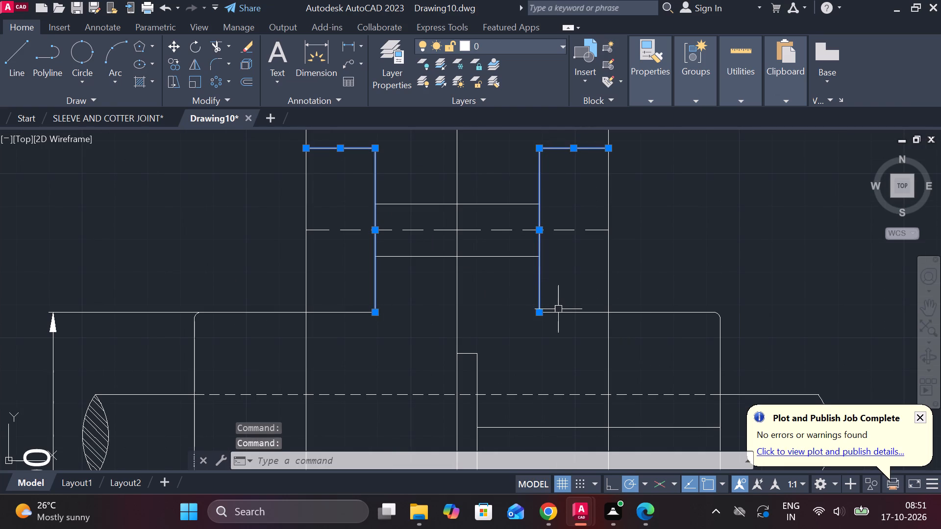
left_click(663, 104)
left_click(742, 158)
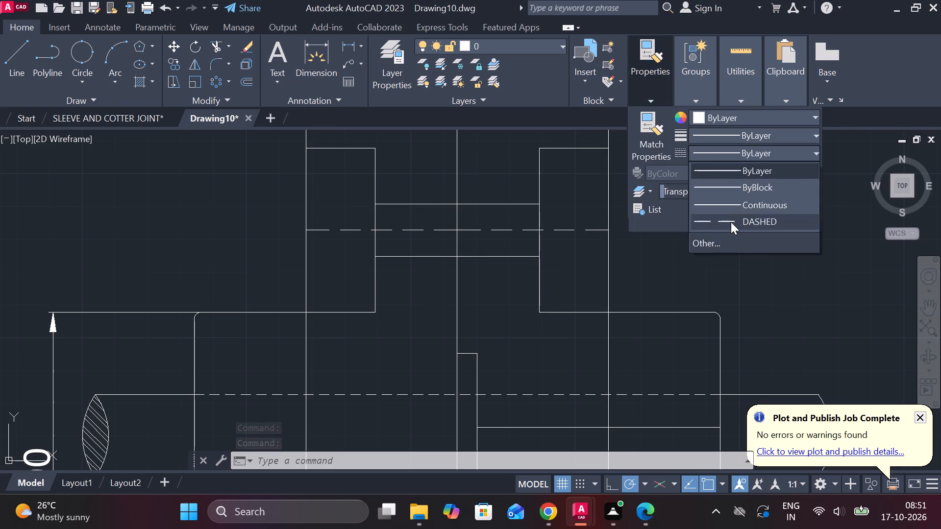
left_click(730, 222)
key("Escape")
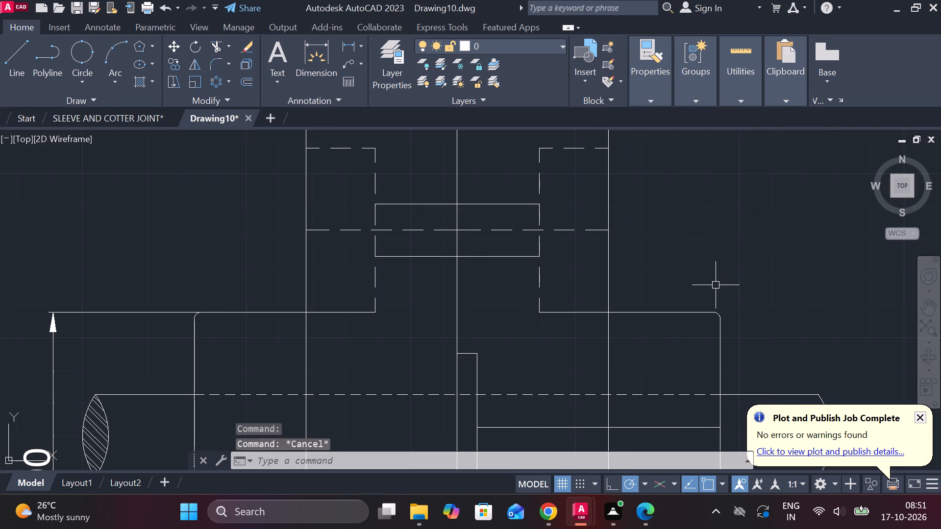
Trim the two hubs' upper edges between each flange's outer face and its recess's vertical edge.
type("TR")
key("space")
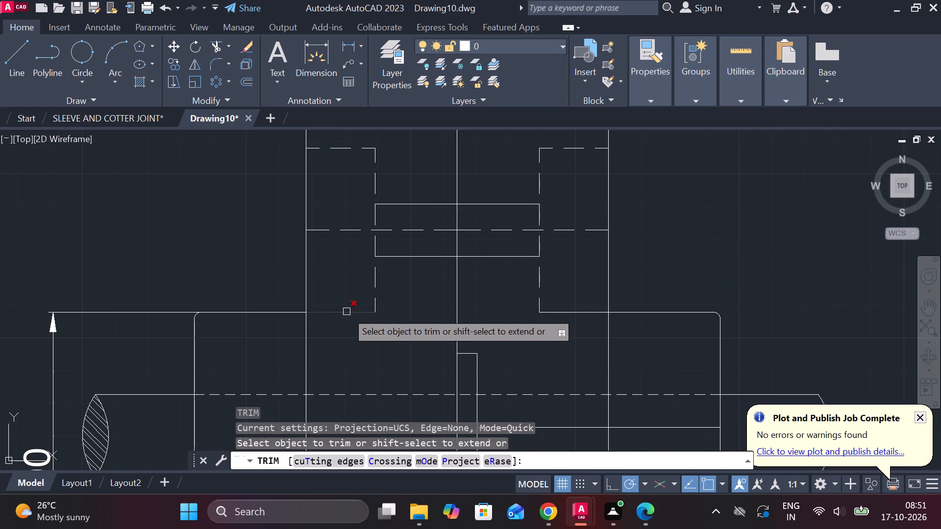
left_click(346, 311)
left_click(585, 312)
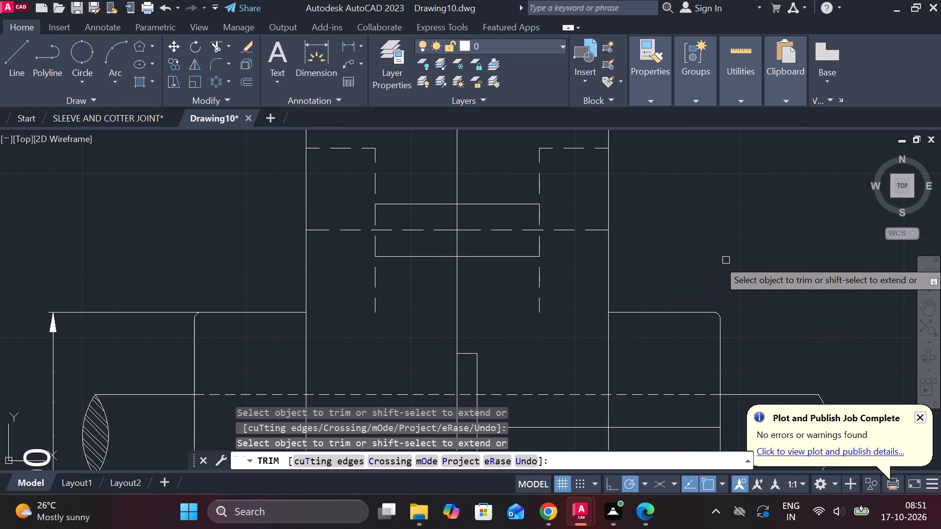
key("Escape")
Redraw the trimmed hub edge portions as separate lines from recess corner to flange outer face, 21 mm long on the right half and matching on the left.
key("l")
key("Return")
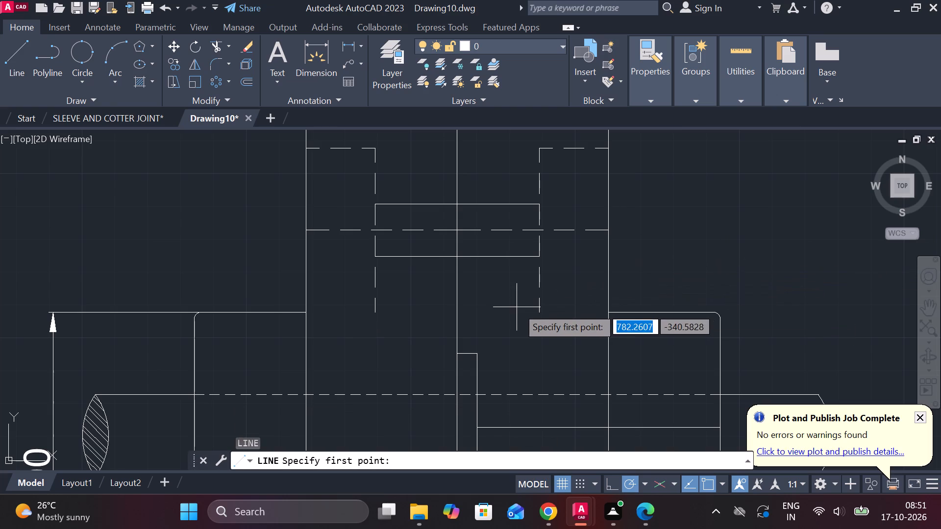
left_click(536, 311)
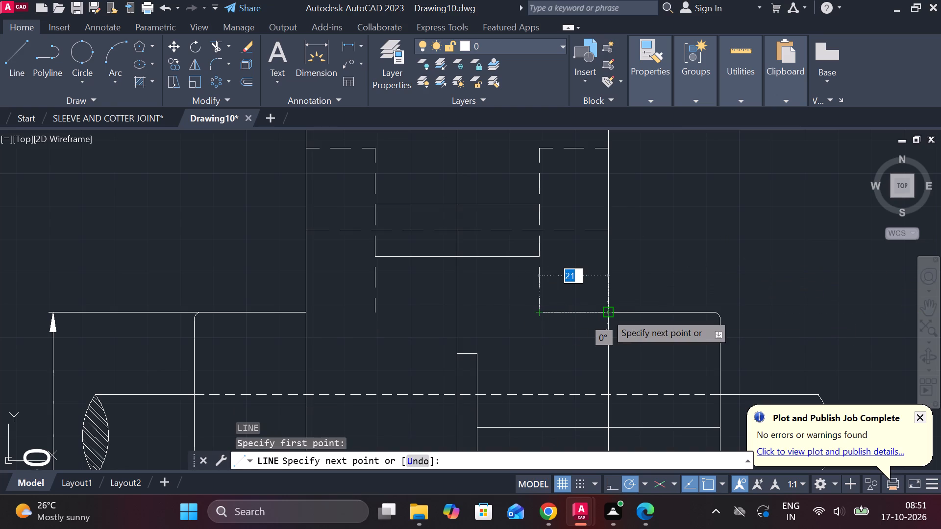
left_click(606, 313)
key("Escape")
key("space")
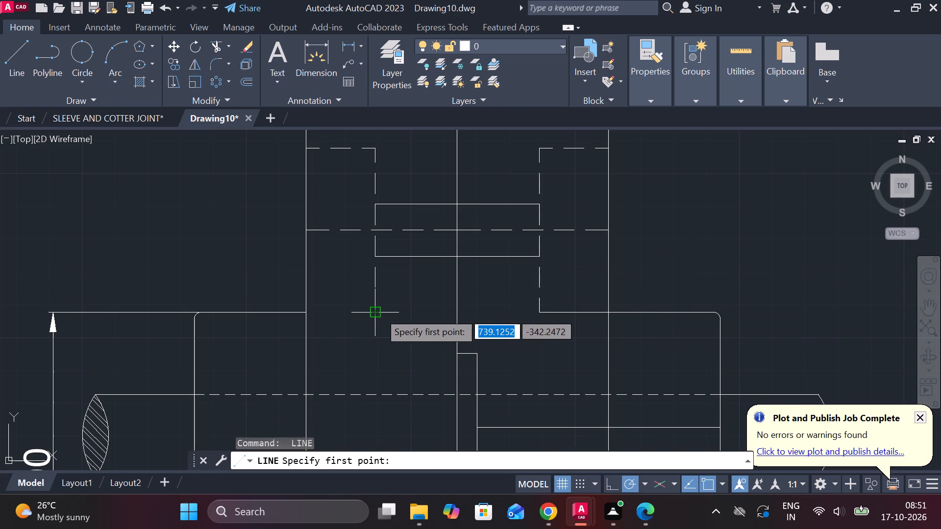
left_click(379, 312)
left_click(303, 313)
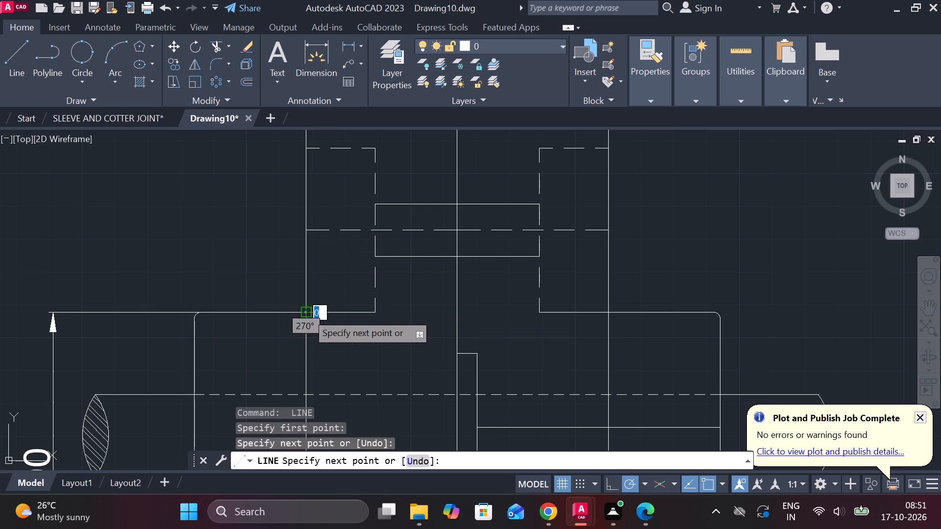
key("Escape")
Set the two new hub edge lines and the four upper bolt edge segments between the flange recesses to DASHED linetype.
left_click(356, 310)
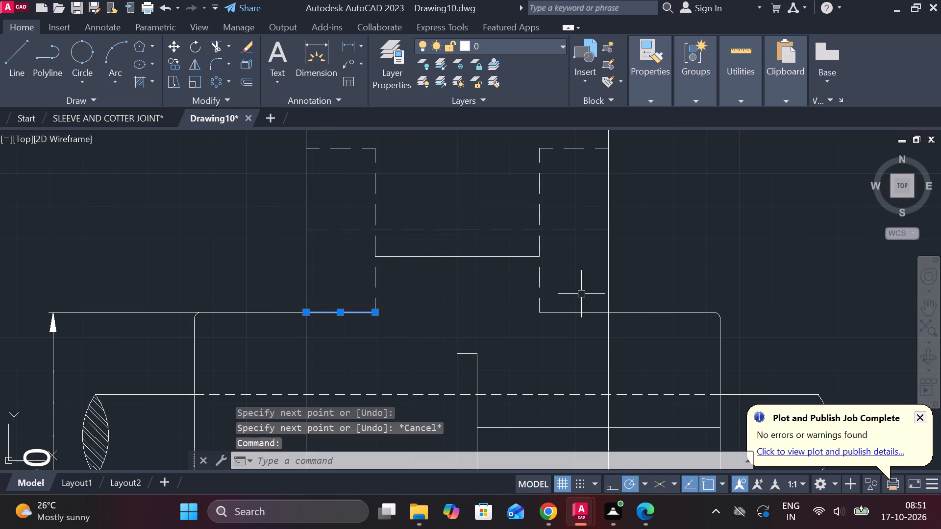
left_click(573, 314)
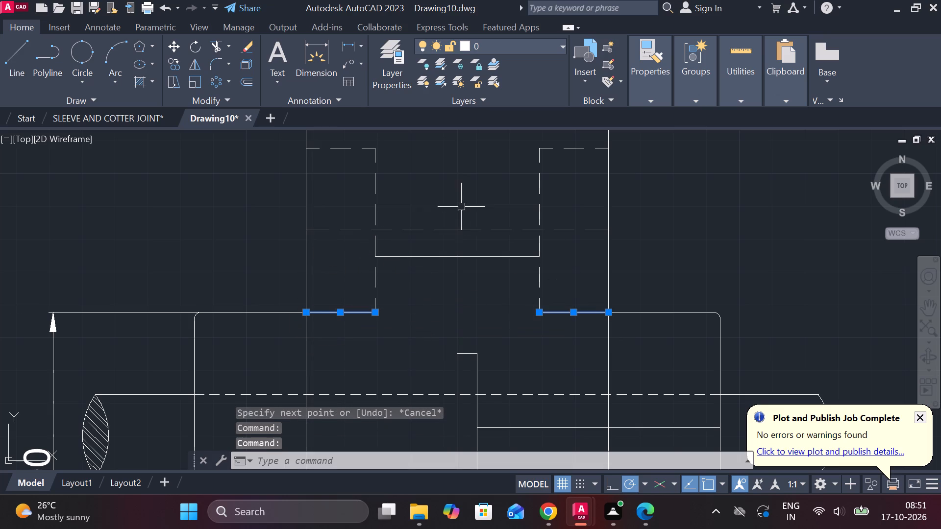
left_click(424, 203)
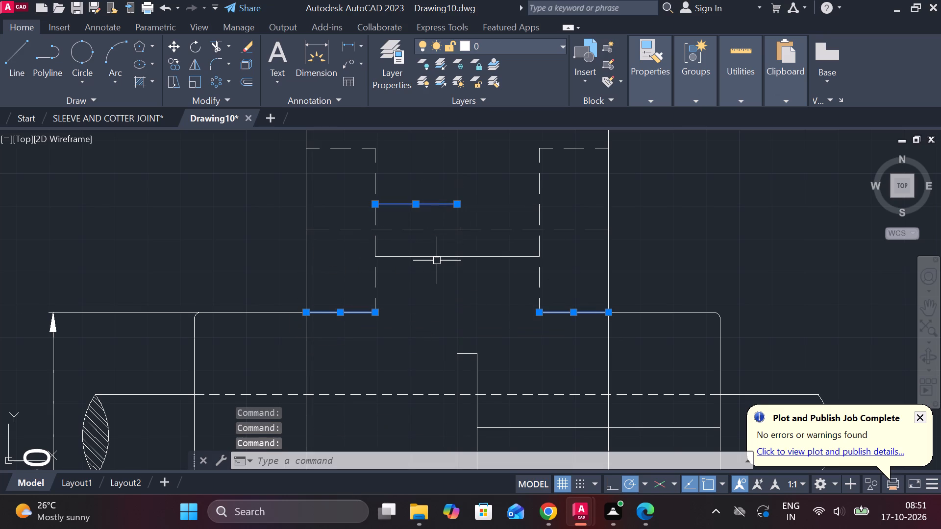
left_click(436, 257)
left_click(499, 205)
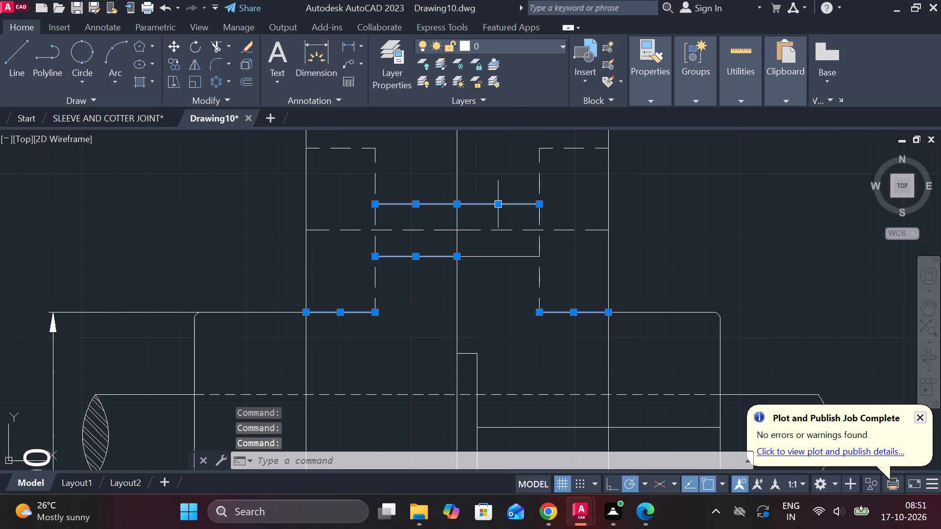
left_click(501, 258)
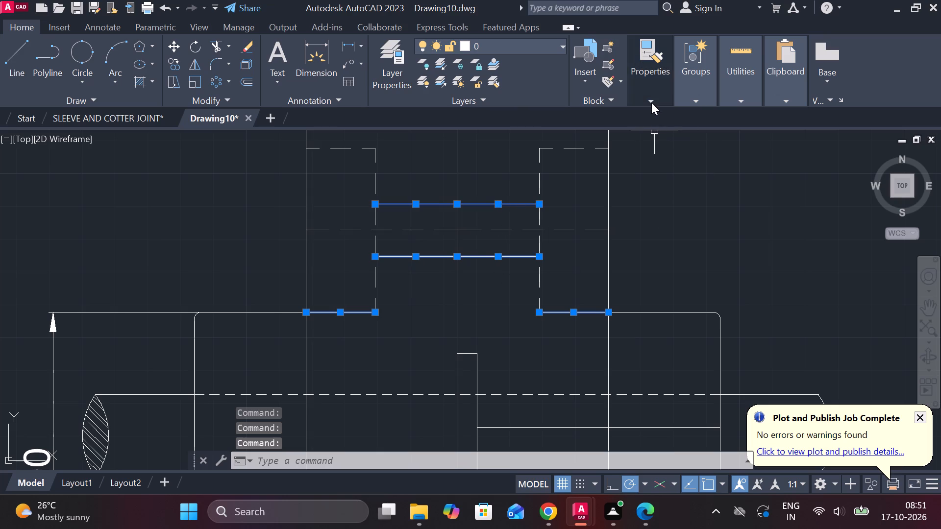
left_click(649, 96)
left_click(761, 159)
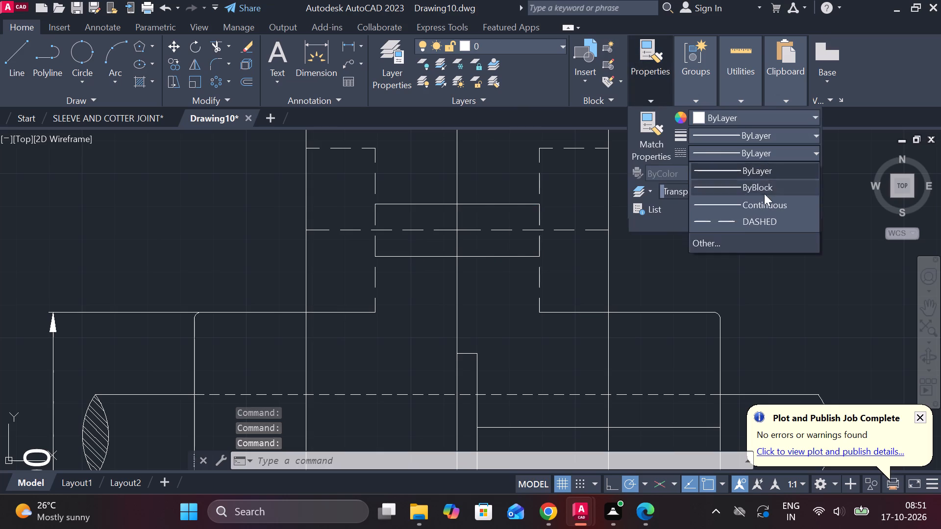
left_click(711, 225)
key("Escape")
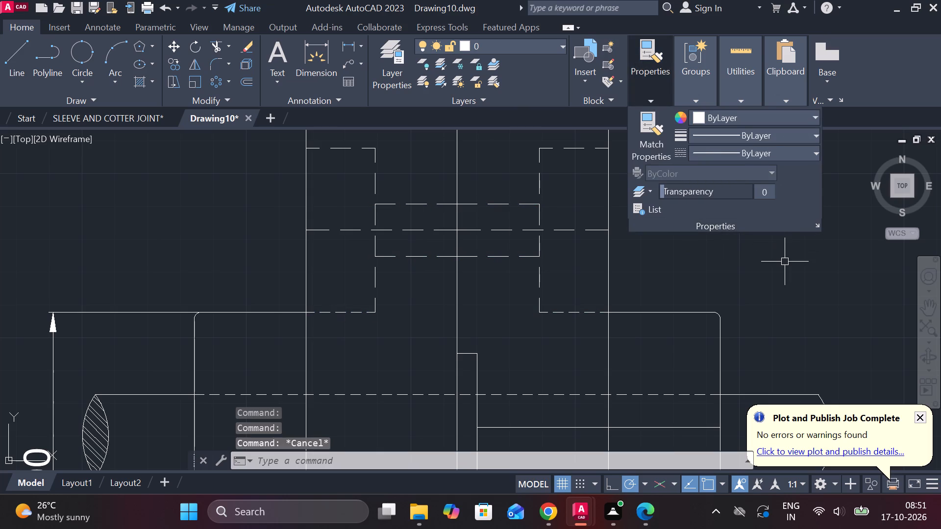
Set the linetype of the lower bolt's two solid edge segments in the left flange half to DASHED.
scroll(784, 262, "down", 1)
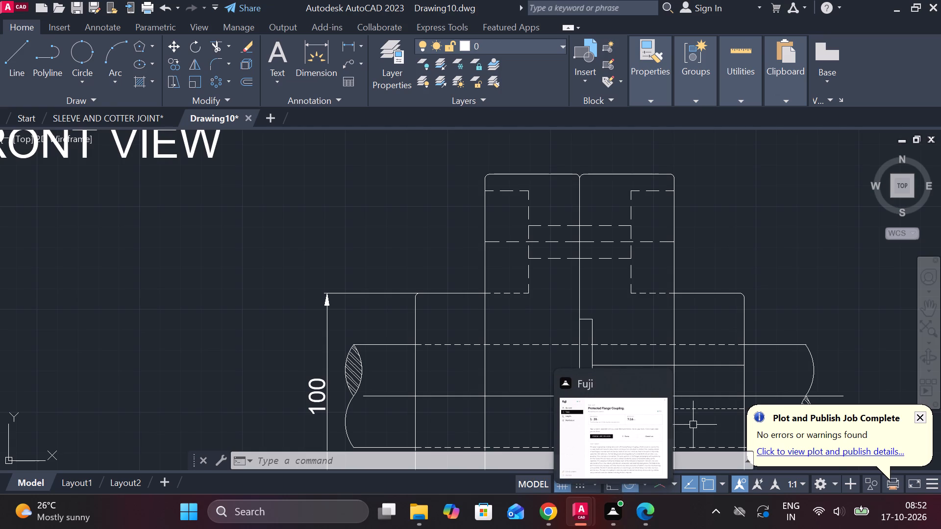
middle_click_drag(758, 304, 708, 159)
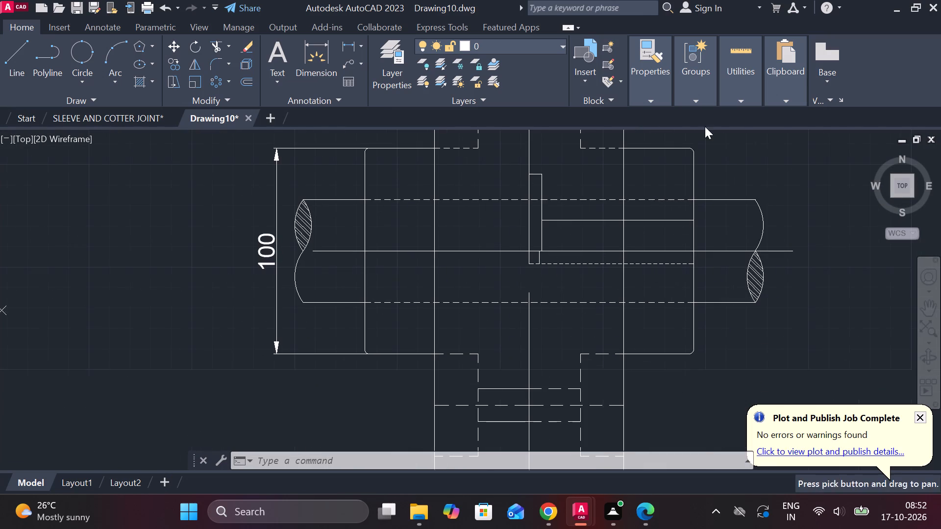
middle_click_drag(585, 315, 585, 234)
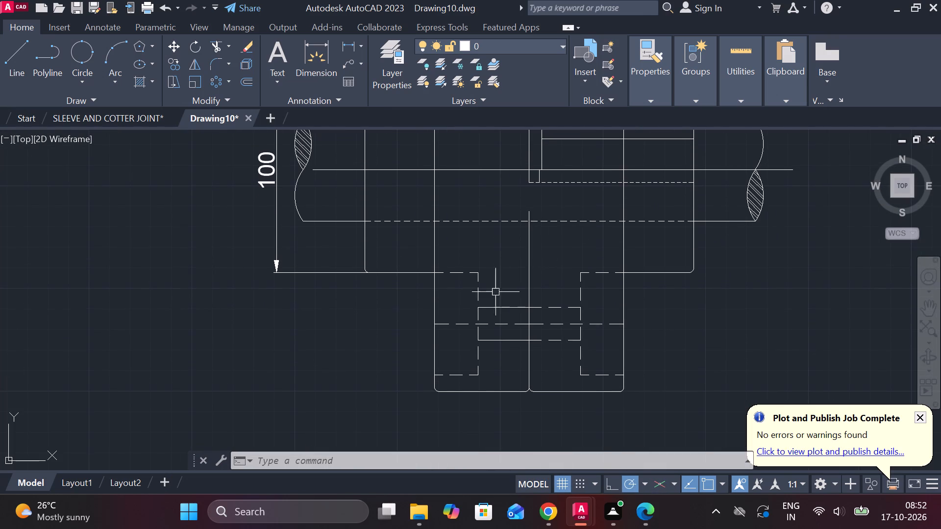
scroll(476, 303, "up", 1)
left_click(507, 313)
left_click(515, 362)
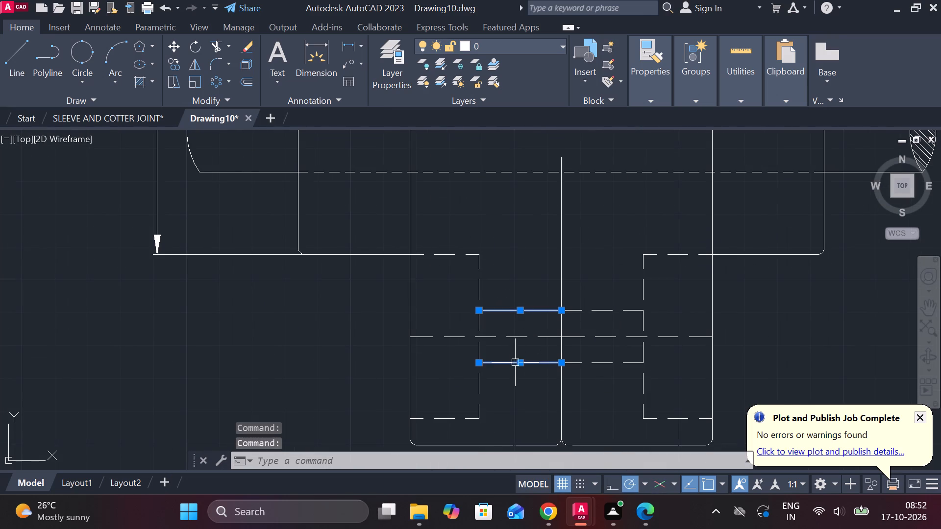
left_click(640, 98)
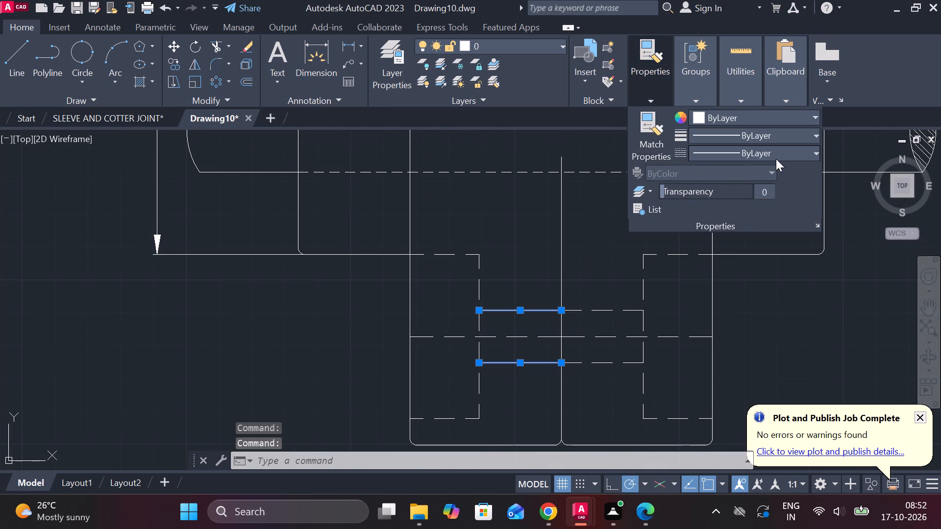
left_click(776, 159)
left_click(746, 218)
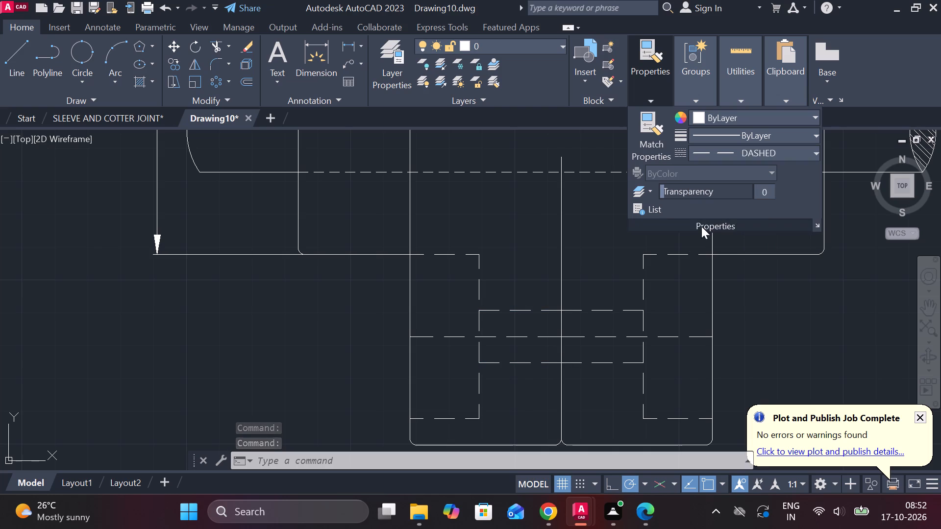
Erase the short vertical line between the shaft centreline and the dashed horizontal line, just beside the flange joint line.
key("Escape")
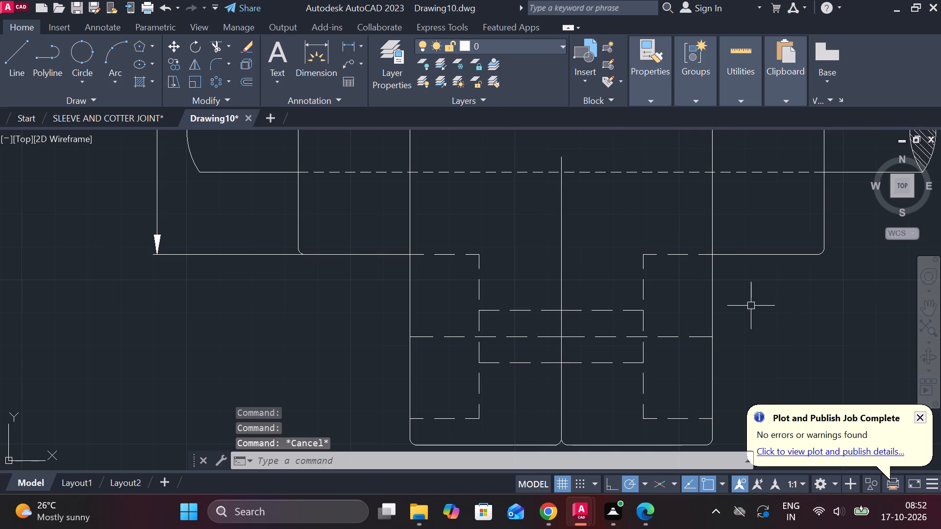
scroll(751, 306, "down", 2)
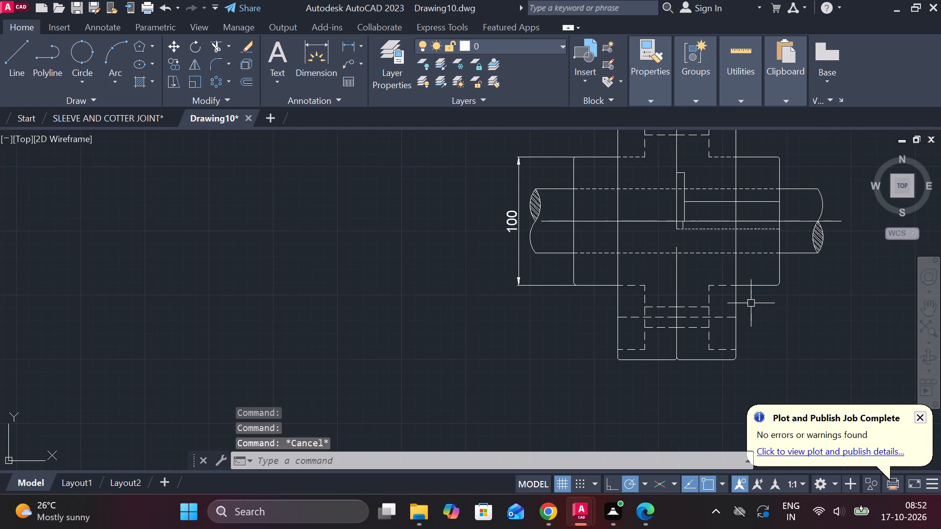
middle_click_drag(751, 303, 607, 355)
scroll(746, 272, "down", 1)
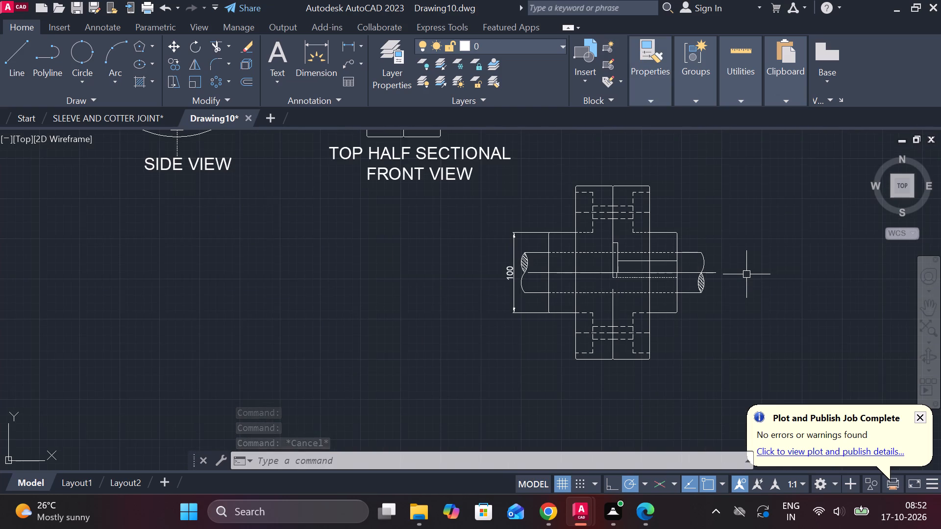
scroll(742, 274, "up", 2)
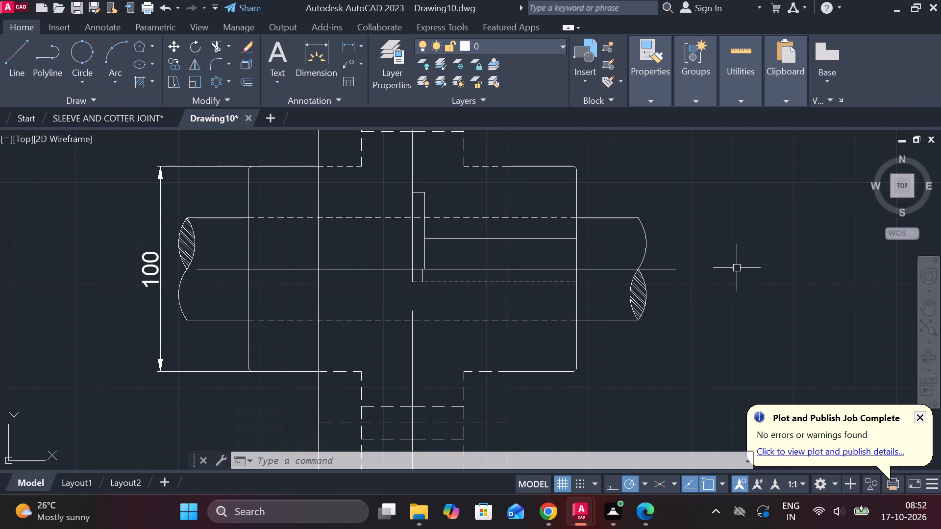
scroll(417, 289, "up", 1)
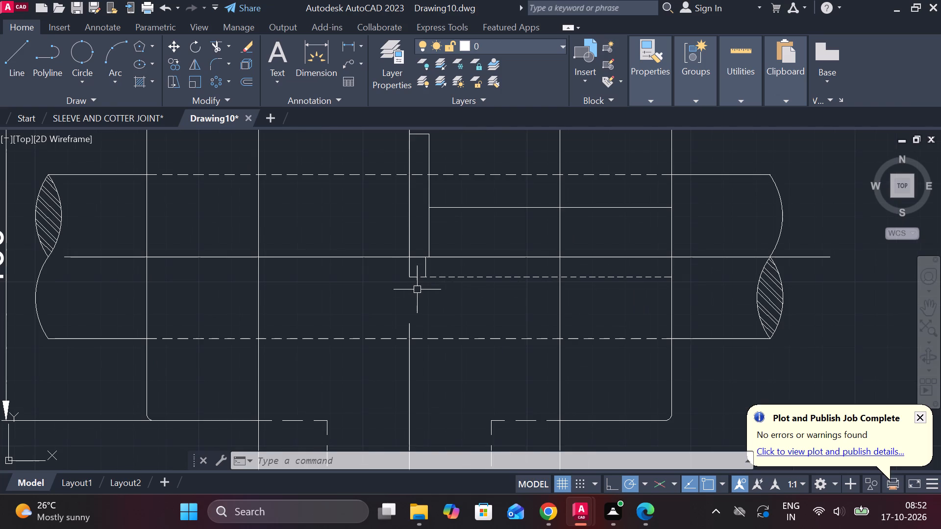
scroll(430, 285, "up", 2)
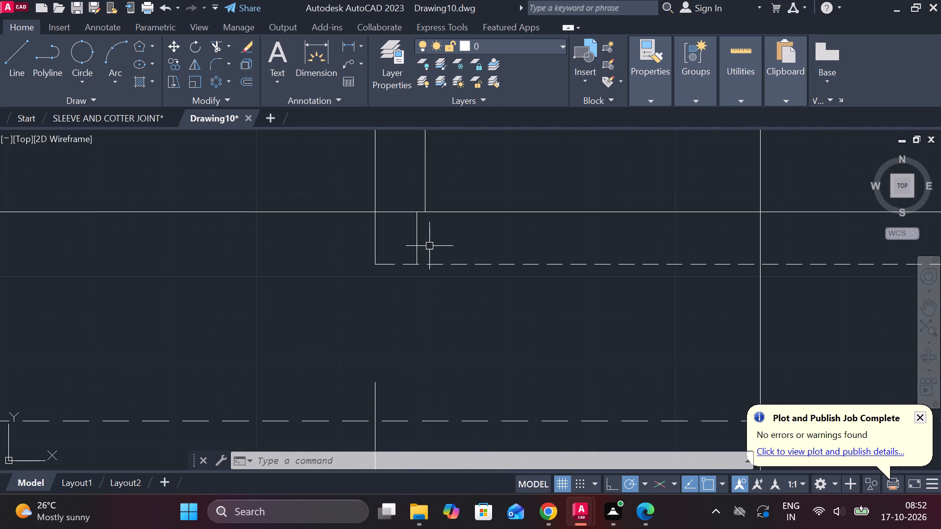
left_click(417, 236)
type("E")
key("space")
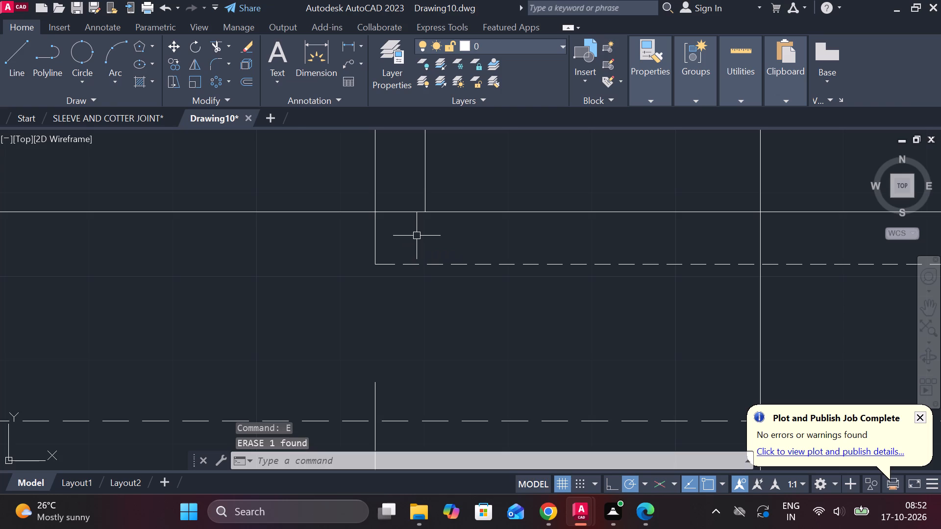
Mirror the narrow step outline's vertical line and short top edge at the flange joint about the shaft centreline, keeping the originals.
scroll(495, 231, "down", 3)
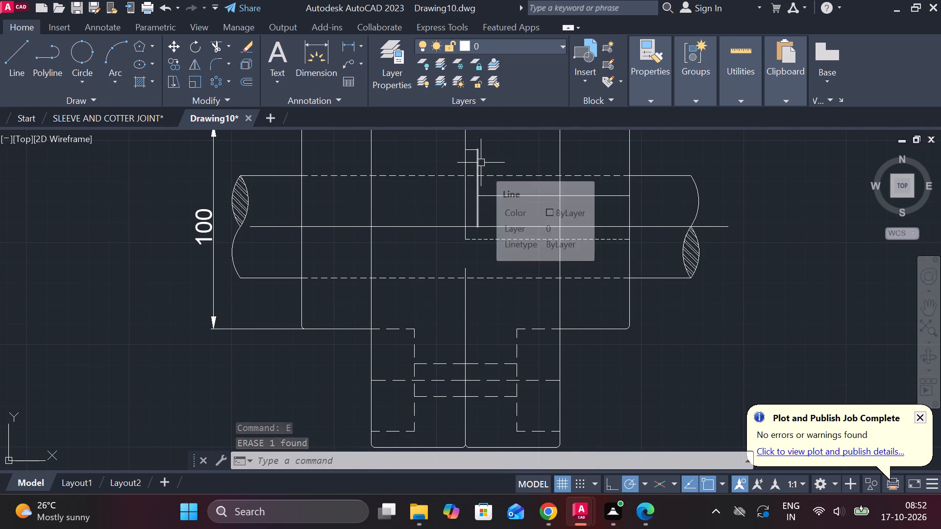
left_click(481, 163)
scroll(487, 152, "up", 3)
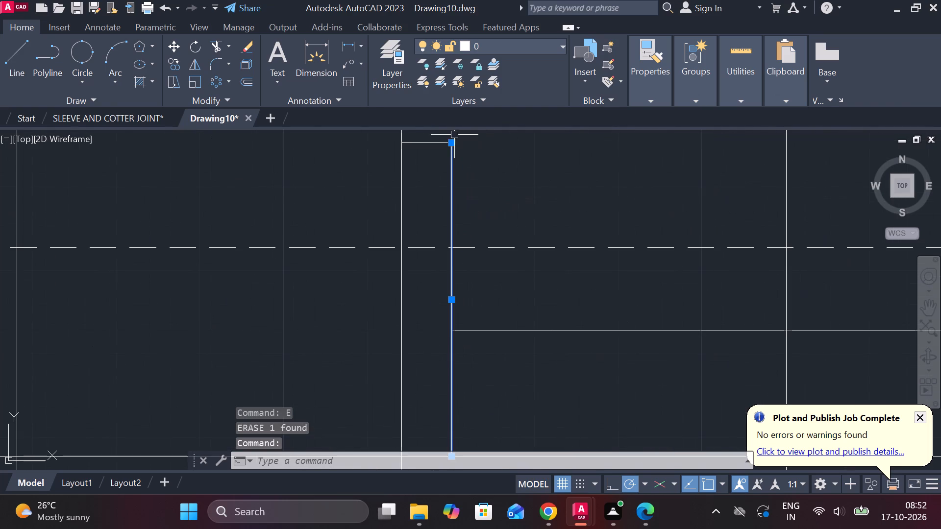
left_click(440, 139)
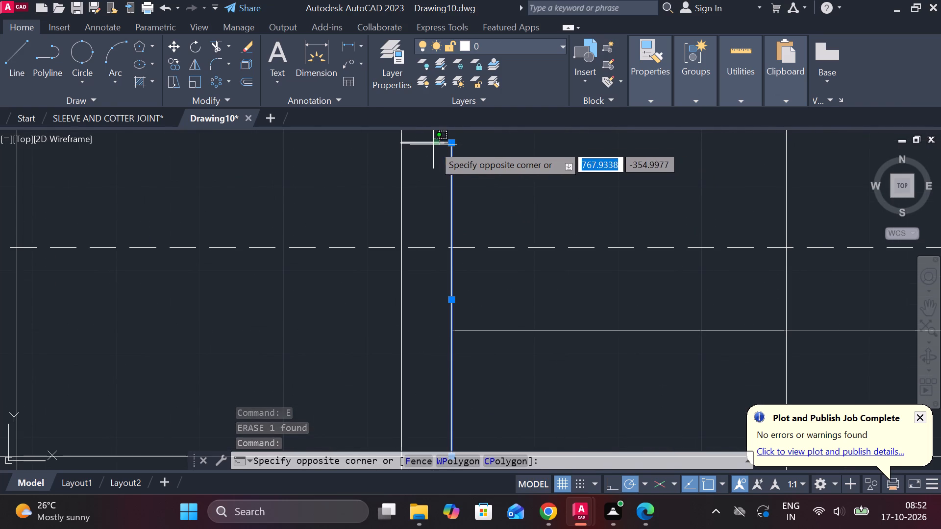
left_click(433, 145)
scroll(481, 164, "down", 3)
type("MI")
key("Return")
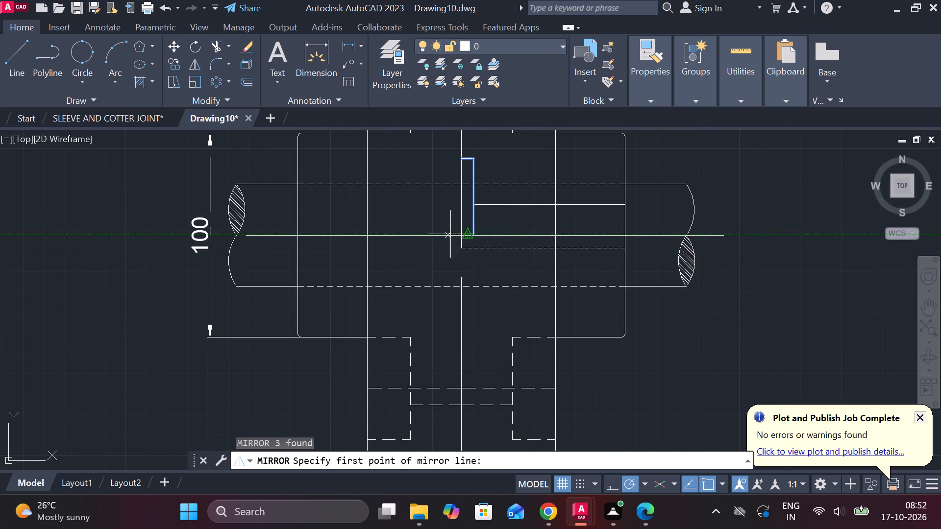
left_click_drag(462, 234, 467, 235)
left_click(722, 234)
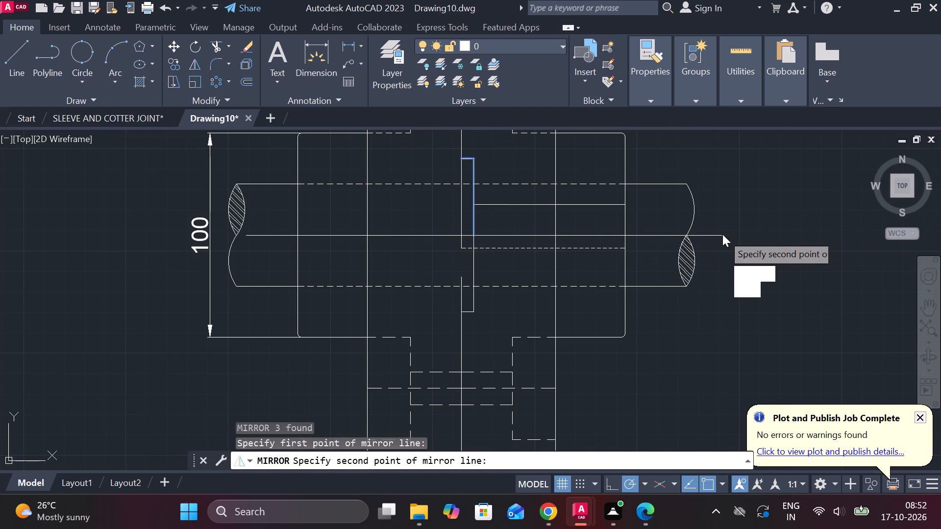
left_click_drag(750, 290, 722, 234)
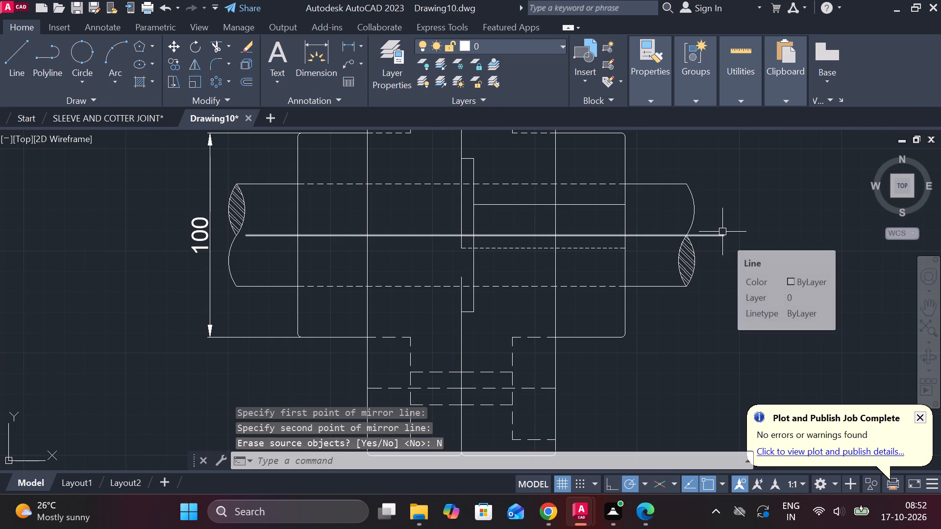
key("Escape")
Extend the lower flange joint line upward to close its gap below the shaft centreline.
key("e")
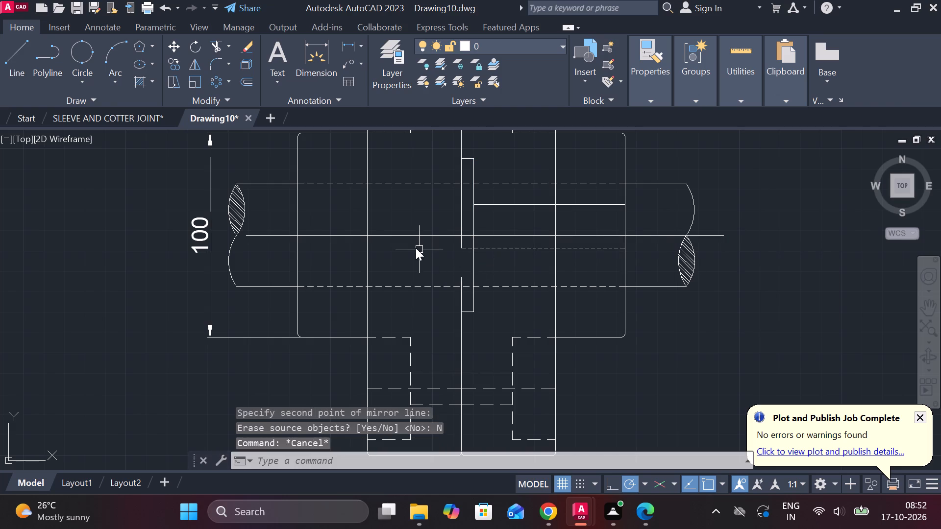
type("X")
key("space")
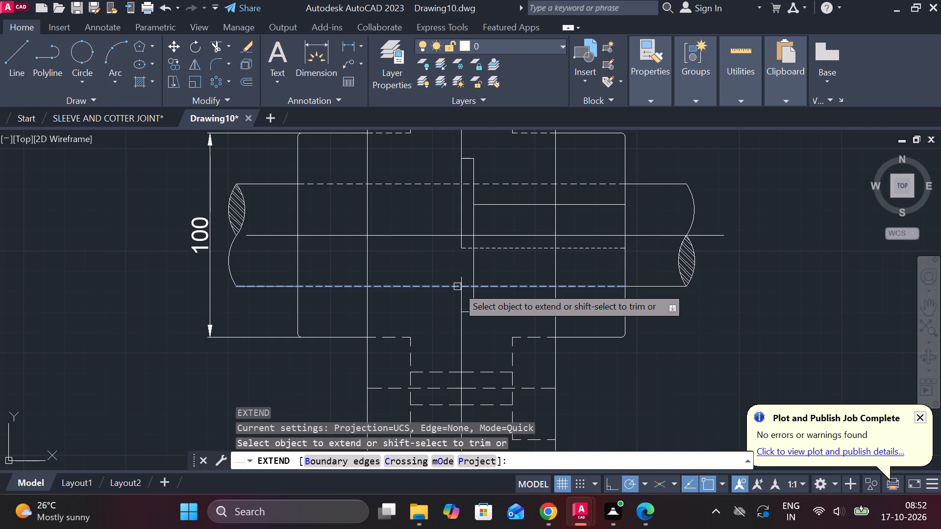
left_click(460, 294)
key("Escape")
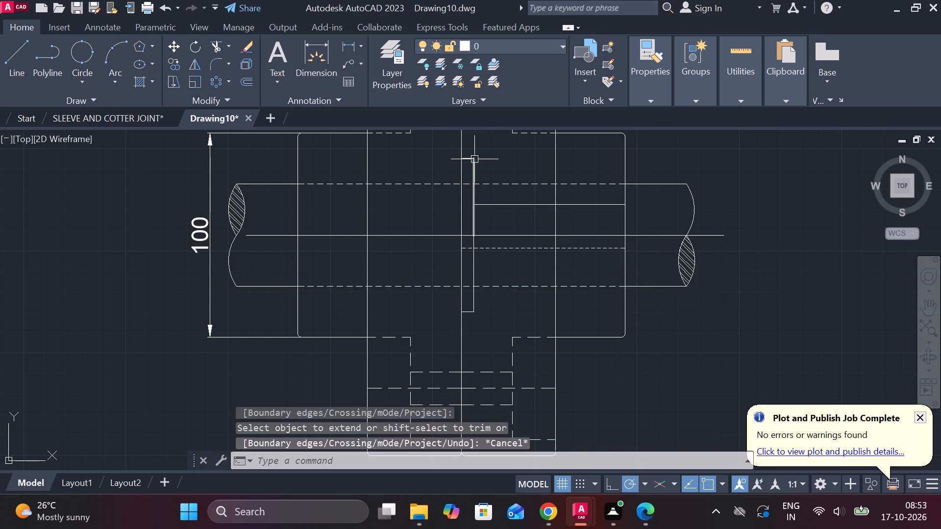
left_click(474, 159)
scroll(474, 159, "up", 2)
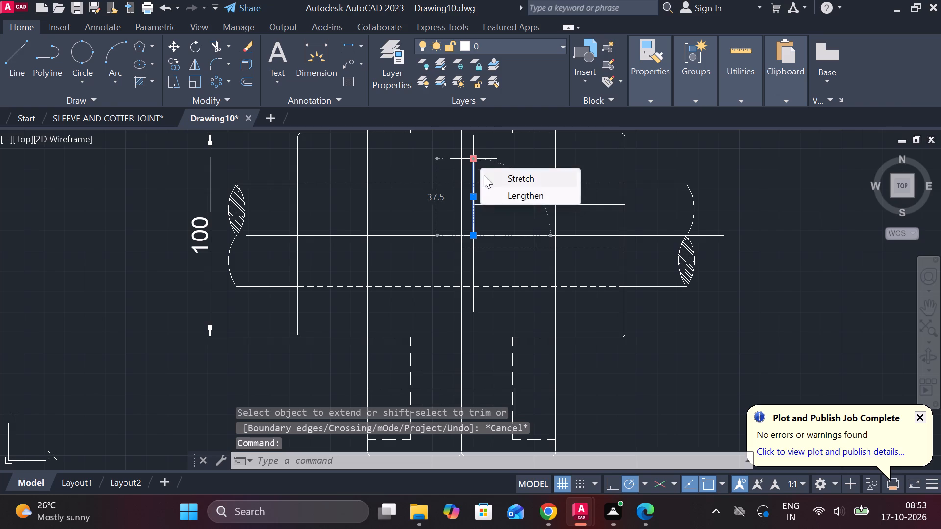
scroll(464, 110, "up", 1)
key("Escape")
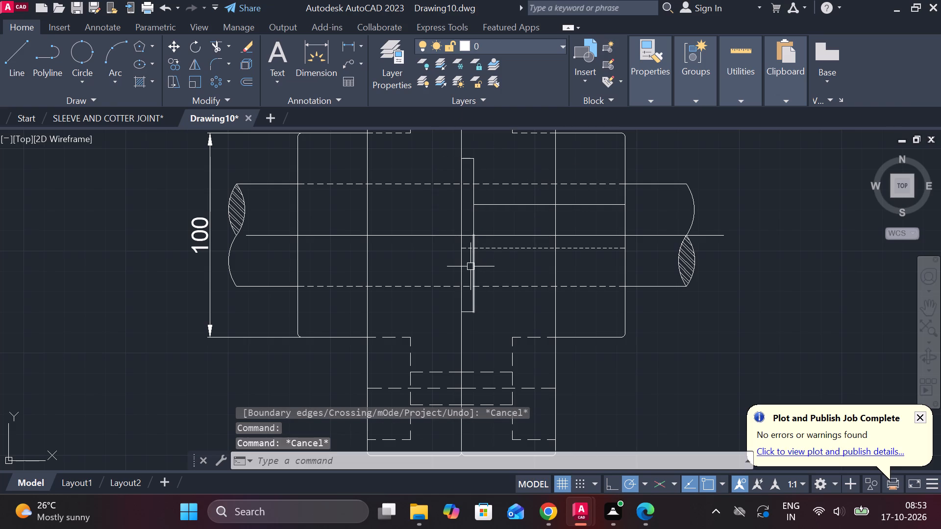
Join the step outline's two vertical lines and its short top and bottom edges into one polyline.
left_click(473, 266)
left_click(471, 209)
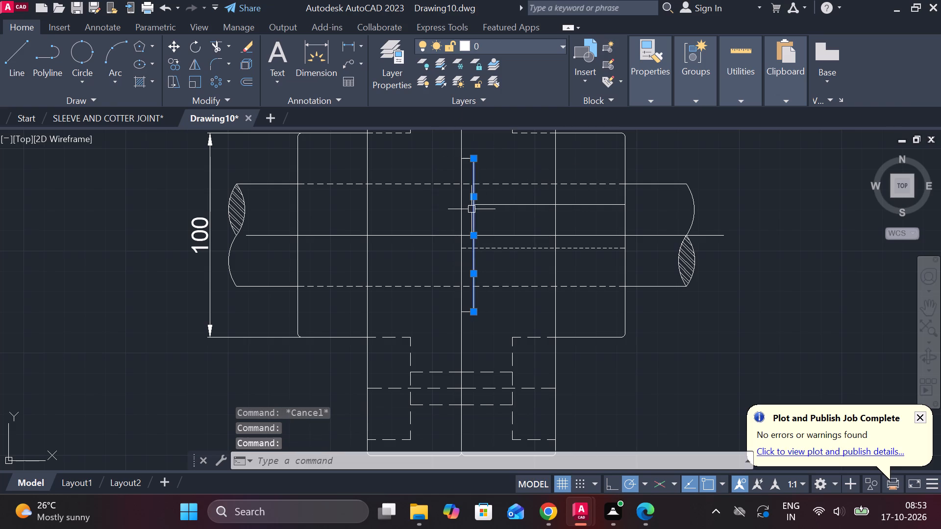
scroll(475, 167, "up", 3)
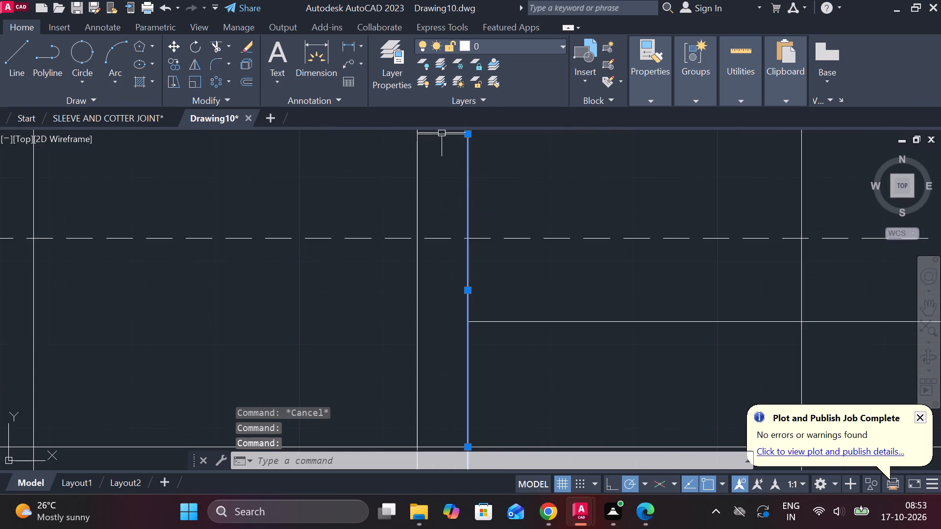
left_click(442, 133)
scroll(449, 150, "down", 2)
left_click(447, 394)
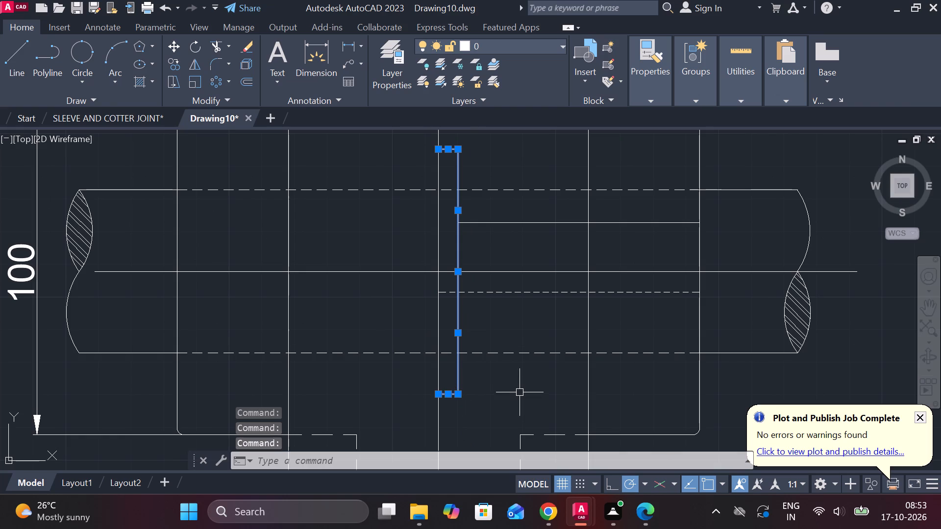
key("j")
key("Return")
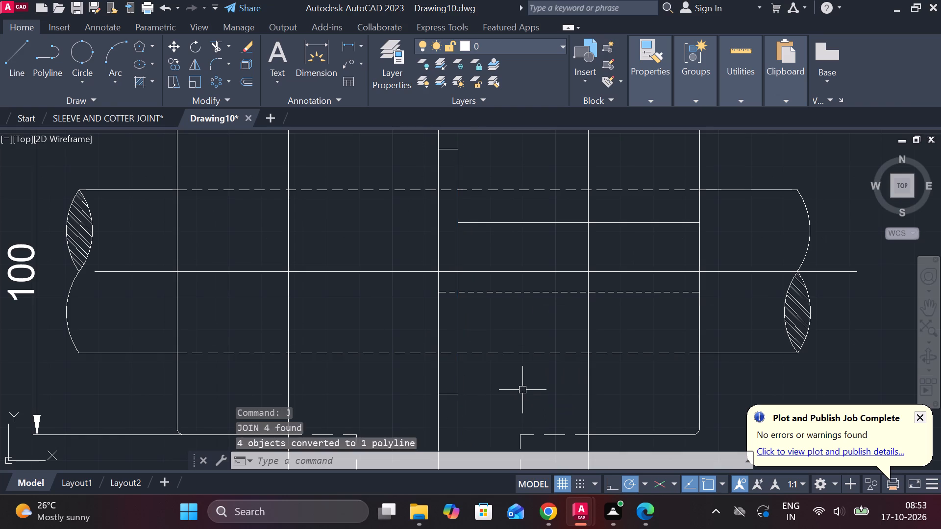
Set the joined step outline's linetype to DASHED.
left_click(456, 328)
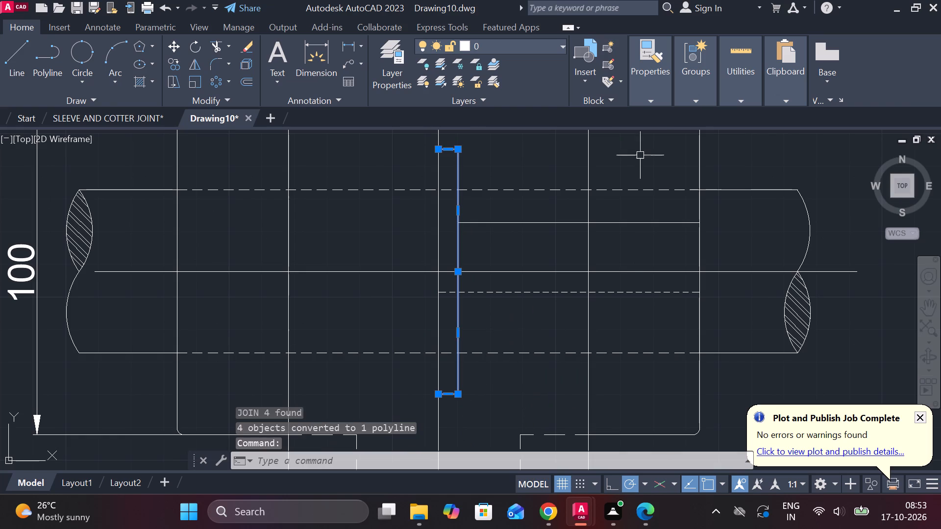
left_click(639, 98)
left_click(805, 148)
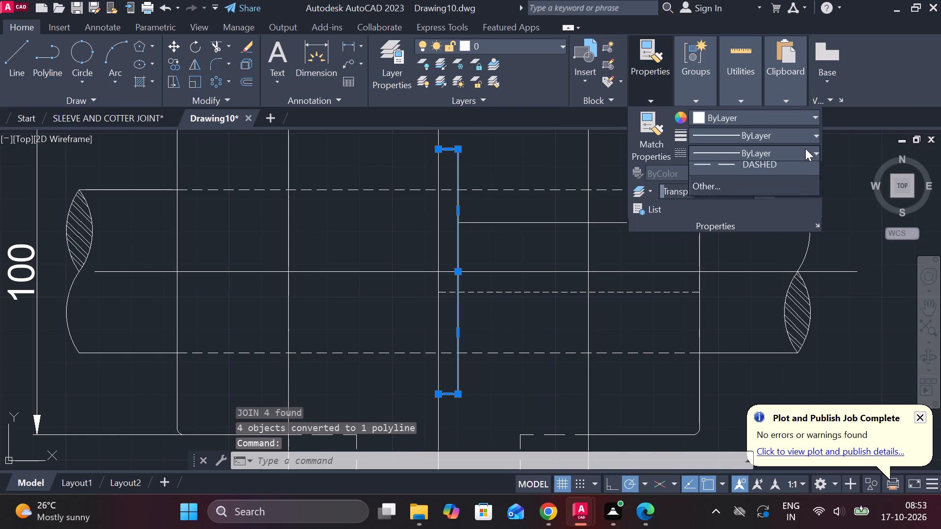
double_click(719, 218)
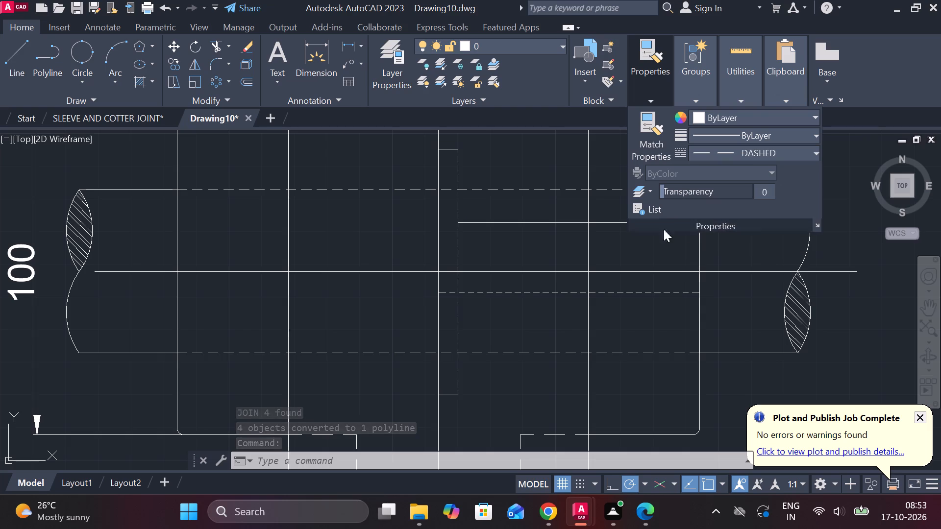
key("Escape")
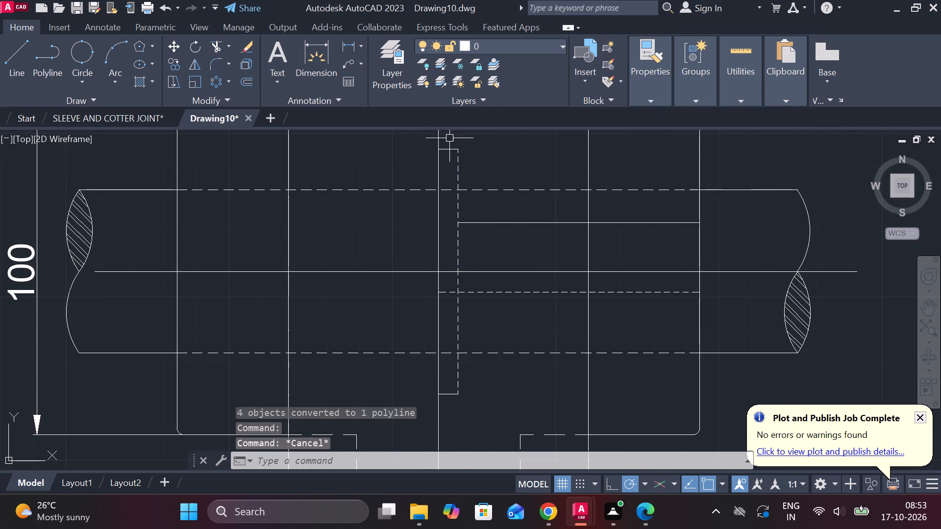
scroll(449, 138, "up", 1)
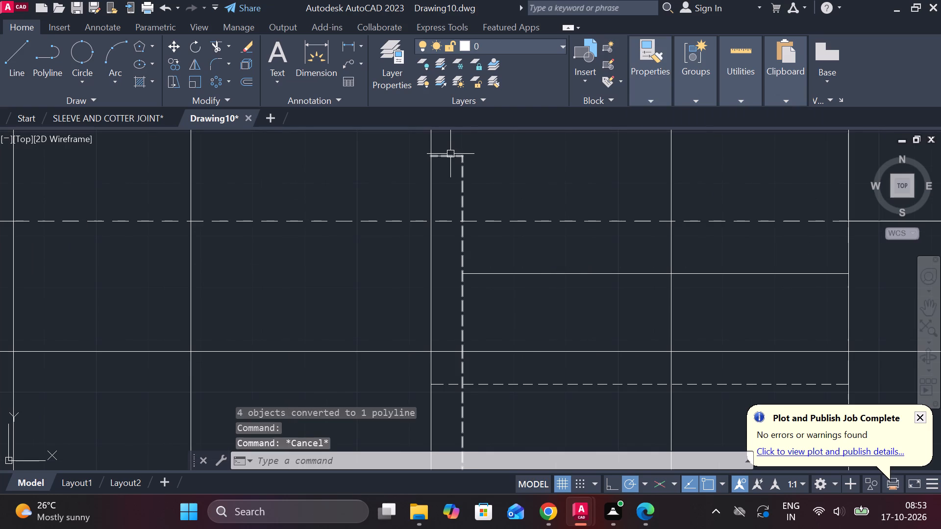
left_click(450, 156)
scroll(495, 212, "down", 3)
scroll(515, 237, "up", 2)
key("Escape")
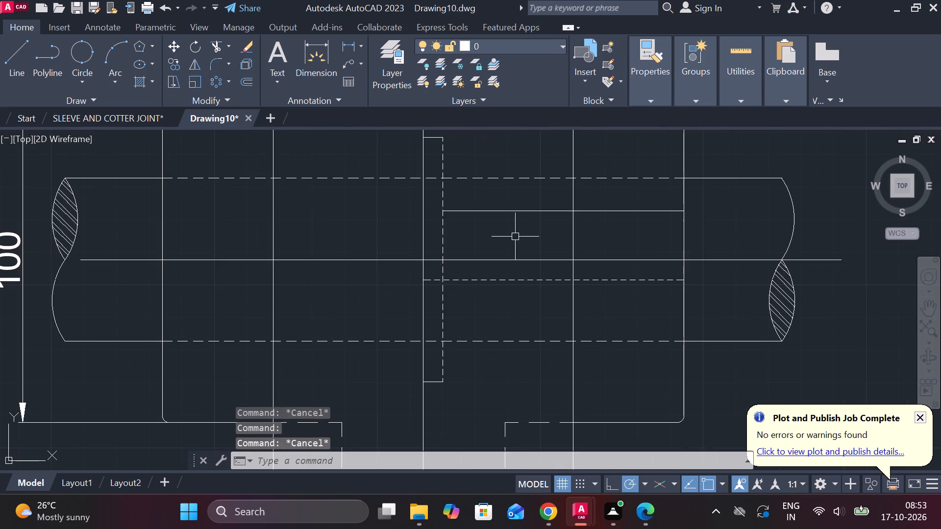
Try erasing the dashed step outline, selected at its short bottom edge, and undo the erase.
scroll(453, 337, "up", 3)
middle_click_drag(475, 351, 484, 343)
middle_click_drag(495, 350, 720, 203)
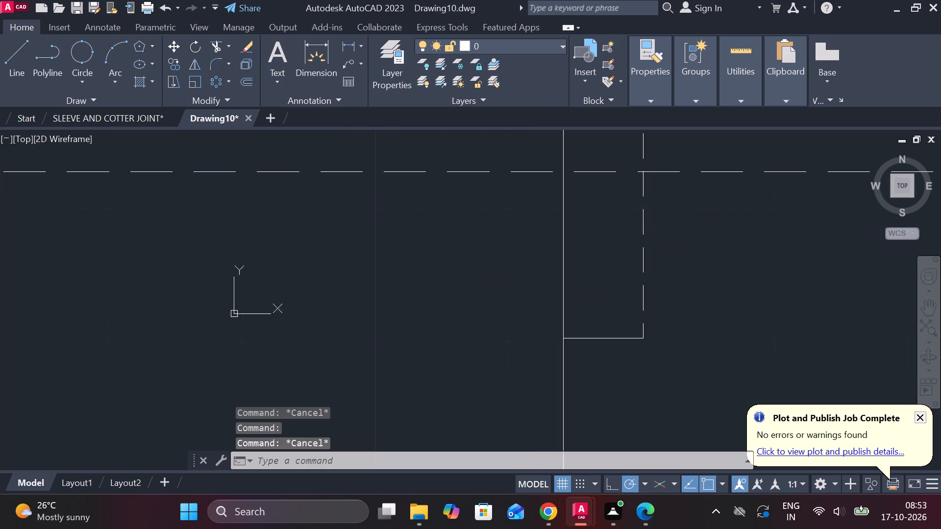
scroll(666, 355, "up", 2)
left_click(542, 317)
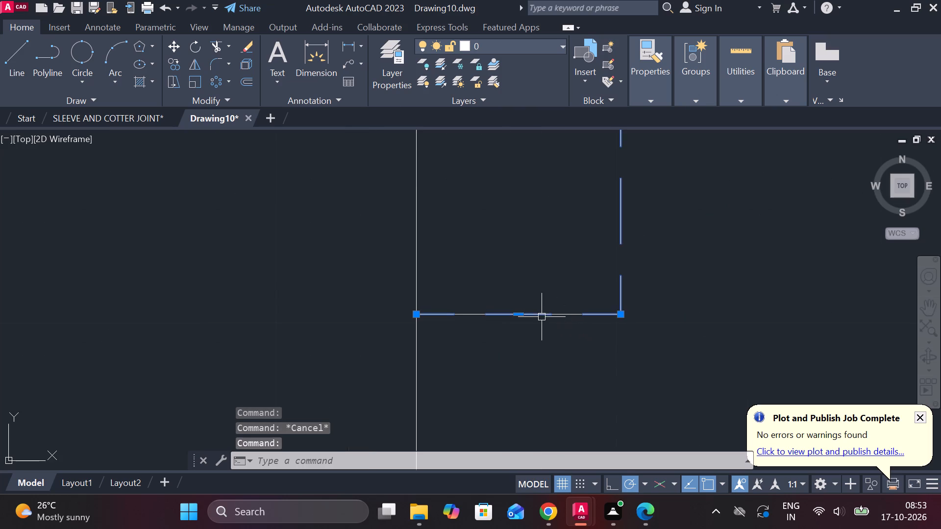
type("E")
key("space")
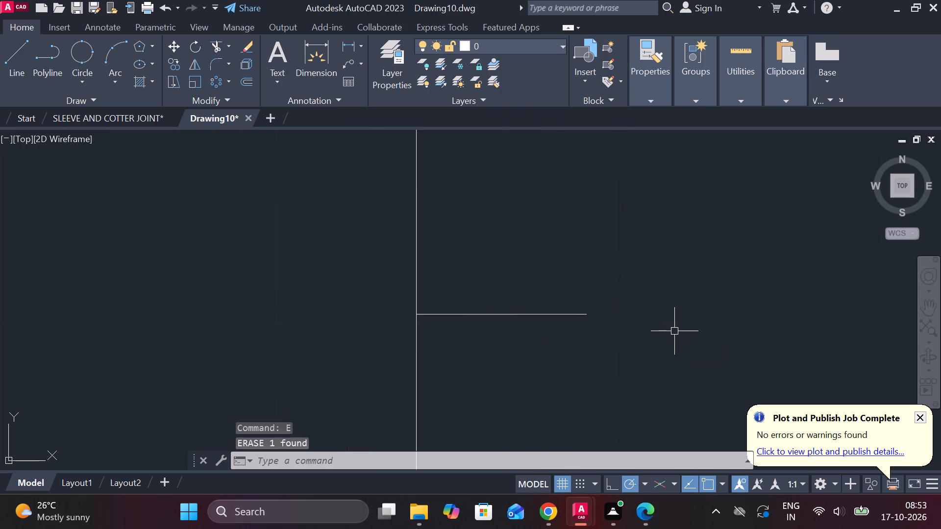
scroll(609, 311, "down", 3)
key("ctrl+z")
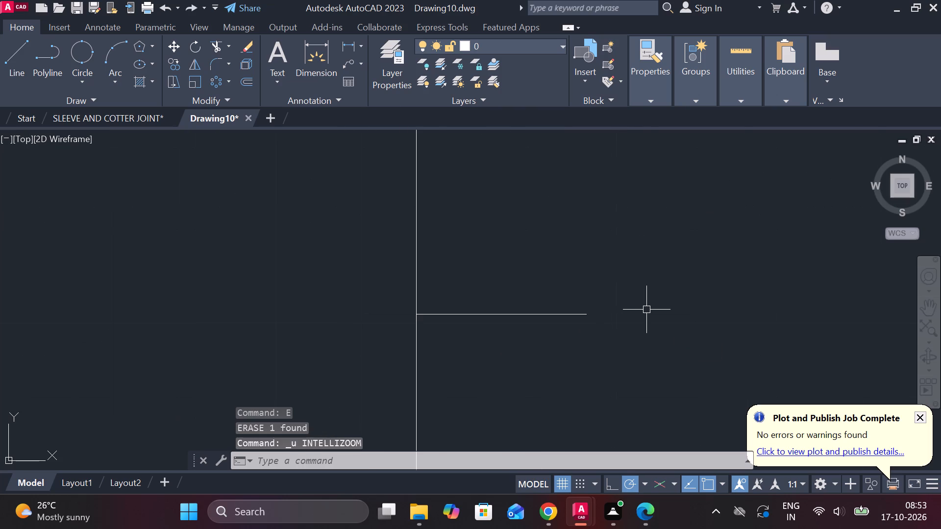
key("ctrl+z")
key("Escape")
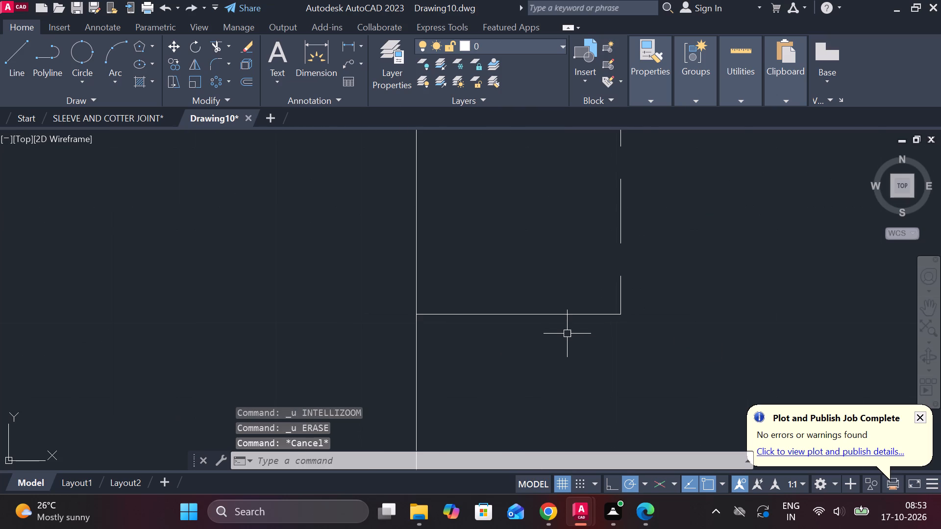
Trim the step outline's short bottom edge between the flange joint line and the dashed vertical edge.
type("TR")
key("space")
left_click_drag(554, 273, 545, 340)
left_click(545, 341)
scroll(564, 313, "down", 1)
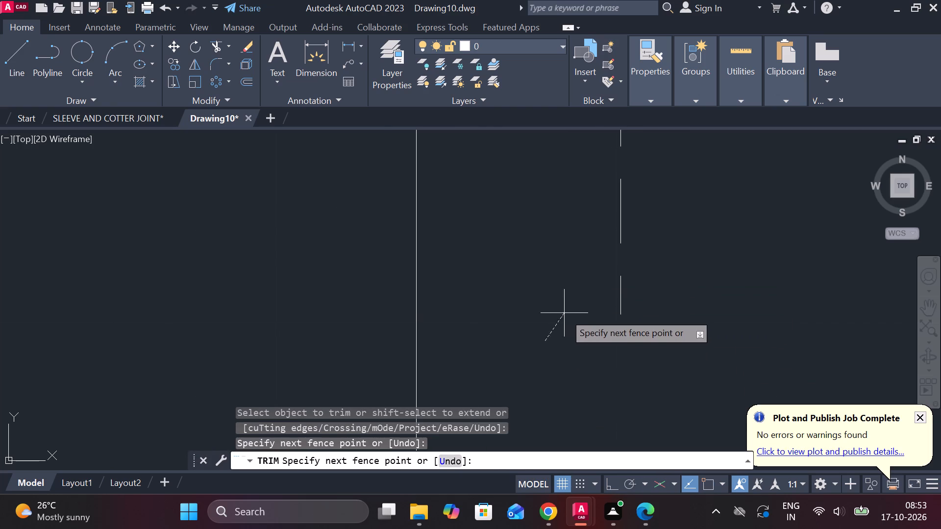
scroll(564, 313, "down", 2)
middle_click_drag(574, 279, 560, 398)
key("Escape")
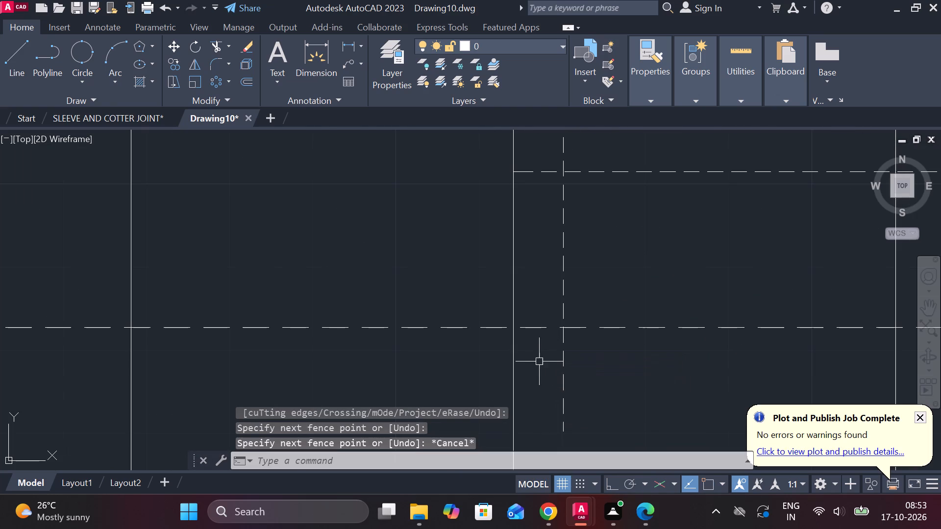
Trim the step outline's short top edge between the flange joint line and the dashed vertical edge.
middle_click_drag(532, 404, 514, 463)
scroll(547, 273, "down", 2)
middle_click_drag(577, 165, 590, 275)
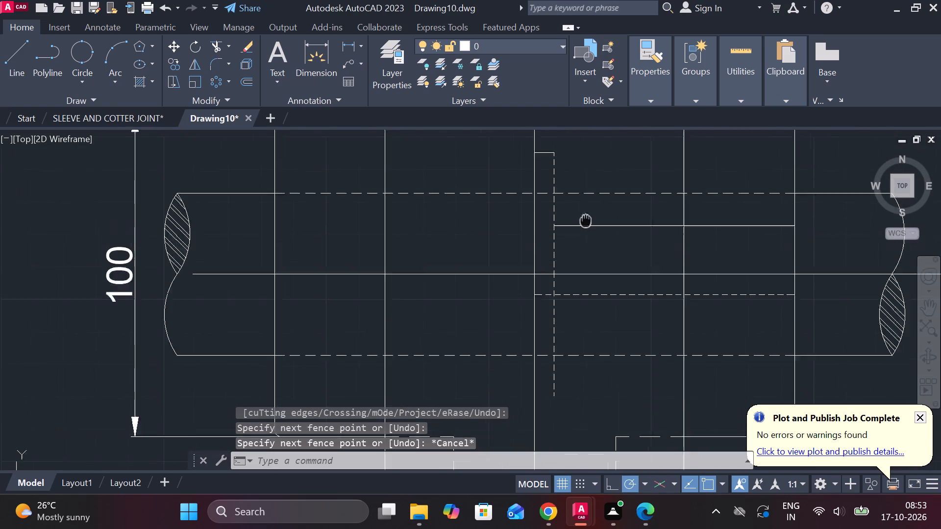
middle_click_drag(590, 275, 590, 322)
scroll(582, 303, "up", 3)
key("space")
left_click_drag(452, 146, 460, 234)
left_click(460, 234)
key("Escape")
Draw a horizontal line about 7.8 units long from the dashed vertical edge's top end across the flange joint line.
key("l")
key("Return")
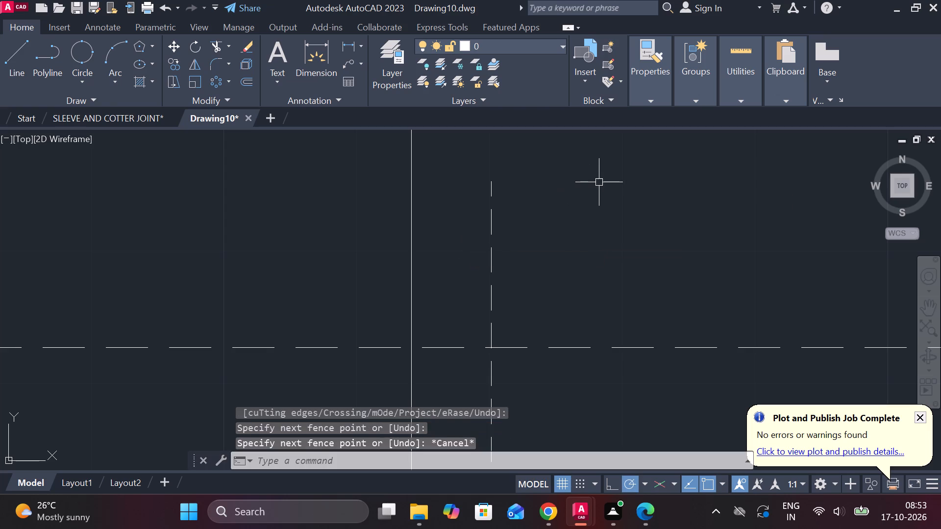
left_click(495, 183)
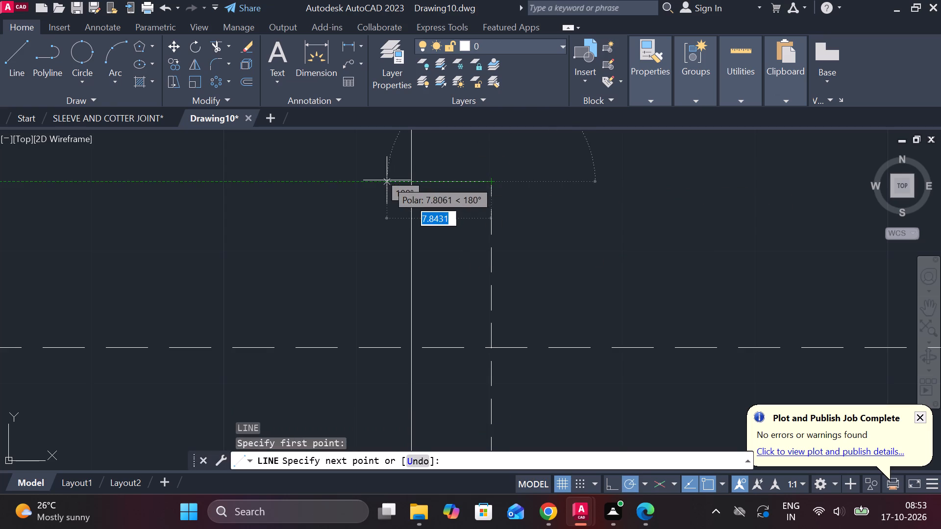
left_click(387, 180)
key("Escape")
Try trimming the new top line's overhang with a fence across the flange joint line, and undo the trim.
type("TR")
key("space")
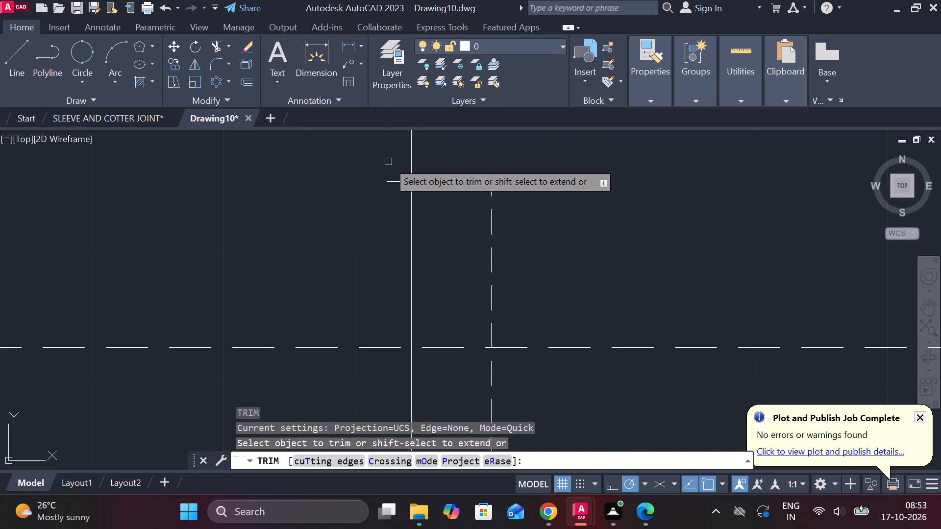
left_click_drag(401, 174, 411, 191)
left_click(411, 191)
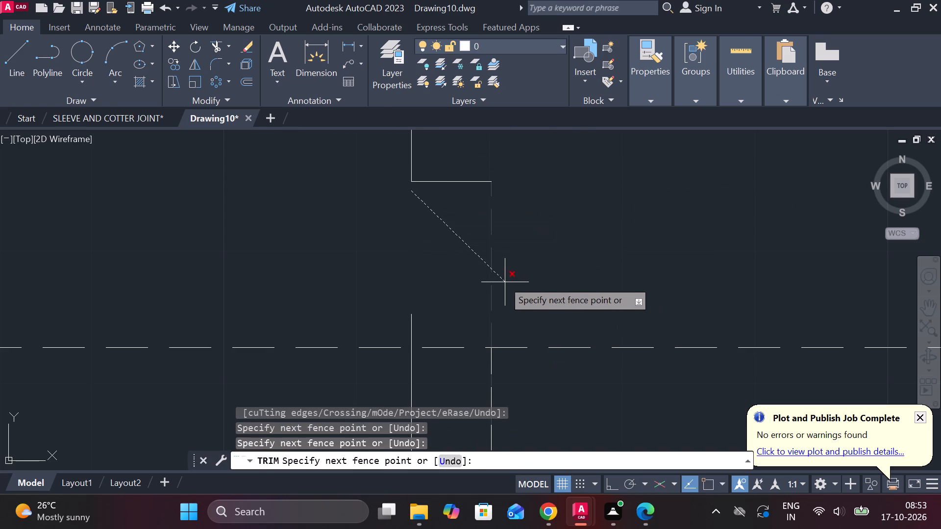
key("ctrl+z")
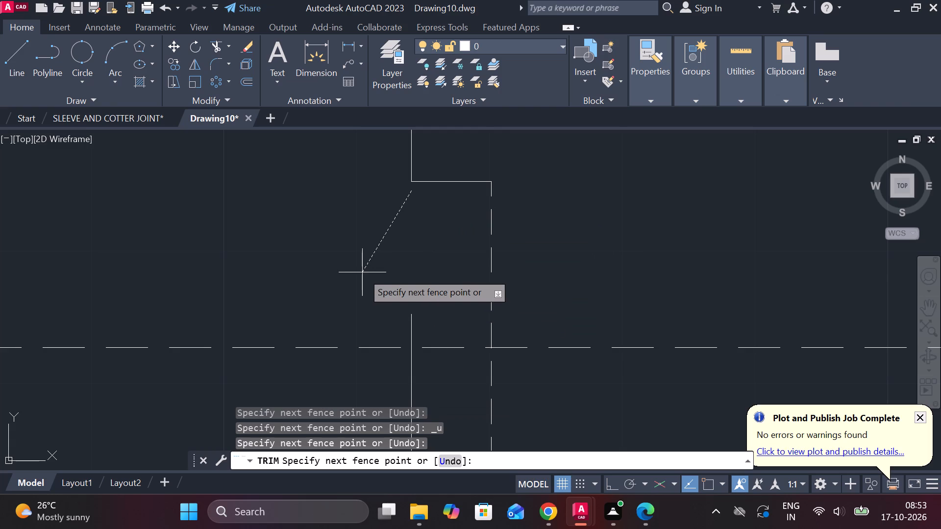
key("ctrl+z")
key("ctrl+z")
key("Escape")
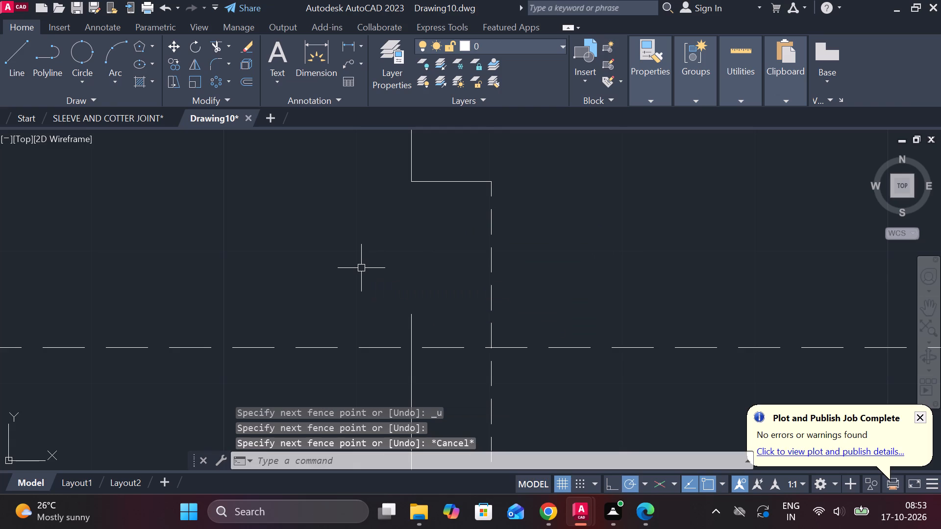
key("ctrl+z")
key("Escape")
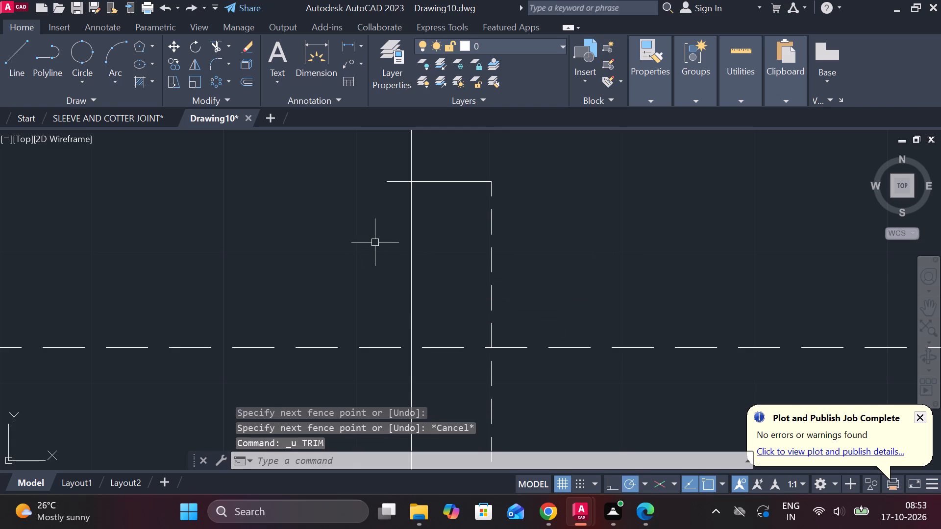
Trim the new top line's overhang beyond the flange joint line.
type("TR")
key("space")
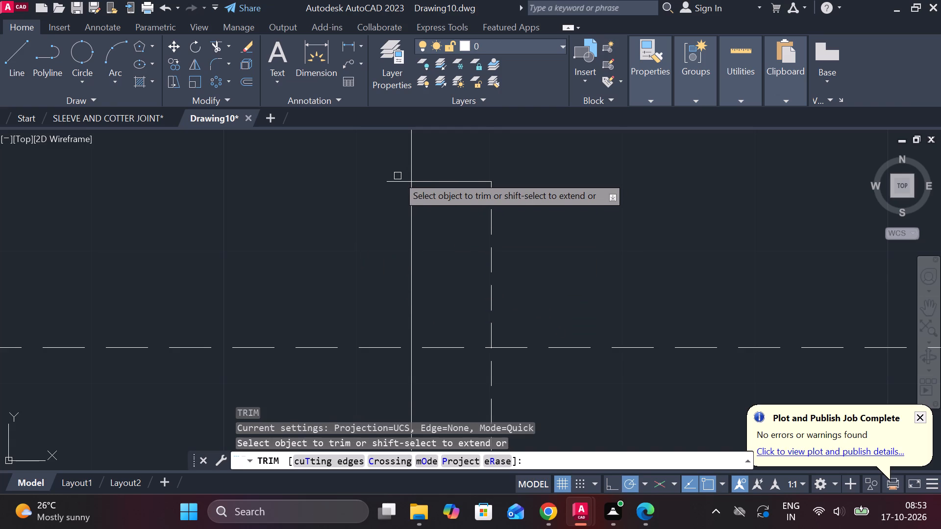
left_click(397, 180)
scroll(397, 180, "down", 3)
middle_click_drag(440, 293, 598, 198)
scroll(574, 332, "up", 1)
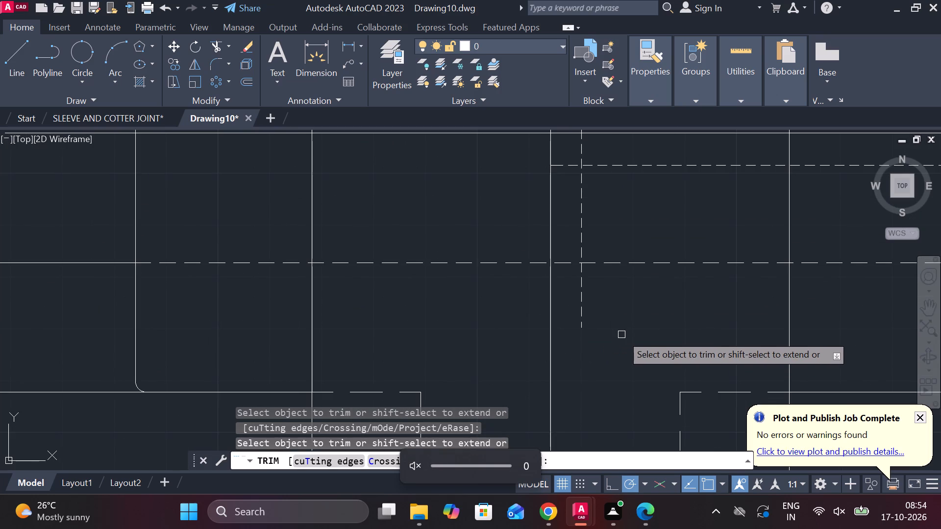
key("Escape")
Draw the step's short bottom edge horizontally from the dashed vertical edge's lower end, trimming its overhang at the flange joint line.
key("l")
key("Return")
left_click(585, 329)
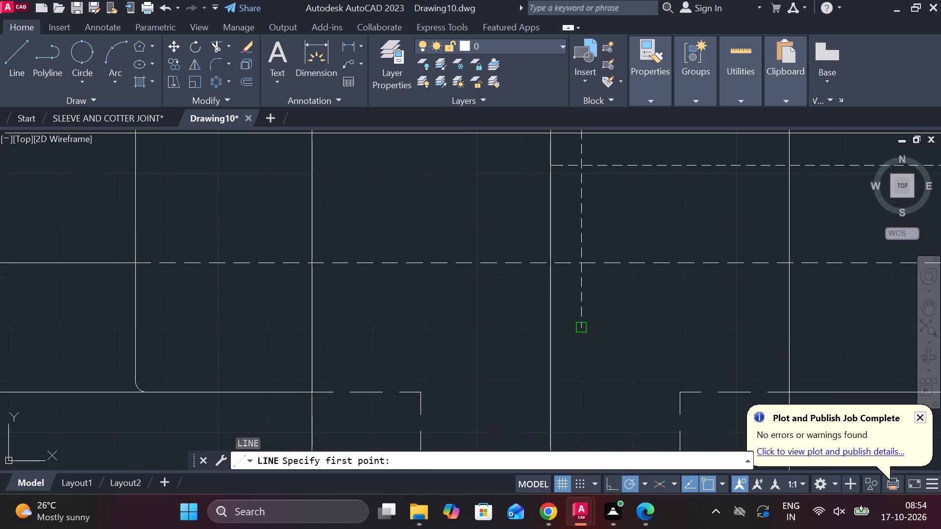
left_click(517, 329)
key("Escape")
type("TR")
key("space")
left_click_drag(506, 303, 528, 361)
key("grave")
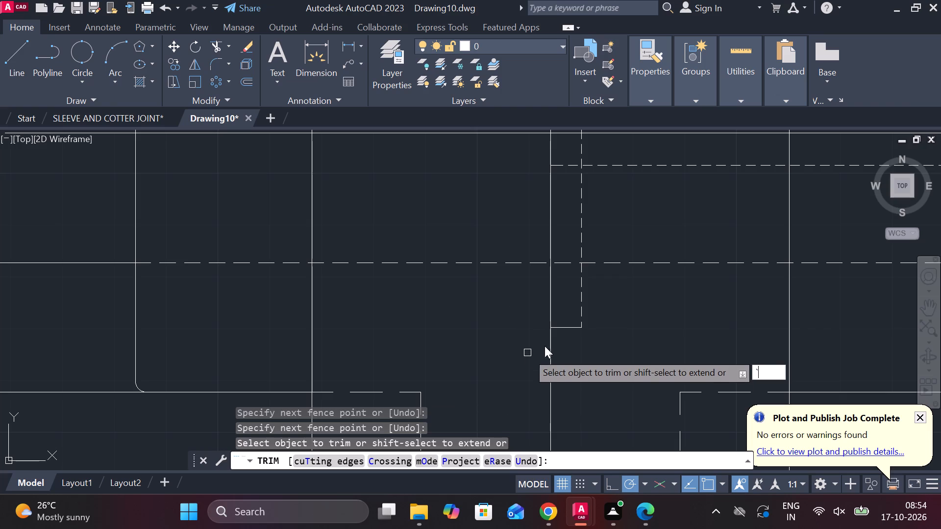
key("Escape")
Set the linetype of the step's new short top and bottom edges to DASHED.
left_click(563, 327)
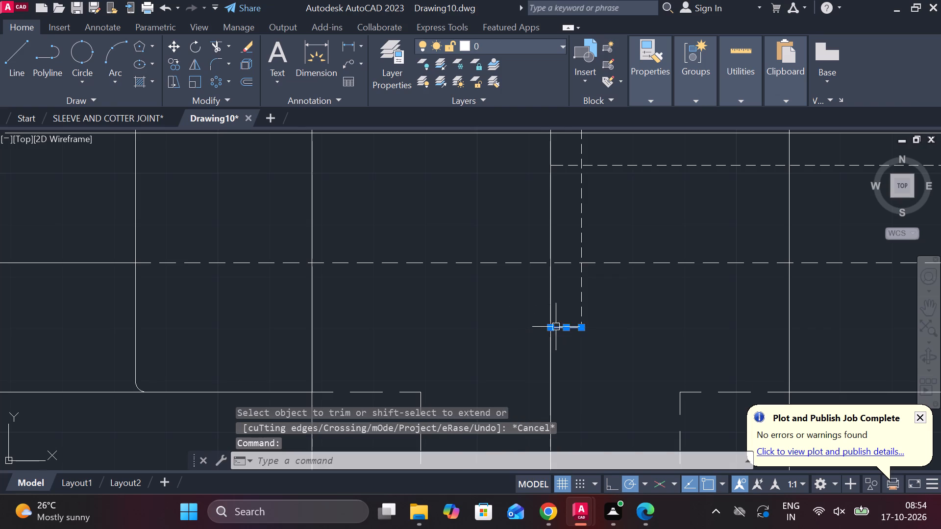
scroll(556, 327, "down", 2)
scroll(587, 175, "up", 2)
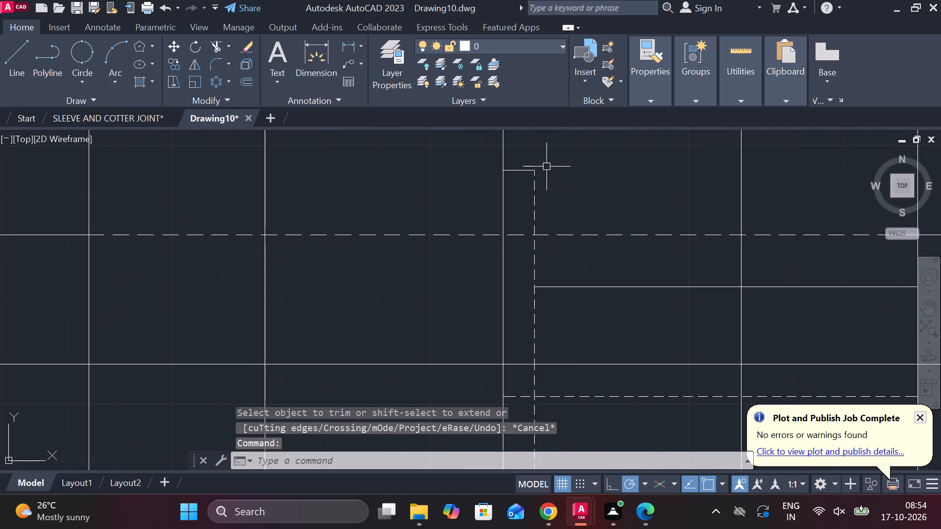
left_click(524, 168)
left_click(663, 96)
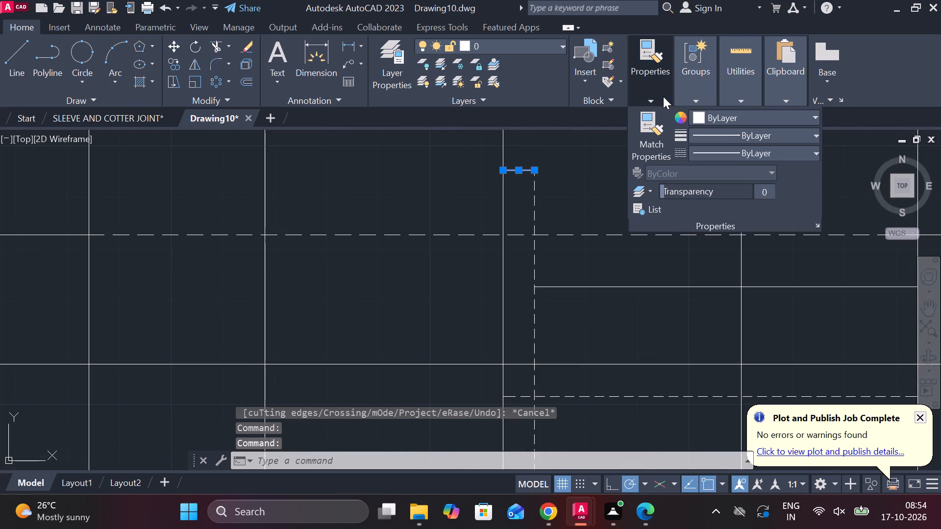
left_click(752, 154)
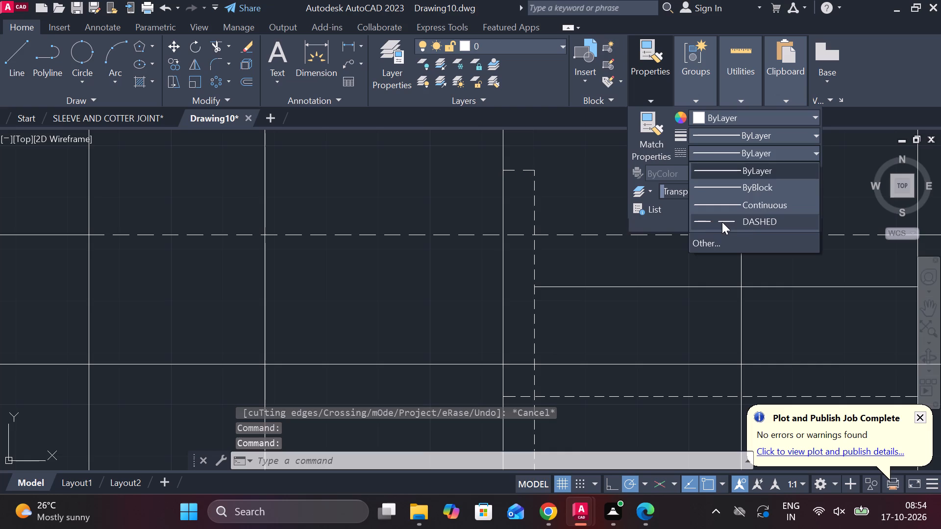
left_click(722, 222)
key("Escape")
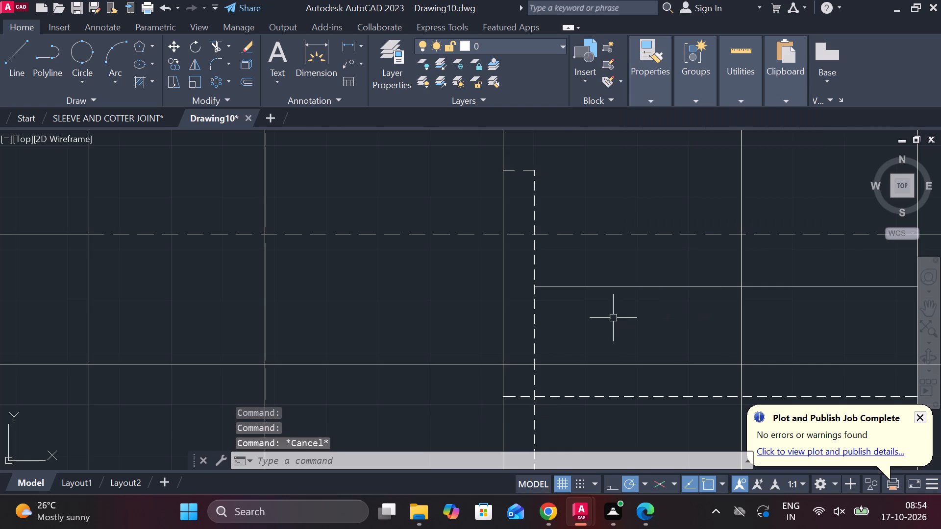
Examine the whole unhatched view and compare it with the side view and top half sectional front view.
scroll(612, 318, "down", 1)
middle_click_drag(612, 323, 575, 280)
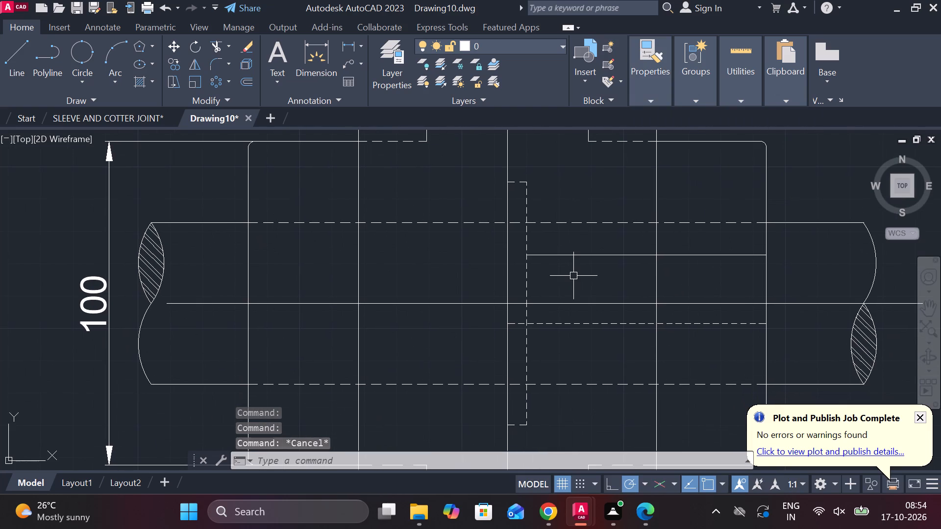
scroll(578, 276, "down", 1)
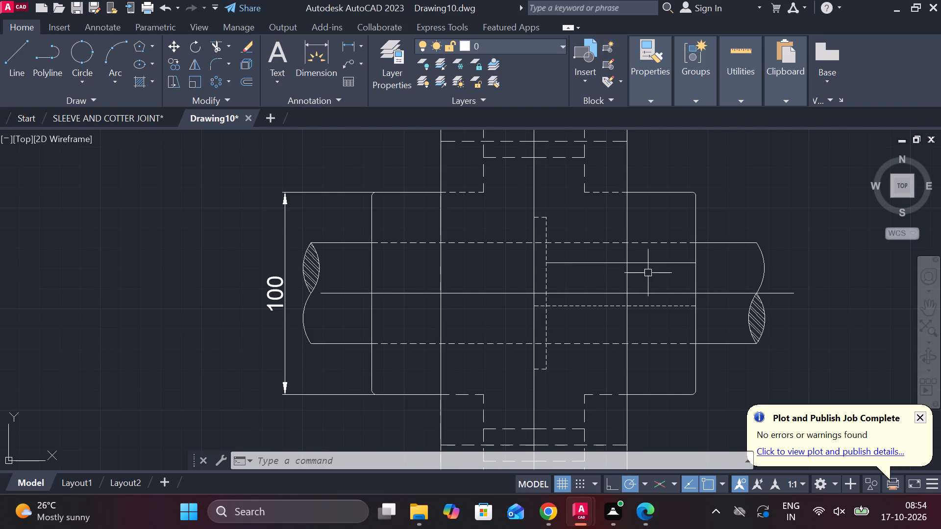
scroll(651, 290, "down", 2)
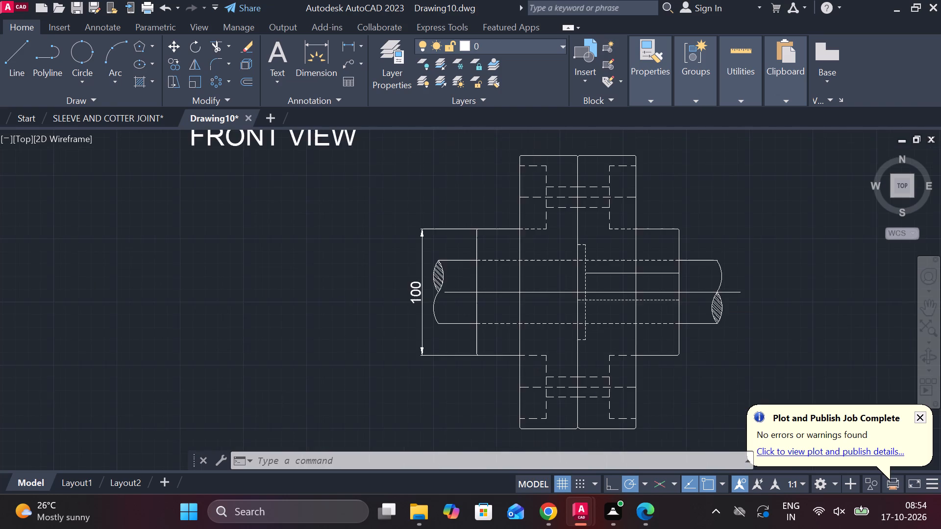
scroll(698, 281, "down", 1)
middle_click_drag(555, 272, 548, 303)
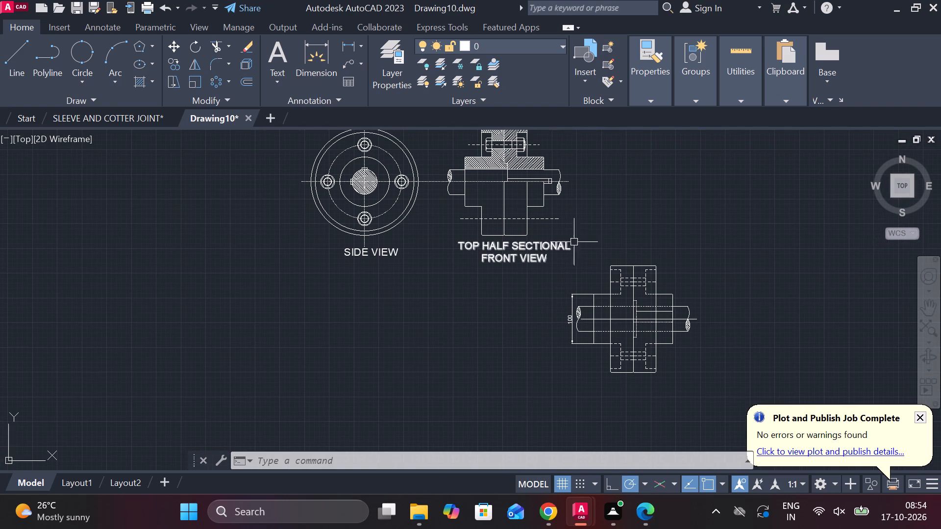
scroll(581, 233, "up", 1)
middle_click(586, 231)
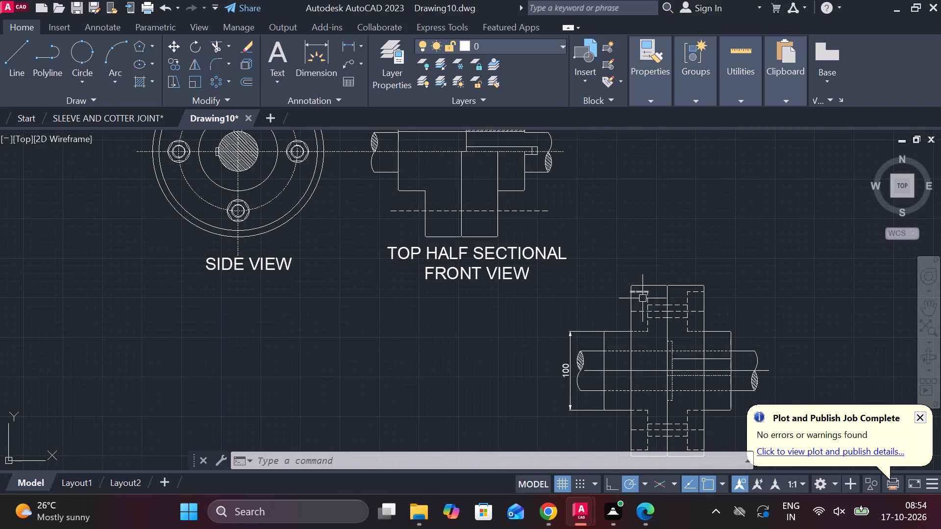
Erase the solid horizontal line above the centreline, between the dashed step edge and the right-hand hub face.
middle_click_drag(780, 356, 753, 290)
scroll(692, 295, "up", 2)
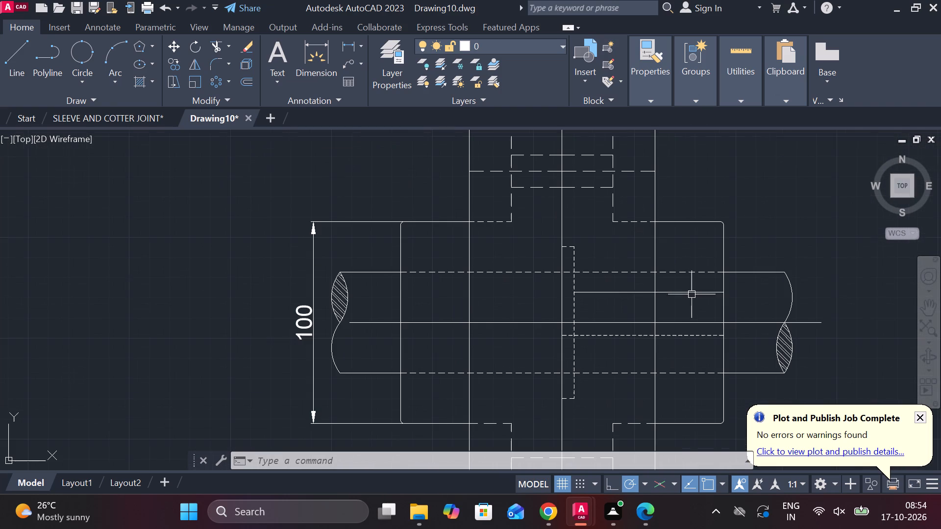
left_click(685, 292)
type("E")
key("space")
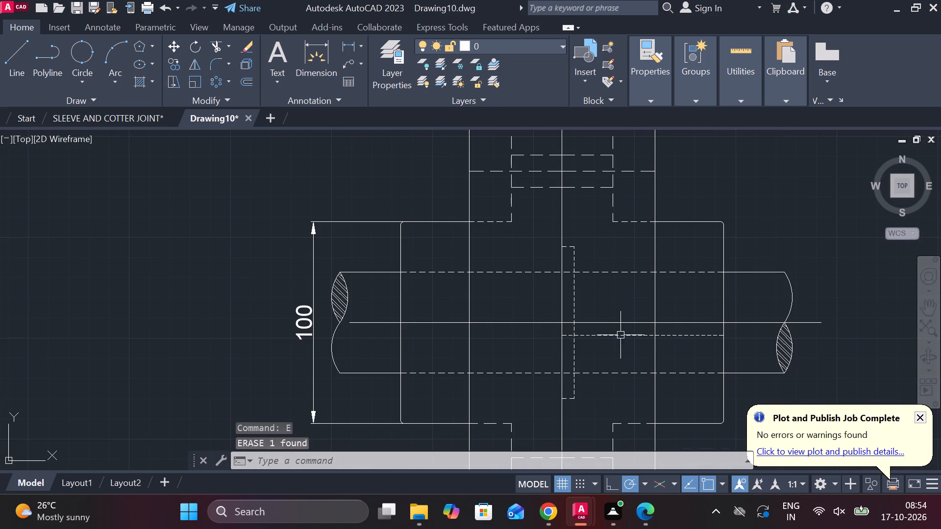
Mirror the dashed horizontal line just below the centreline about the flange joint line, keeping the original.
left_click(616, 336)
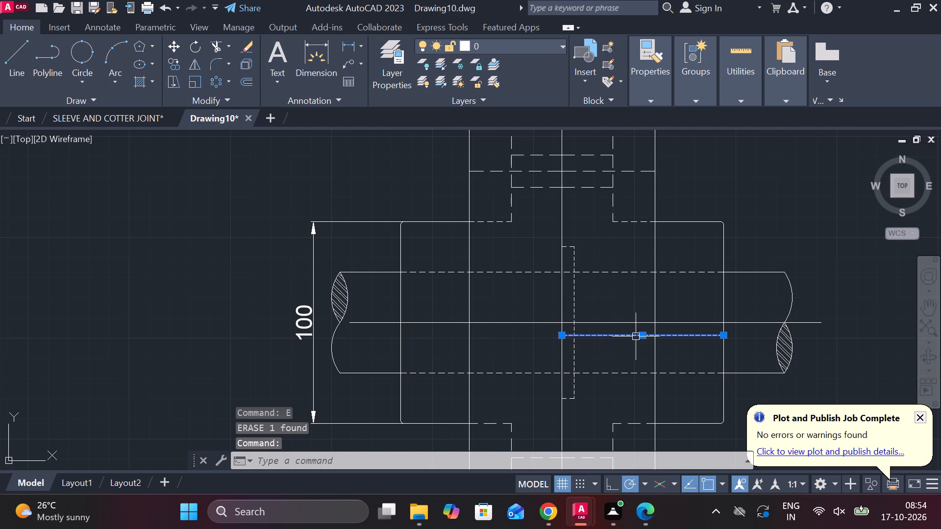
type("MI")
key("Return")
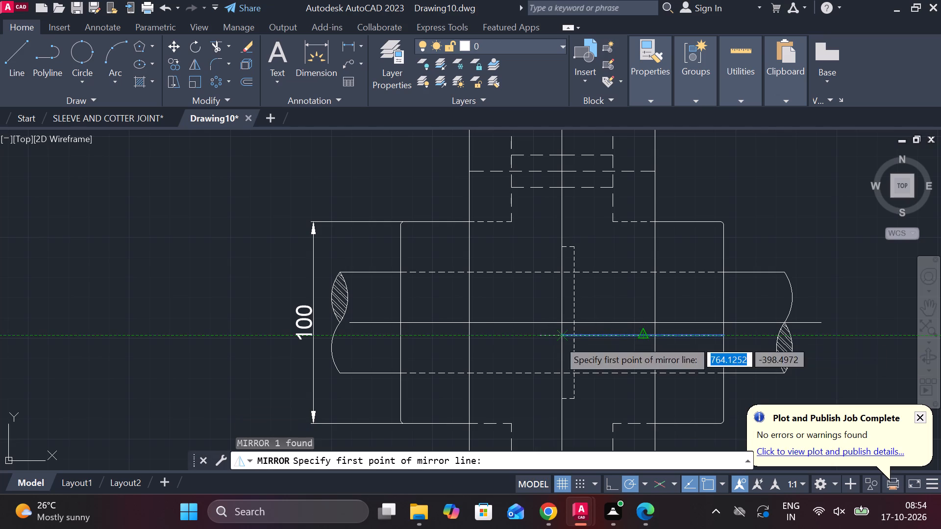
left_click(558, 340)
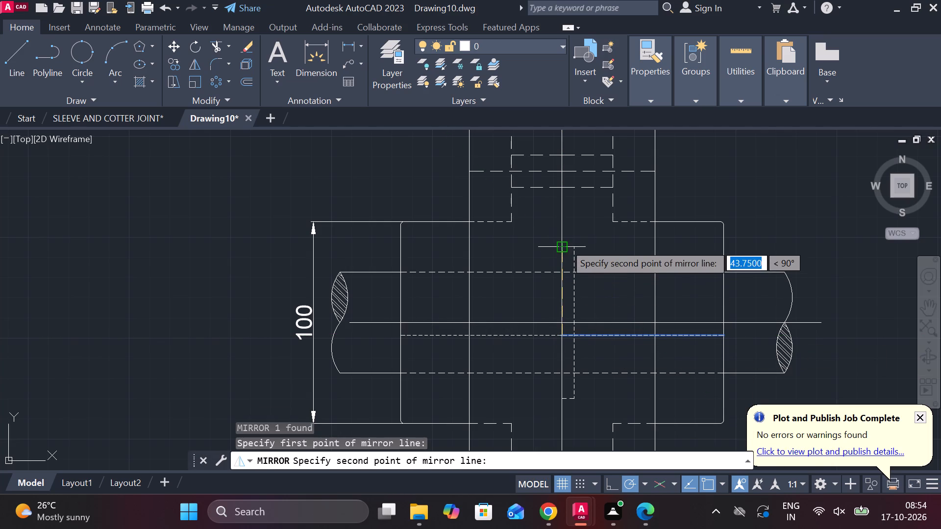
left_click(560, 186)
left_click_drag(594, 235, 560, 186)
Erase the original dashed horizontal line in the right-hand half of the coupling.
left_click(608, 337)
key("e")
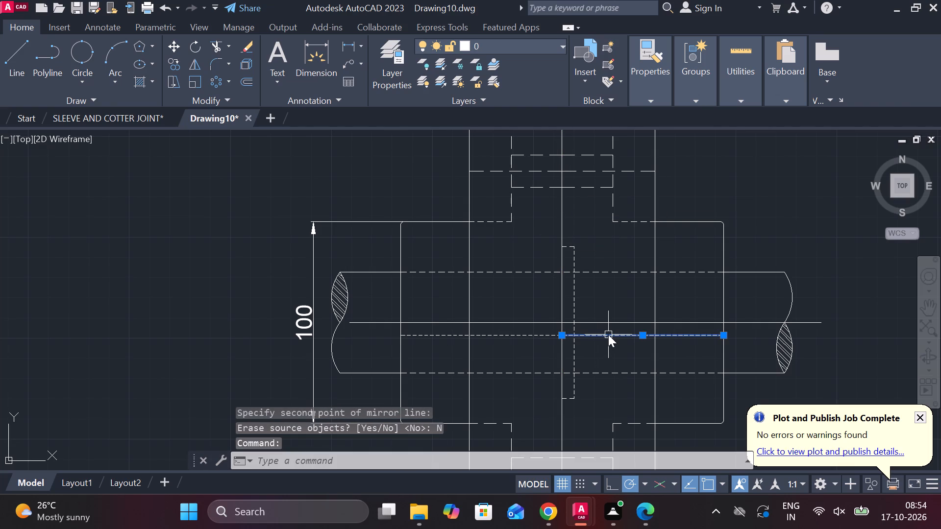
key("space")
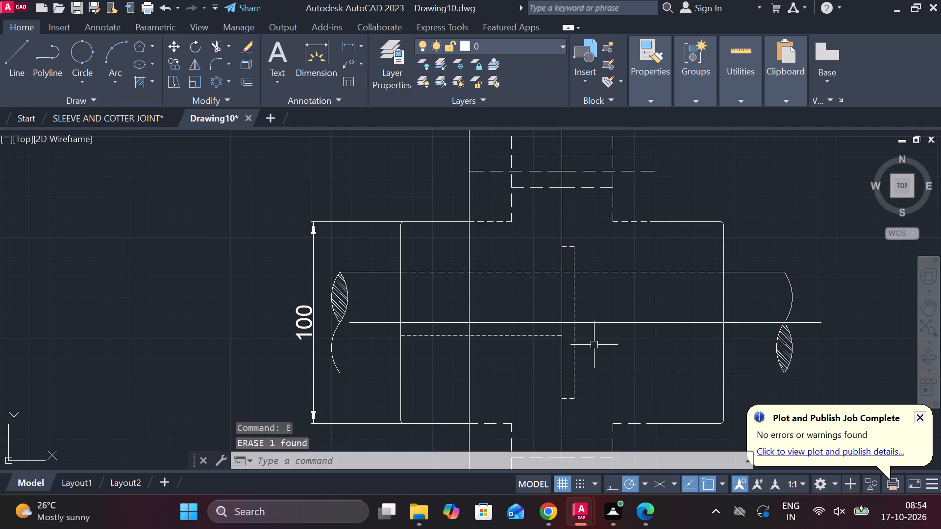
Stretch the mirrored dashed line's inner end 6 units past the joint line to the dashed vertical step edge.
scroll(550, 345, "up", 1)
left_click(559, 327)
scroll(573, 333, "up", 3)
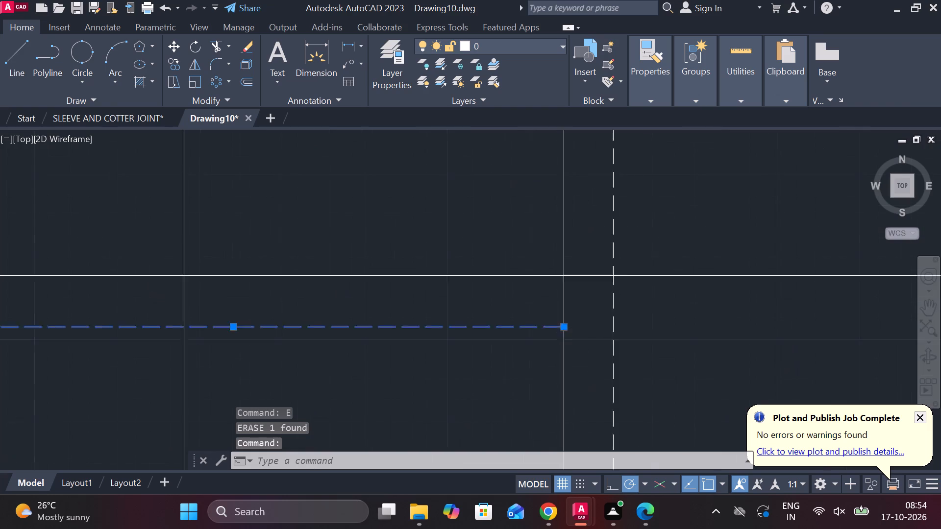
left_click(557, 328)
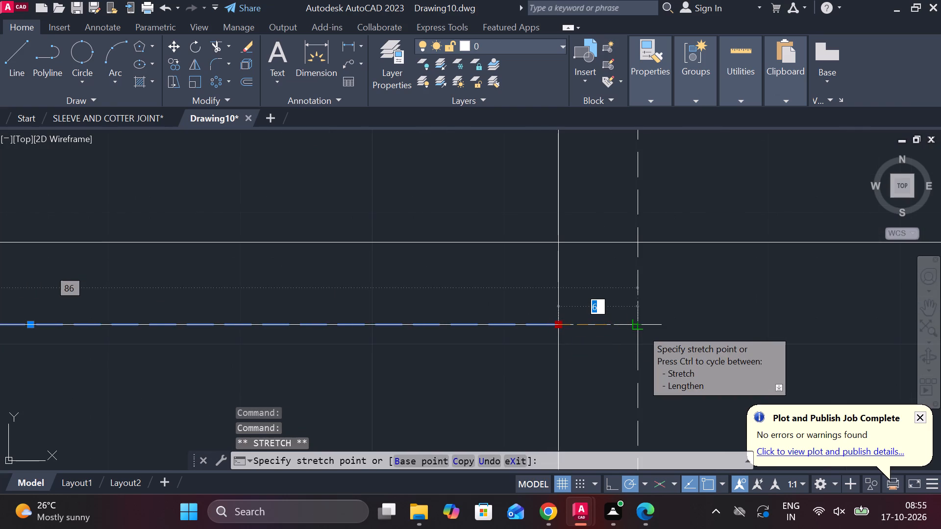
left_click(642, 329)
key("Escape")
Draw the key outline from the dashed line's end at the left hub face: about 8.5 units outward, 12 up, and across to the dashed step edge.
scroll(629, 337, "down", 2)
scroll(713, 395, "down", 2)
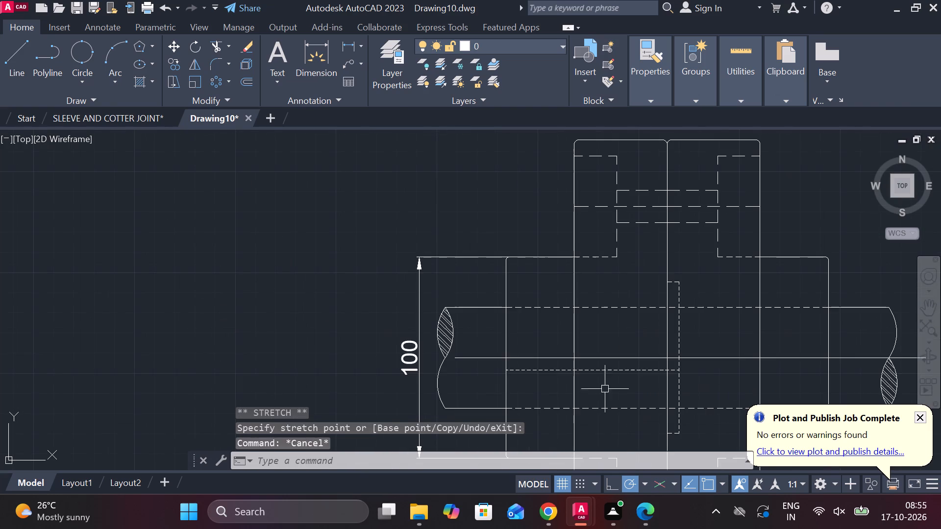
scroll(507, 376, "up", 2)
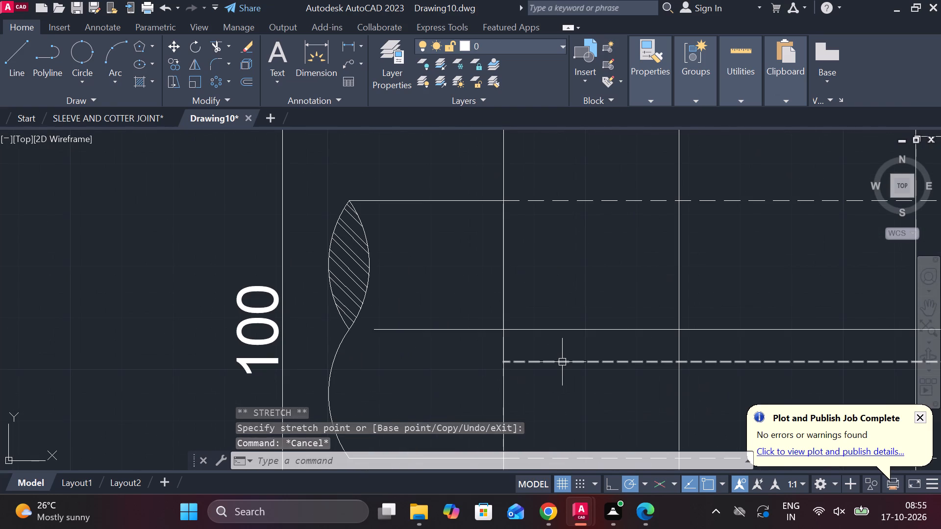
key("l")
key("Return")
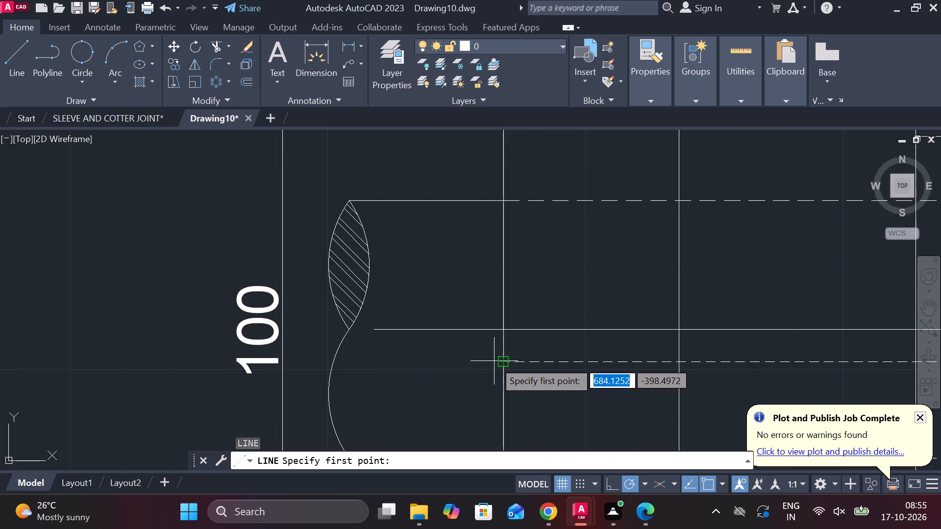
left_click(508, 361)
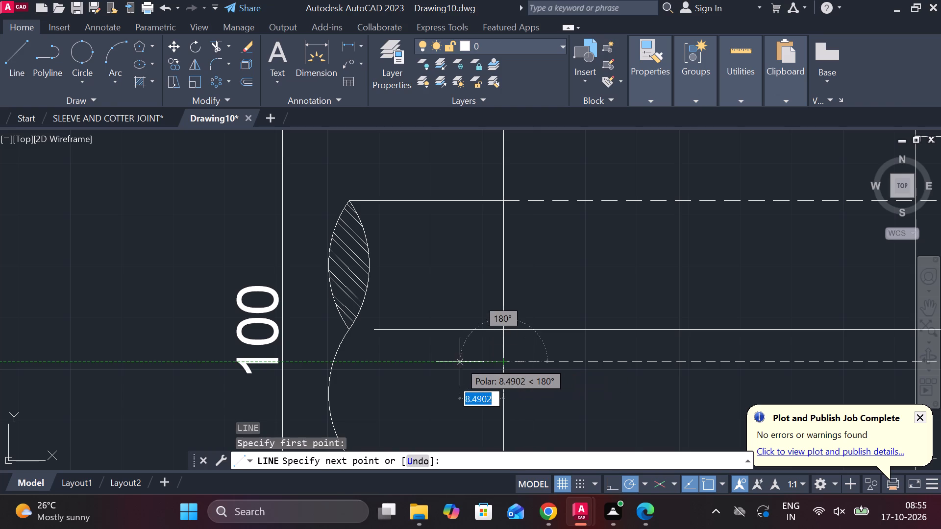
left_click(460, 361)
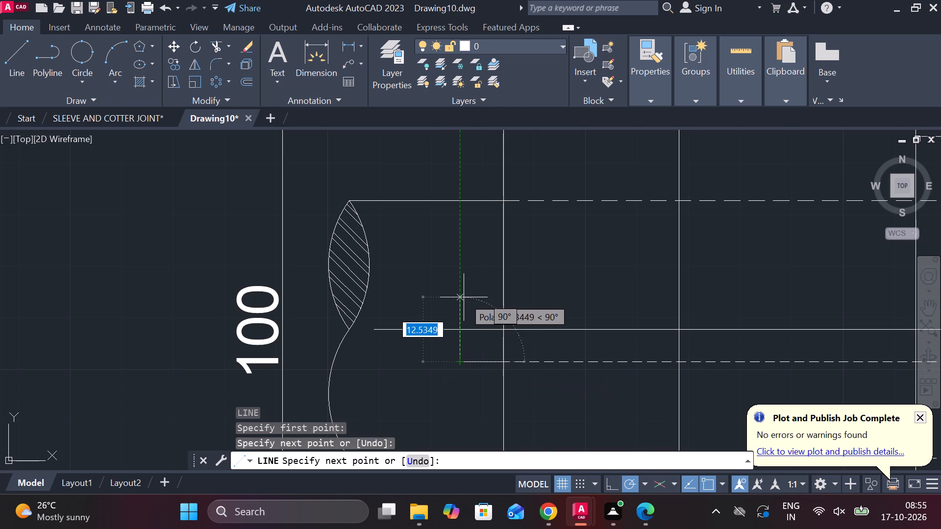
type("12")
key("space")
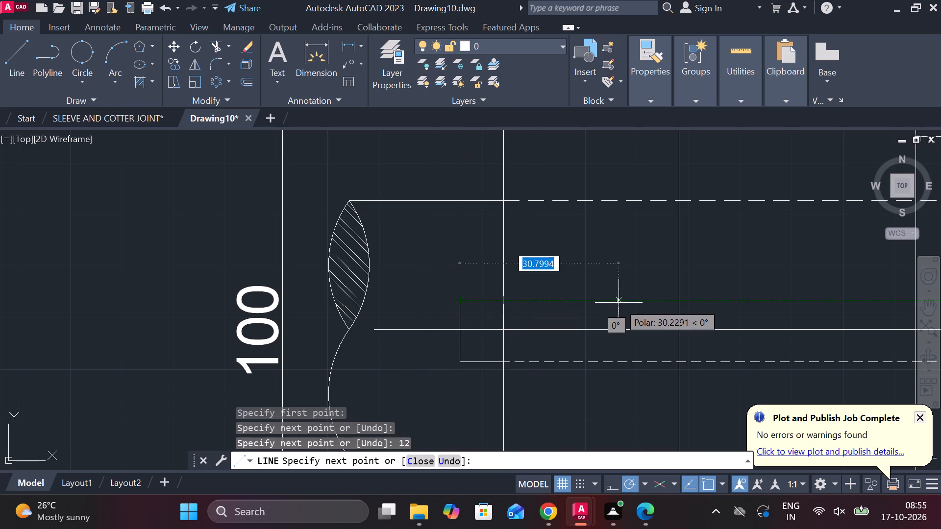
scroll(679, 302, "down", 1)
middle_click_drag(722, 301, 637, 304)
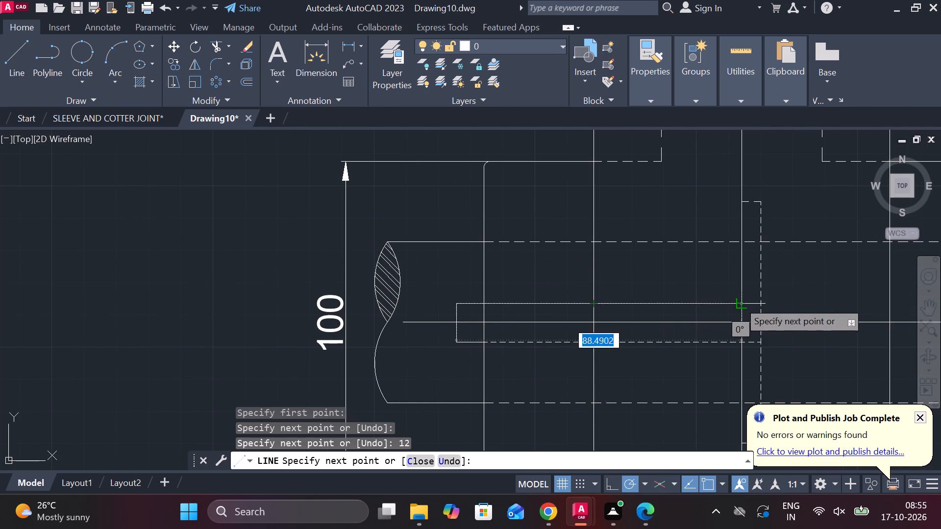
scroll(756, 307, "up", 1)
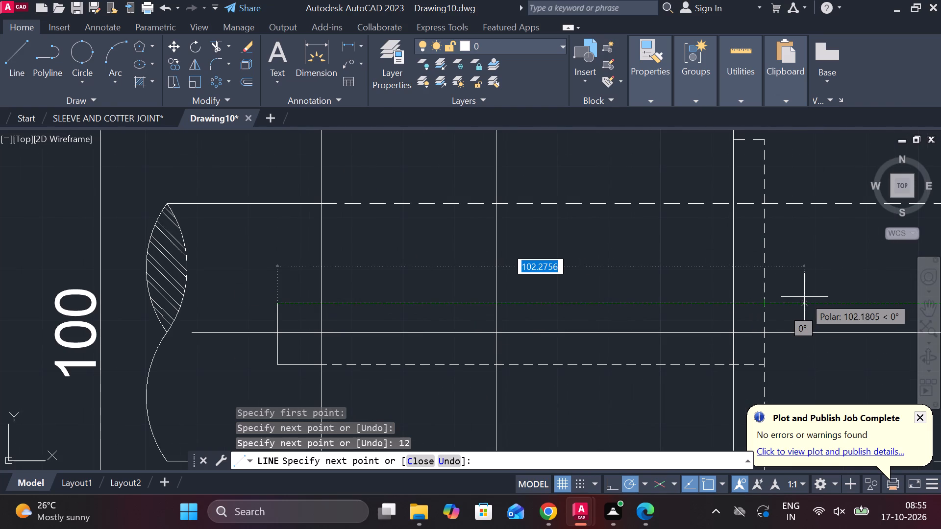
left_click(763, 300)
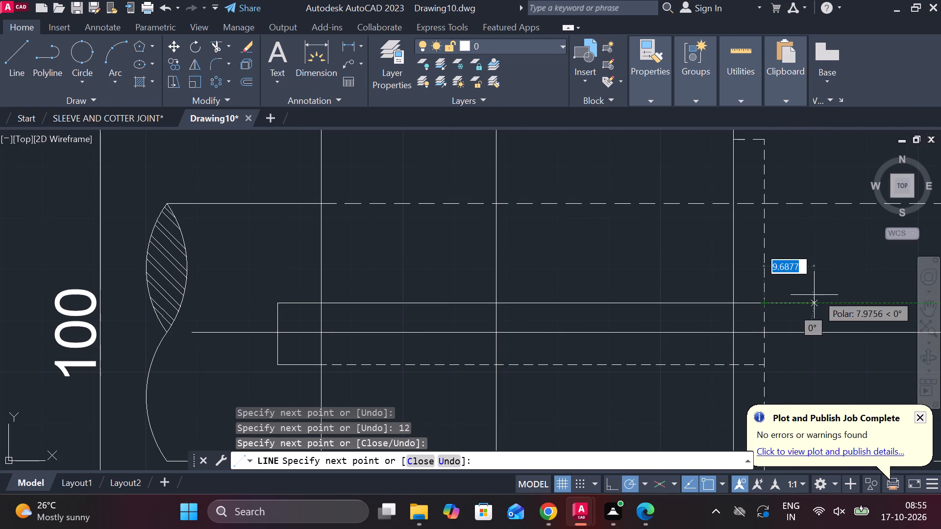
key("Escape")
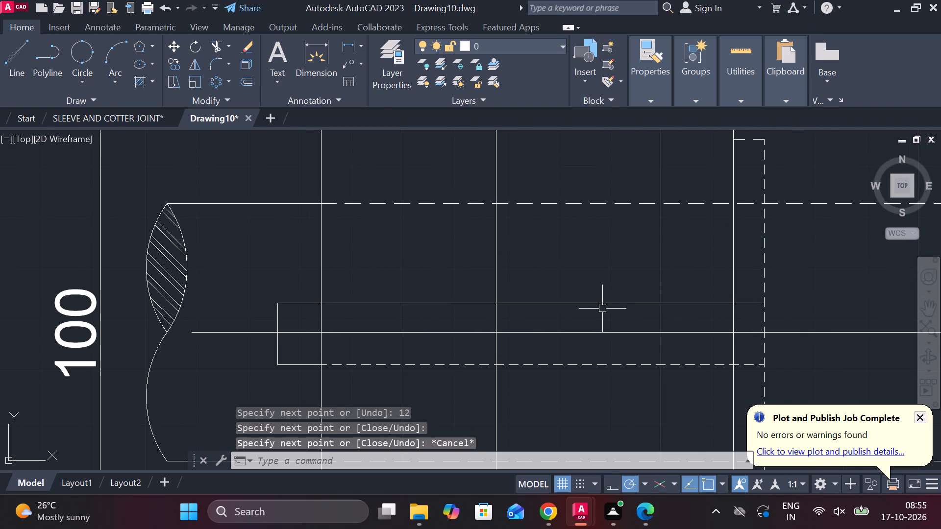
Trim the part of the key's upper line that projects beyond the left hub face.
left_click(599, 304)
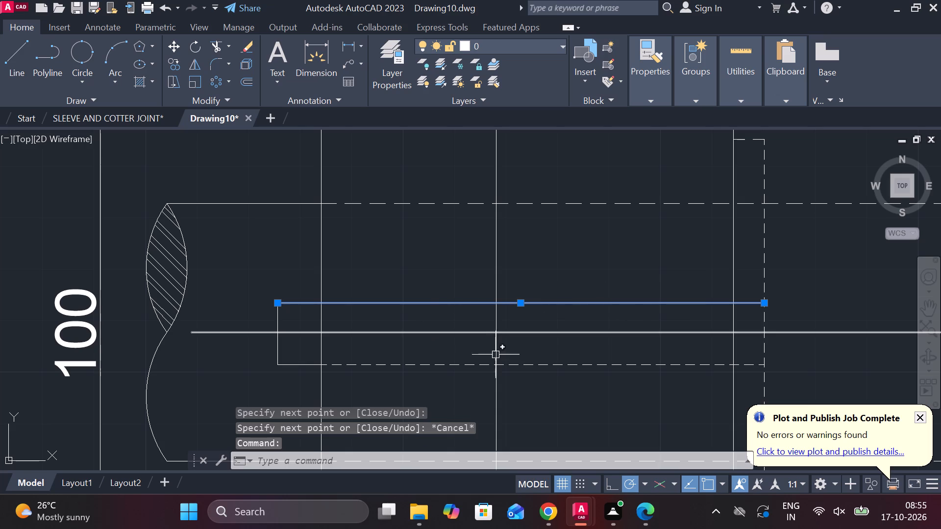
key("Escape")
type("TR")
key("space")
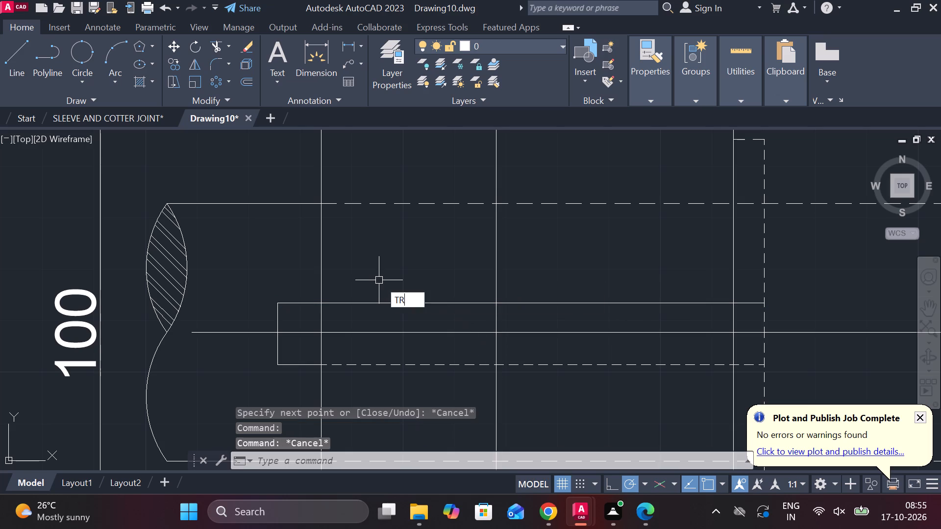
left_click(303, 300)
key("Escape")
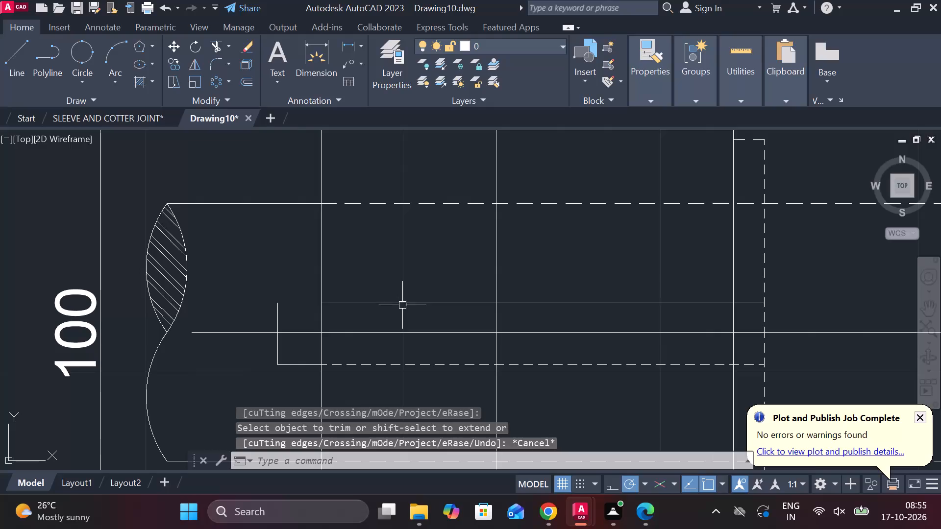
Set the linetype of the key's upper line inside the hub to DASHED.
left_click(402, 306)
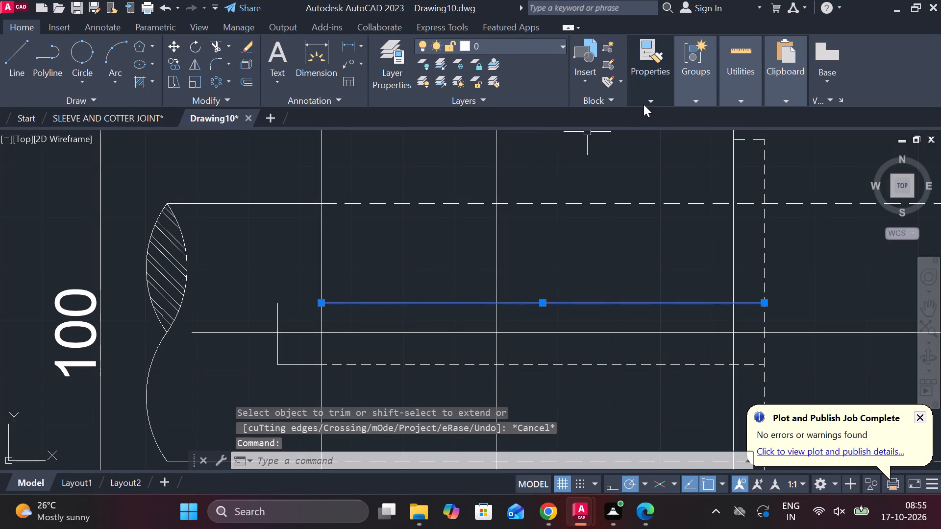
left_click(644, 104)
left_click(775, 154)
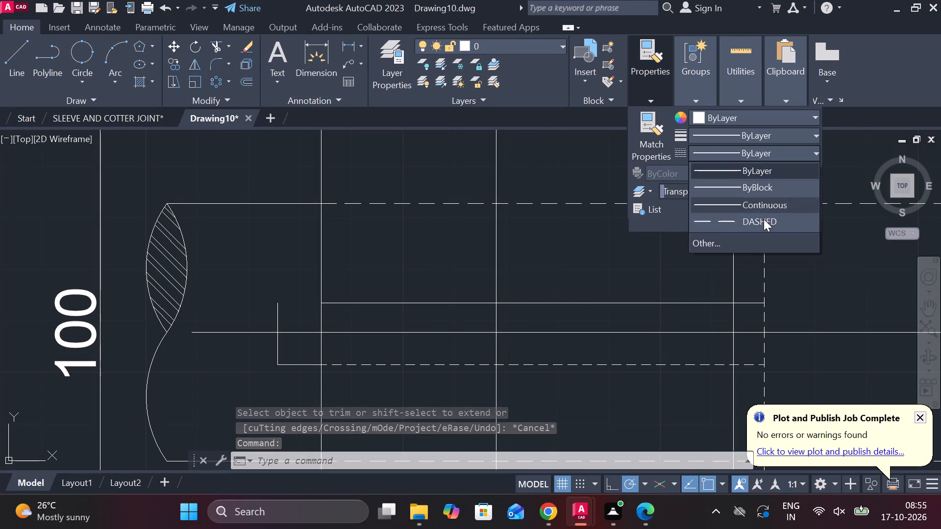
left_click(762, 220)
key("Escape")
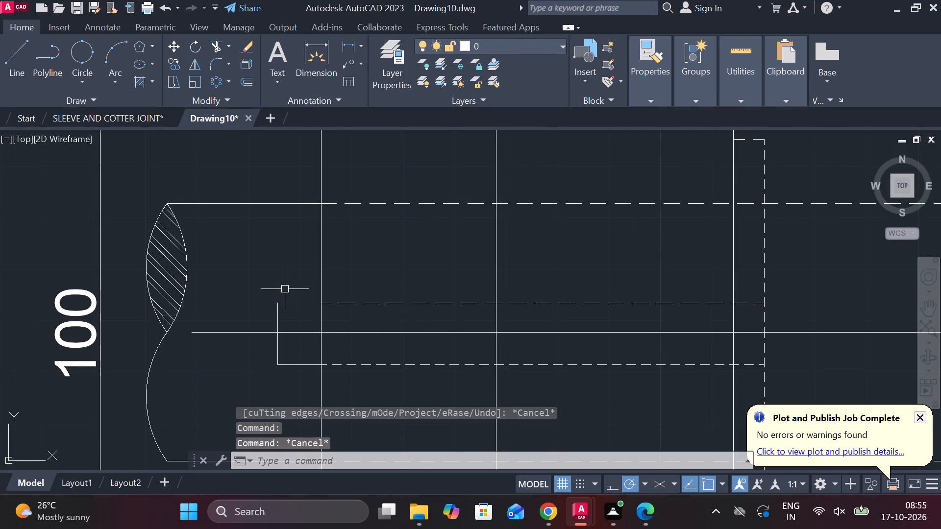
Draw a solid line about 8.5 units long along the key's upper edge, from its outer end to the hub face.
key("l")
key("Return")
left_click(282, 298)
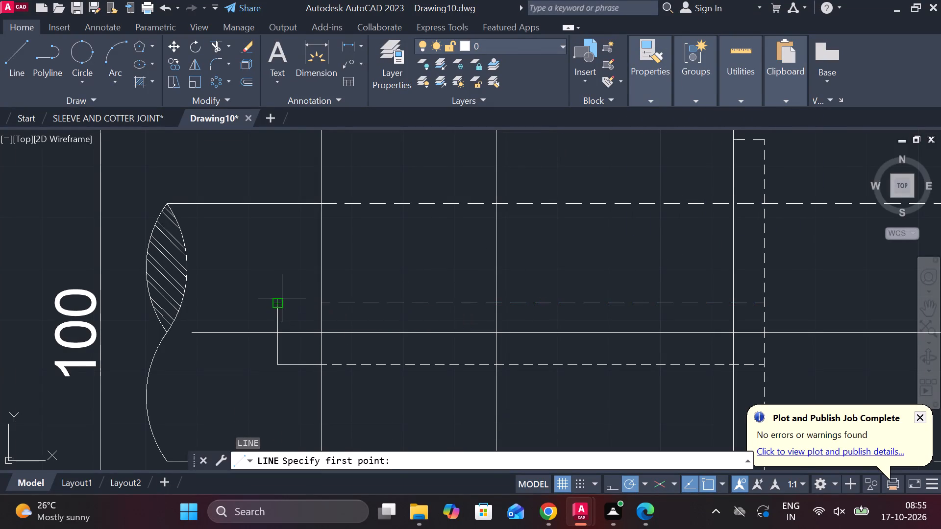
left_click(320, 305)
key("Escape")
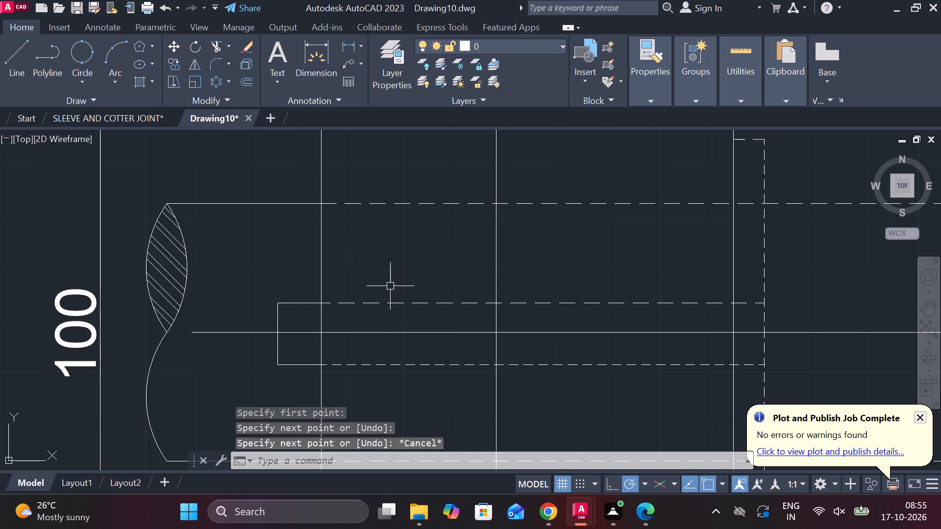
Draw a vertical line across the projecting key head, from its upper edge to its lower edge, between the outer end and the hub face.
scroll(390, 286, "down", 2)
middle_click_drag(411, 291, 448, 300)
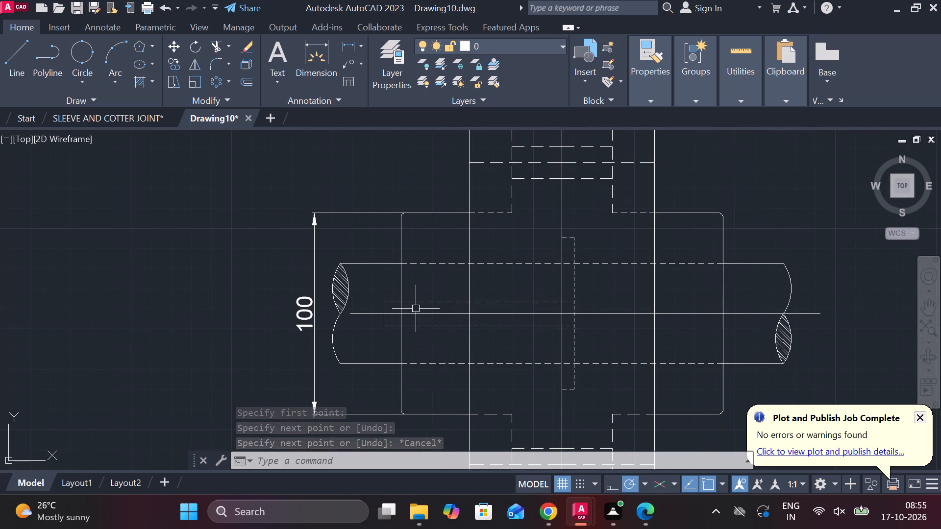
scroll(416, 309, "up", 1)
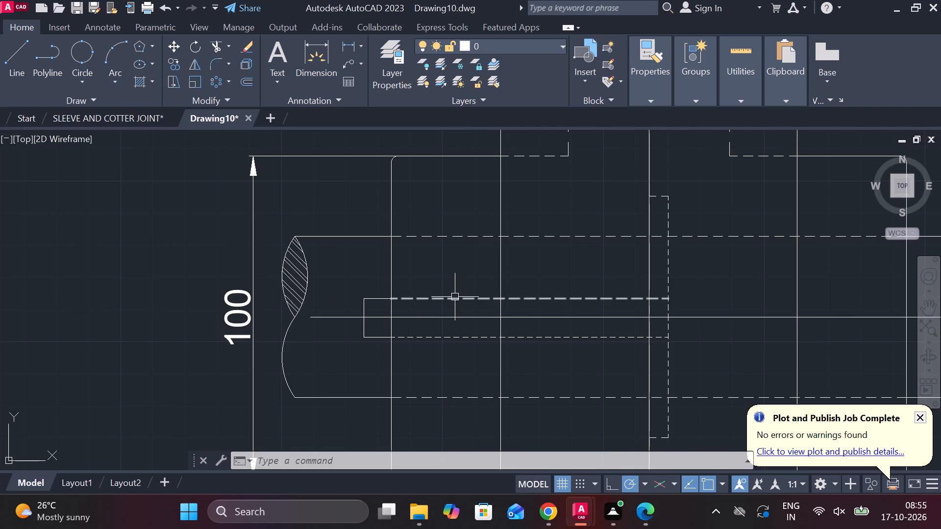
key("l")
key("Return")
scroll(389, 290, "up", 2)
left_click(372, 309)
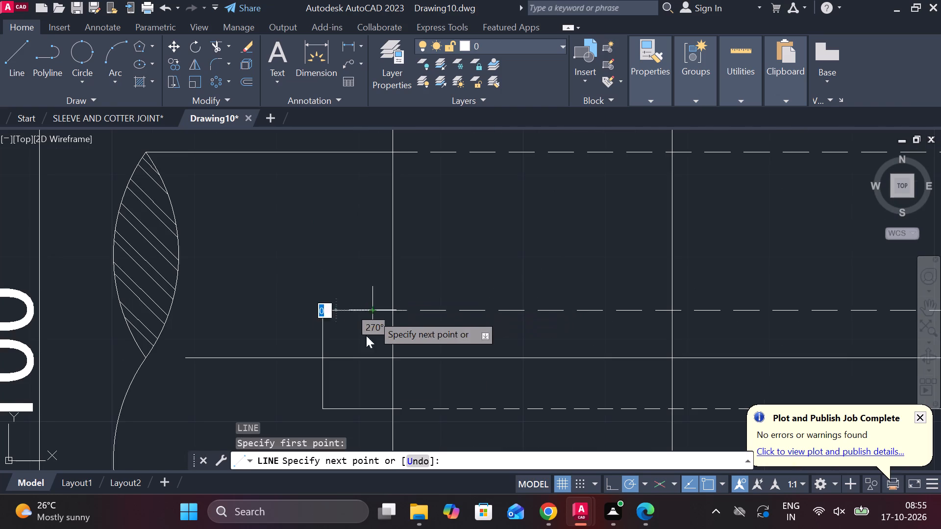
left_click(373, 414)
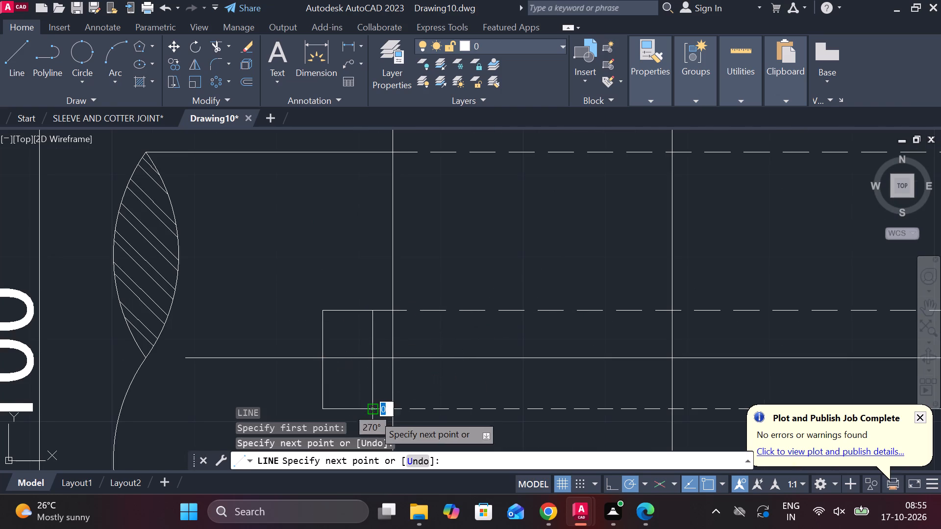
key("Escape")
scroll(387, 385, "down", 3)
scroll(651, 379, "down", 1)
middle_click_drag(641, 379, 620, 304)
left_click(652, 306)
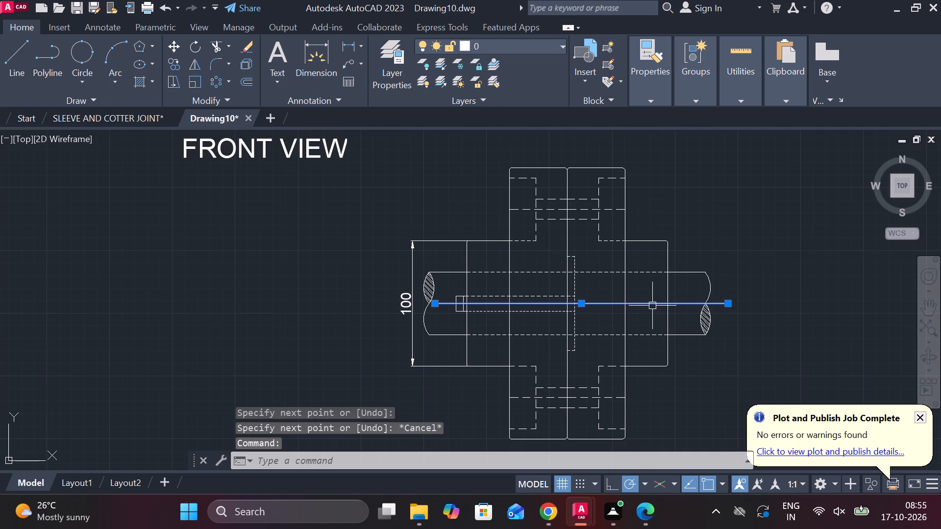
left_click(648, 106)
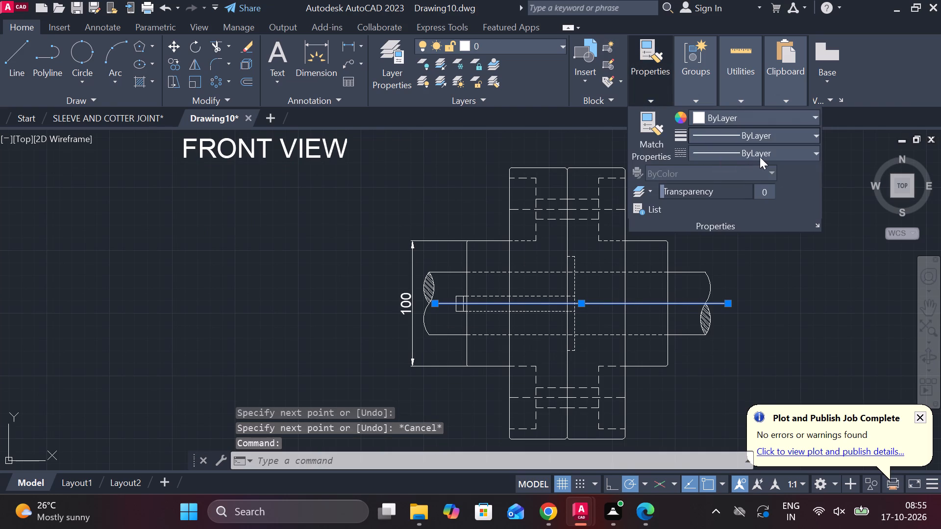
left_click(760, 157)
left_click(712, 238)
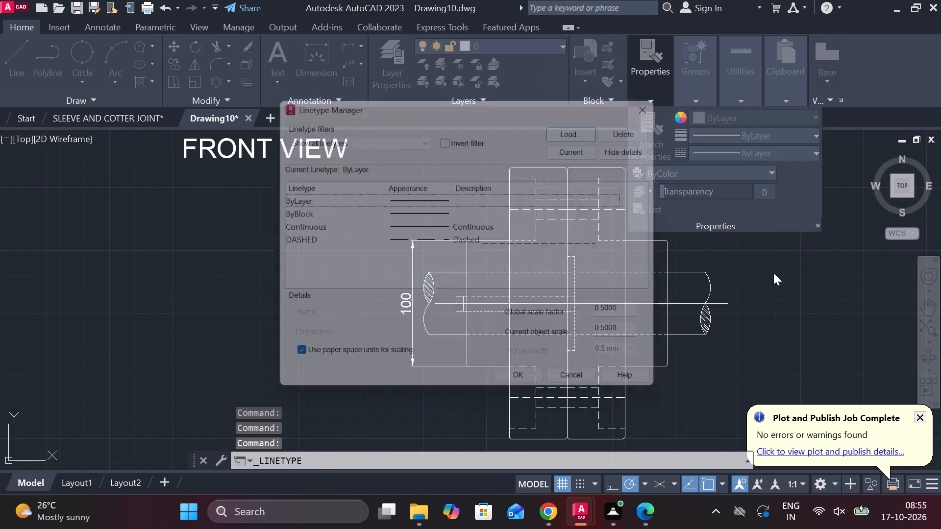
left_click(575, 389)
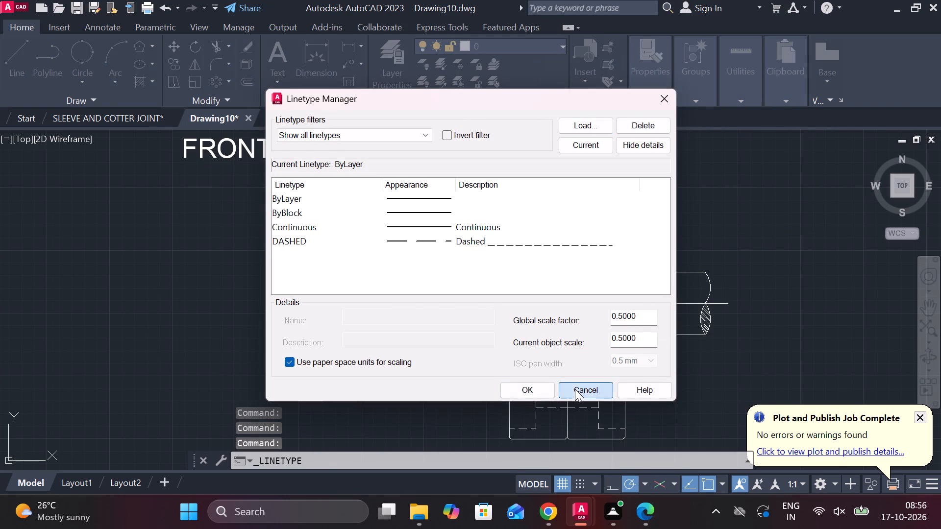
Set the linetype of the coupling's horizontal shaft centreline to DASHED.
left_click(657, 307)
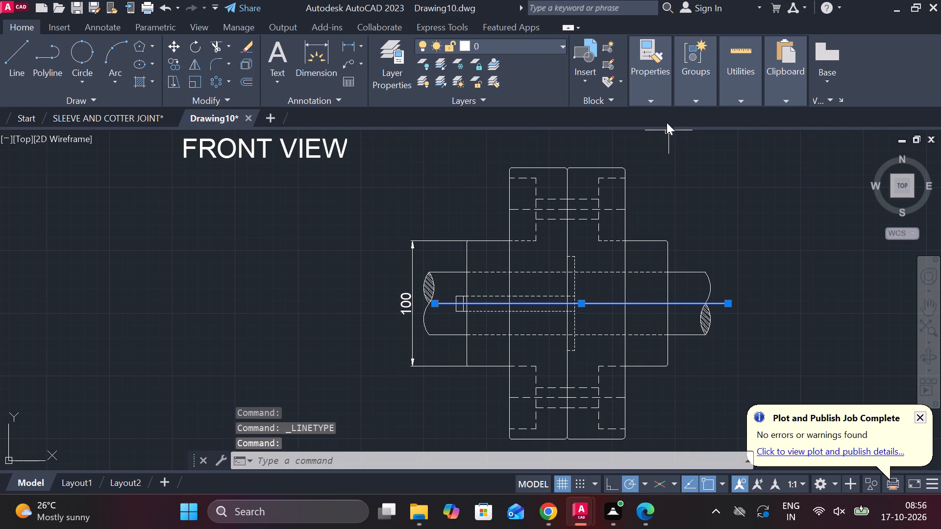
left_click(652, 110)
left_click(647, 105)
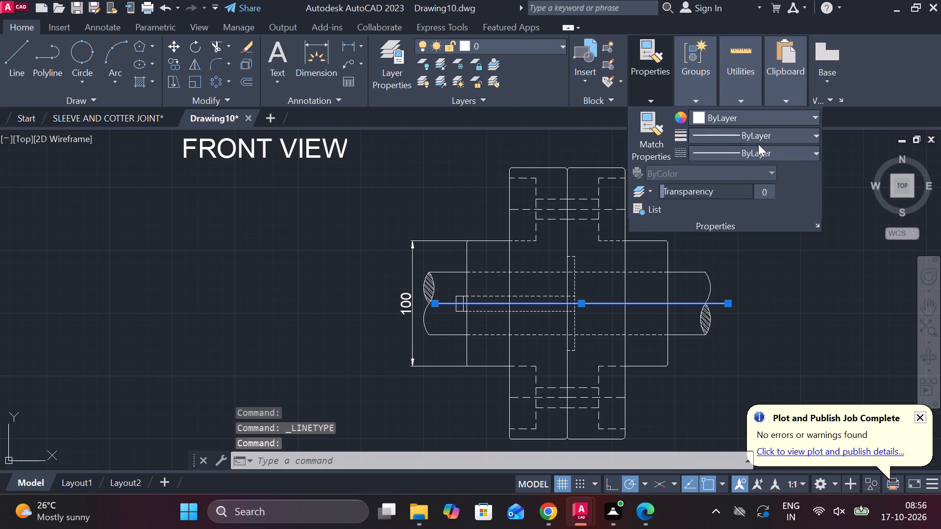
left_click(809, 153)
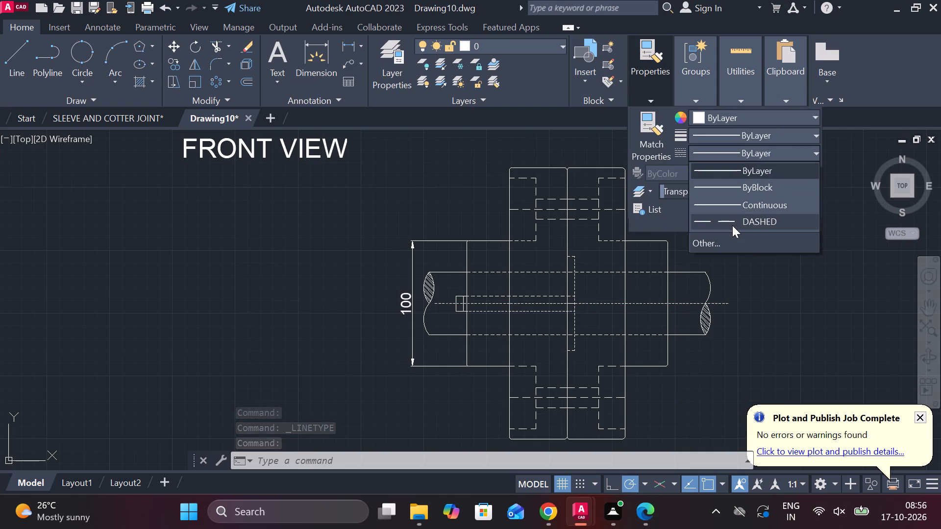
left_click(732, 225)
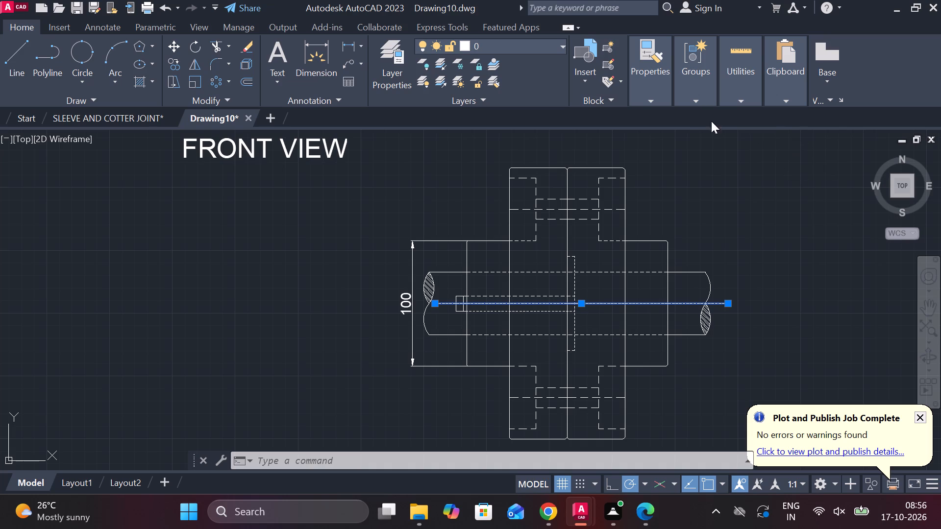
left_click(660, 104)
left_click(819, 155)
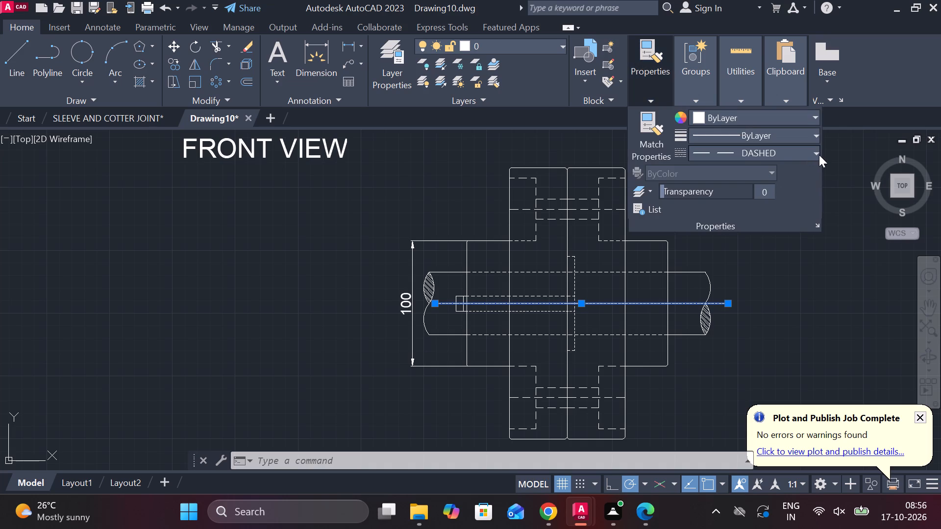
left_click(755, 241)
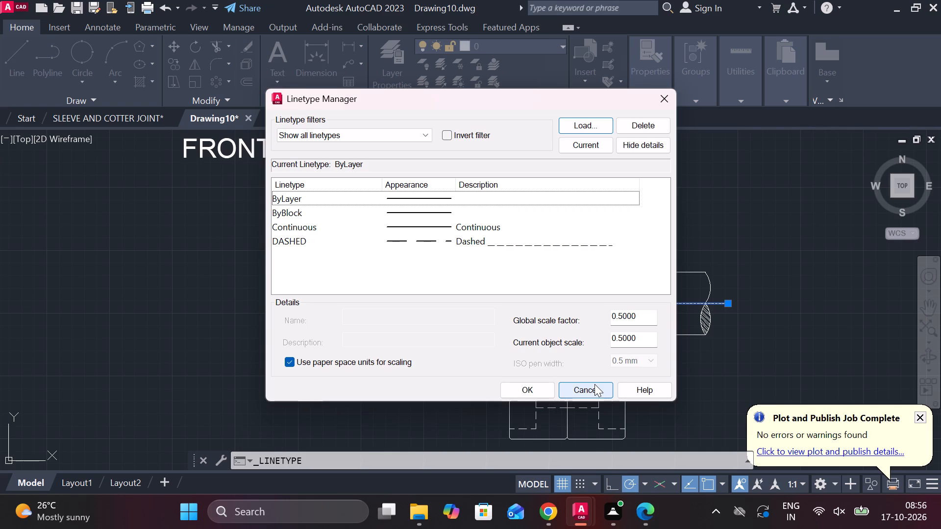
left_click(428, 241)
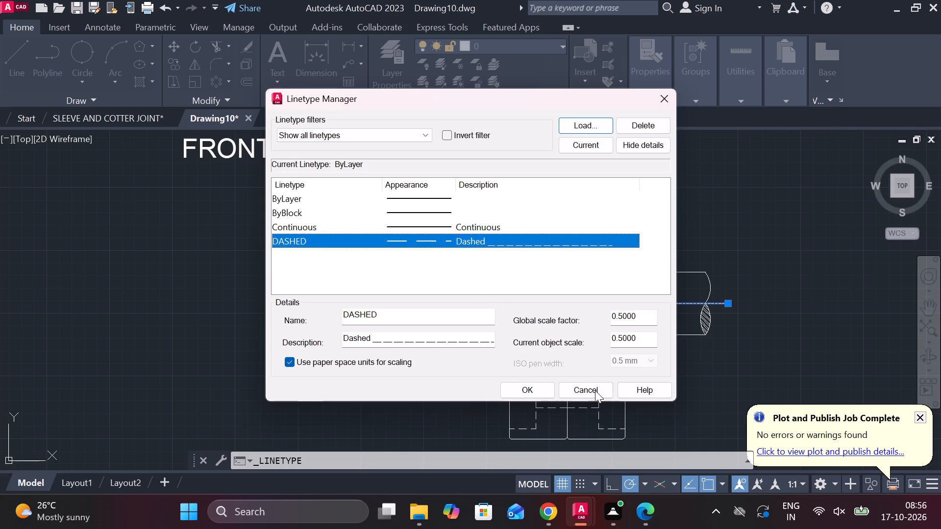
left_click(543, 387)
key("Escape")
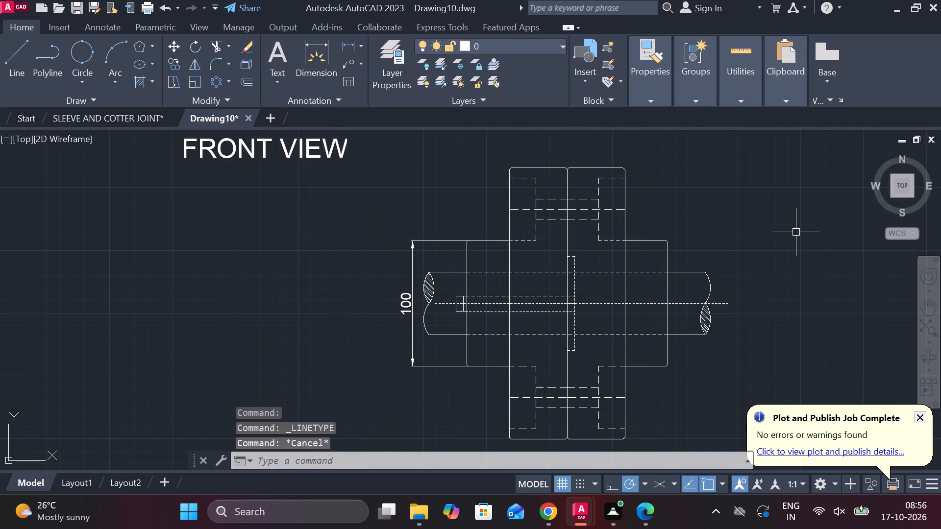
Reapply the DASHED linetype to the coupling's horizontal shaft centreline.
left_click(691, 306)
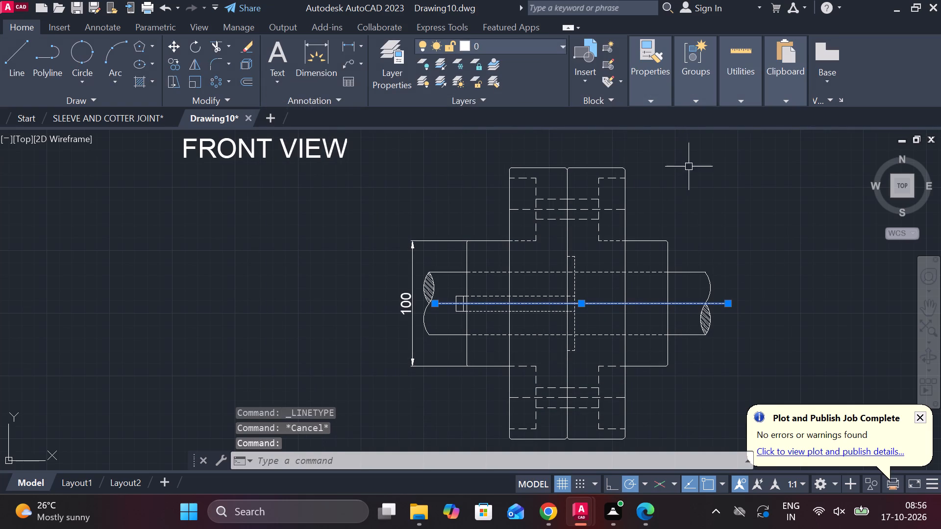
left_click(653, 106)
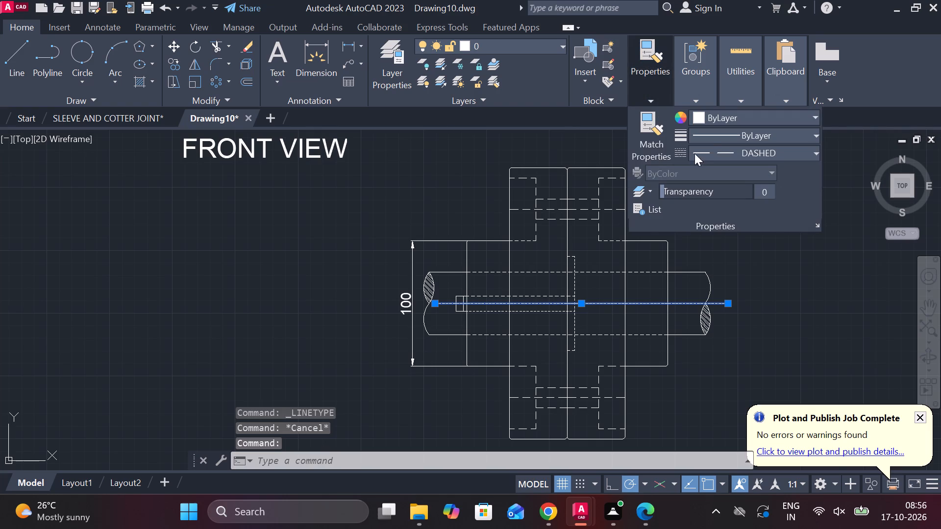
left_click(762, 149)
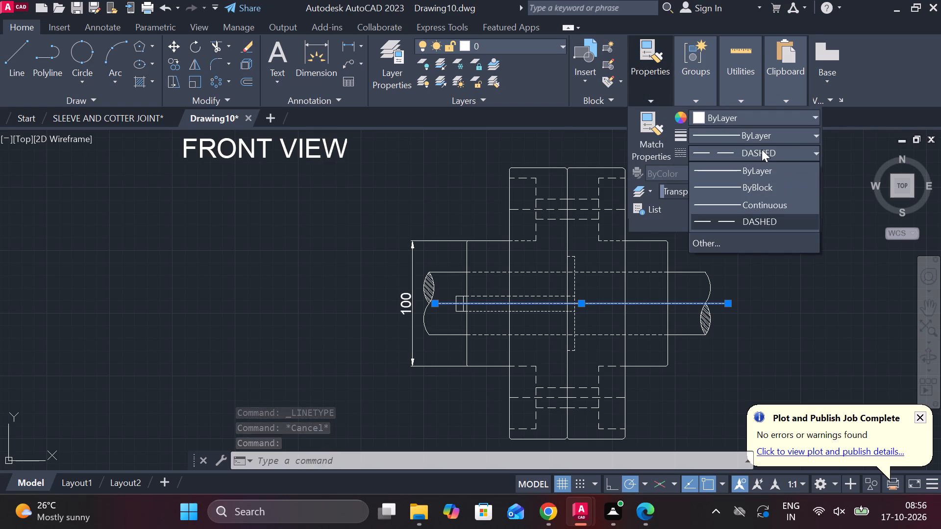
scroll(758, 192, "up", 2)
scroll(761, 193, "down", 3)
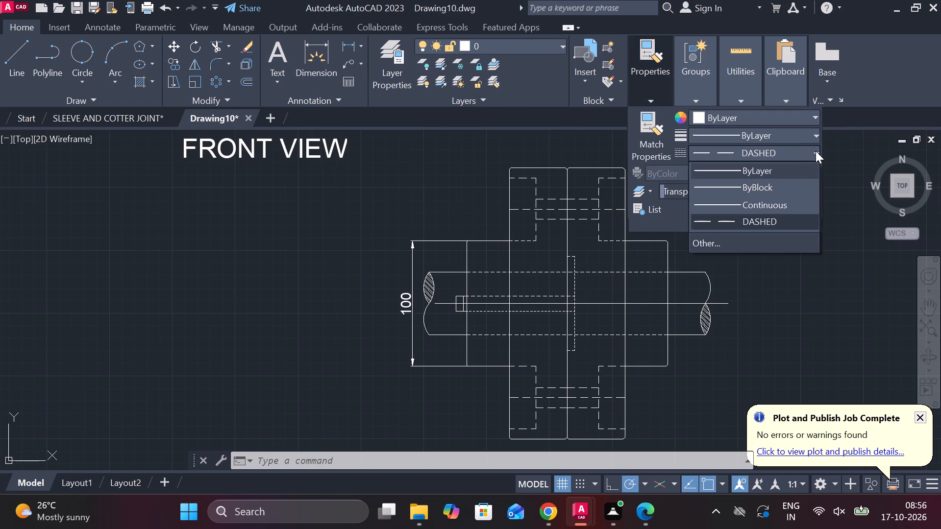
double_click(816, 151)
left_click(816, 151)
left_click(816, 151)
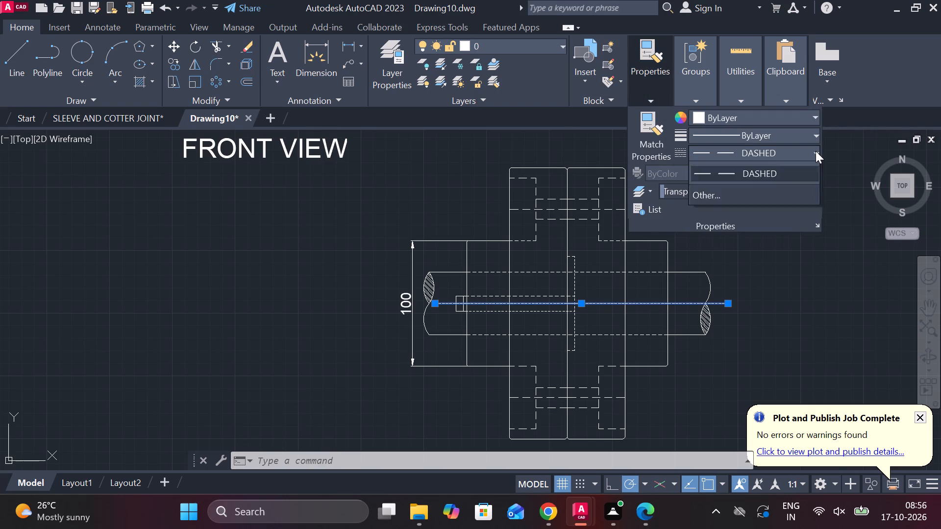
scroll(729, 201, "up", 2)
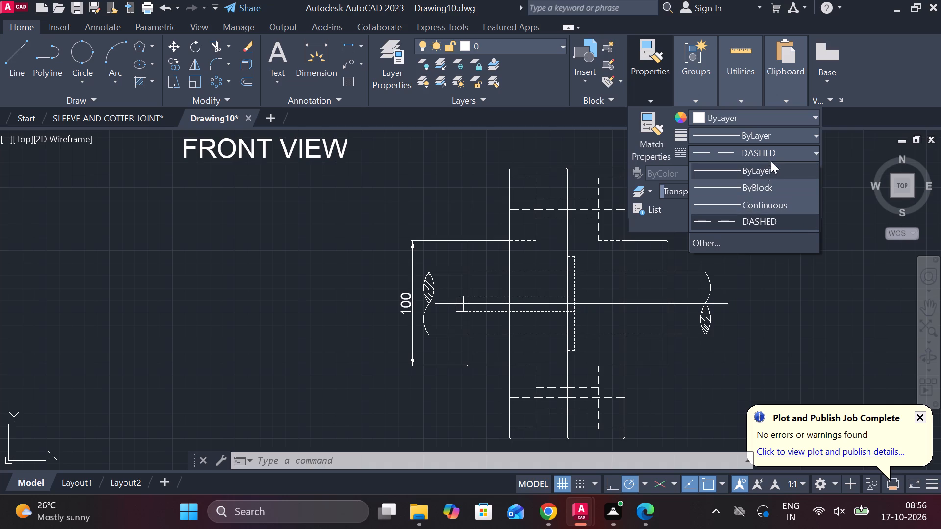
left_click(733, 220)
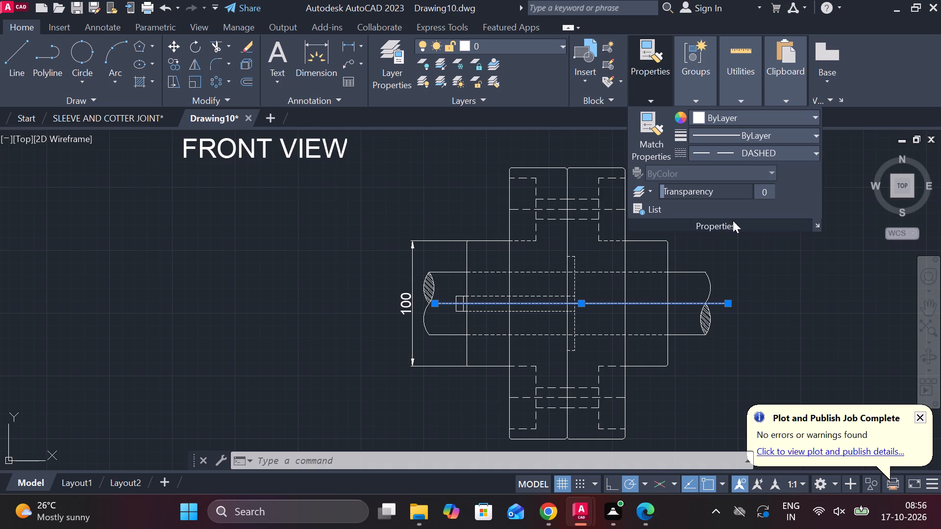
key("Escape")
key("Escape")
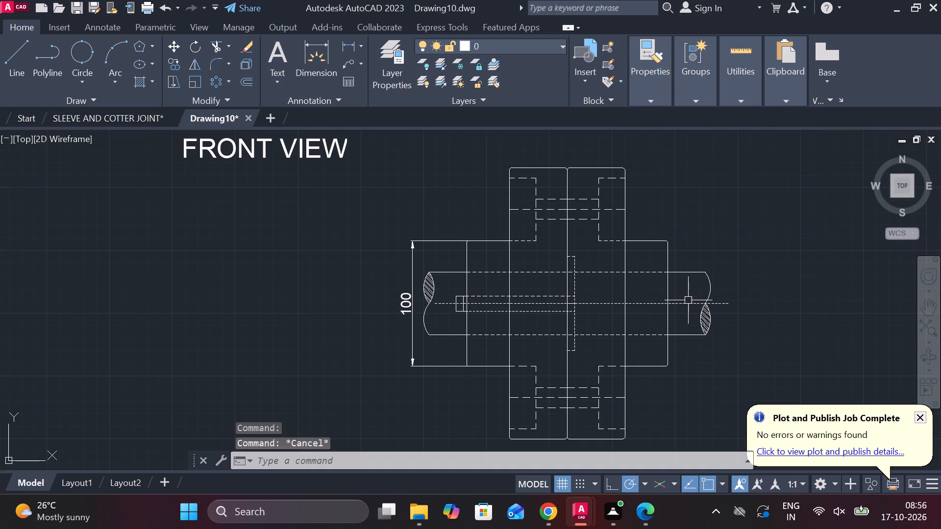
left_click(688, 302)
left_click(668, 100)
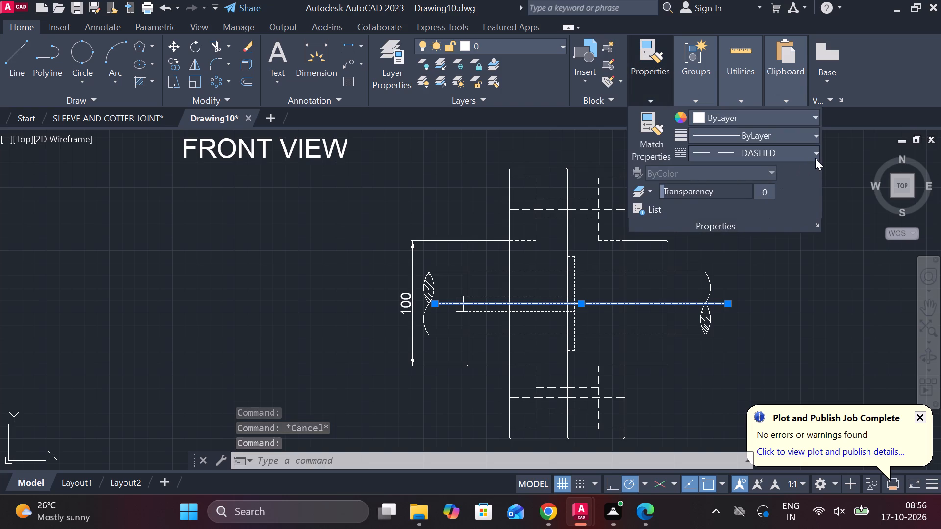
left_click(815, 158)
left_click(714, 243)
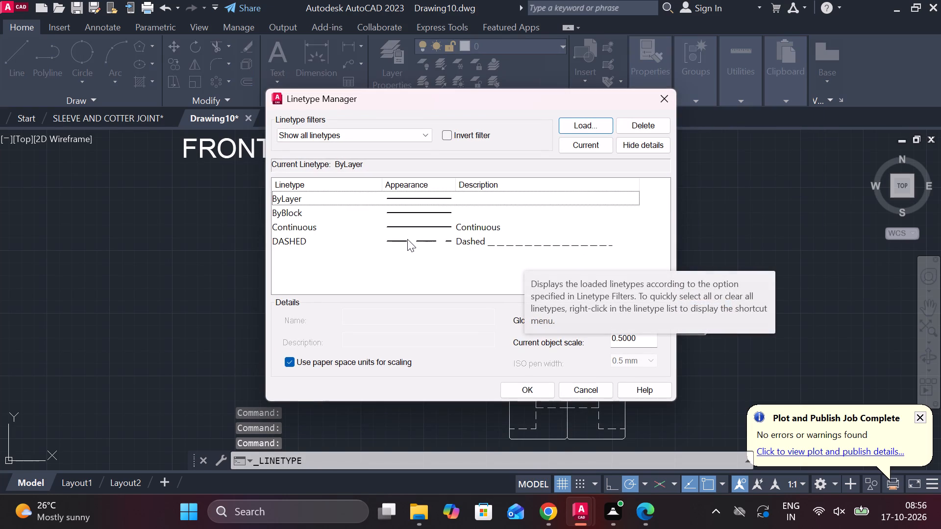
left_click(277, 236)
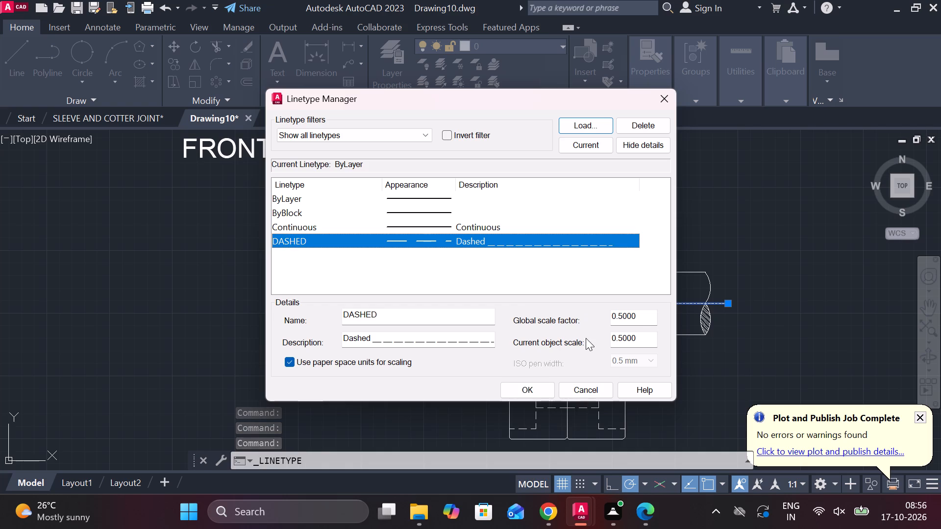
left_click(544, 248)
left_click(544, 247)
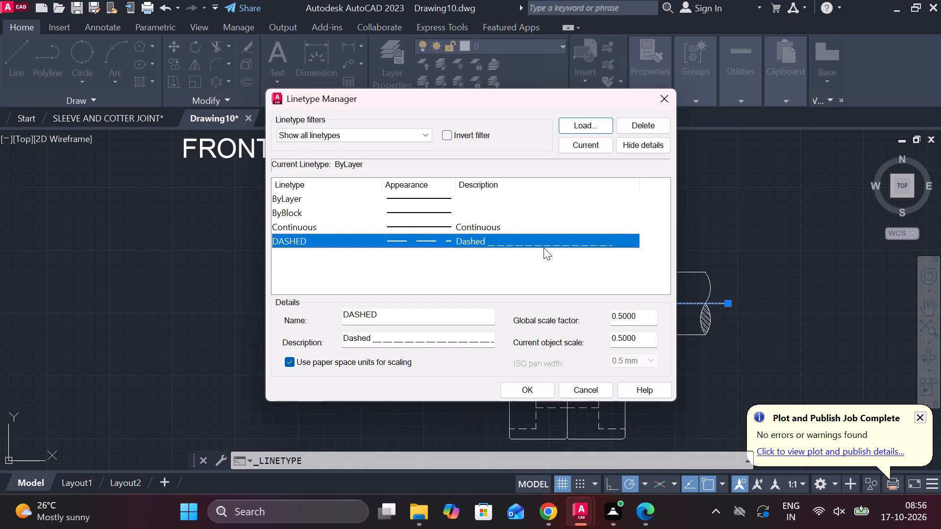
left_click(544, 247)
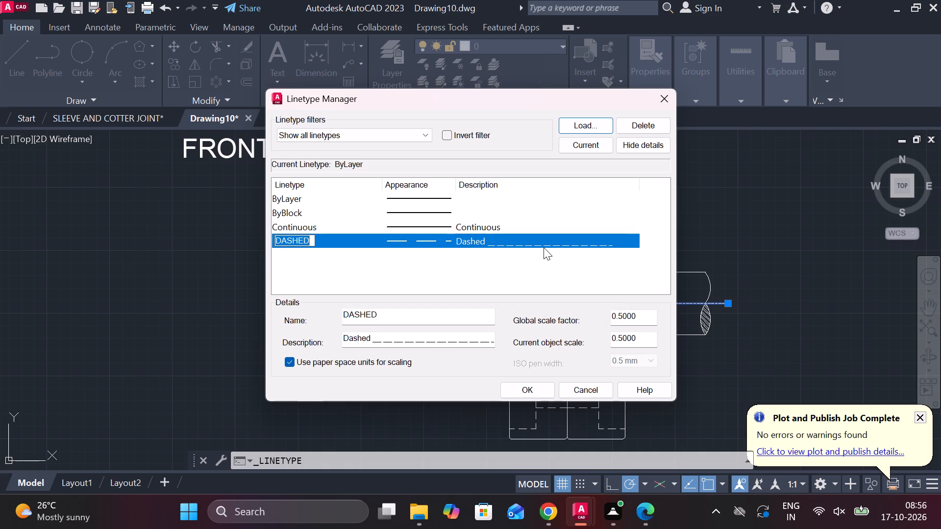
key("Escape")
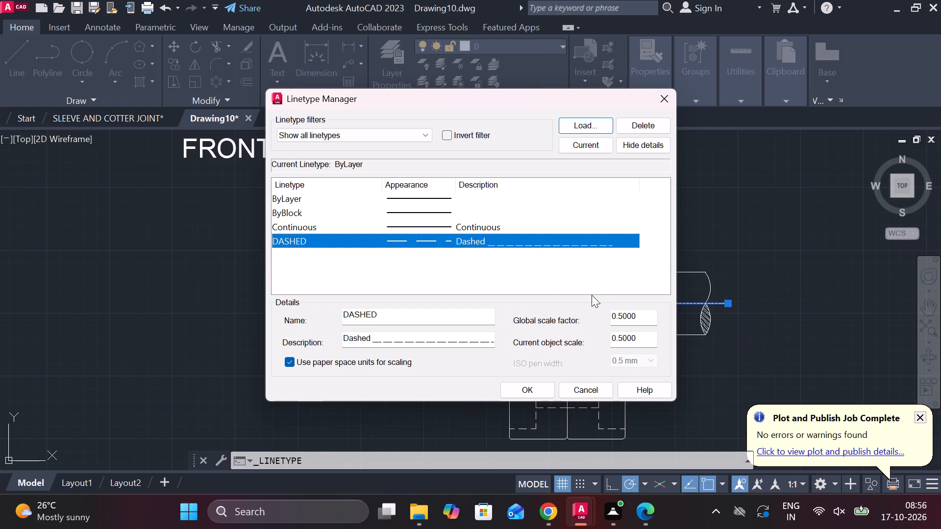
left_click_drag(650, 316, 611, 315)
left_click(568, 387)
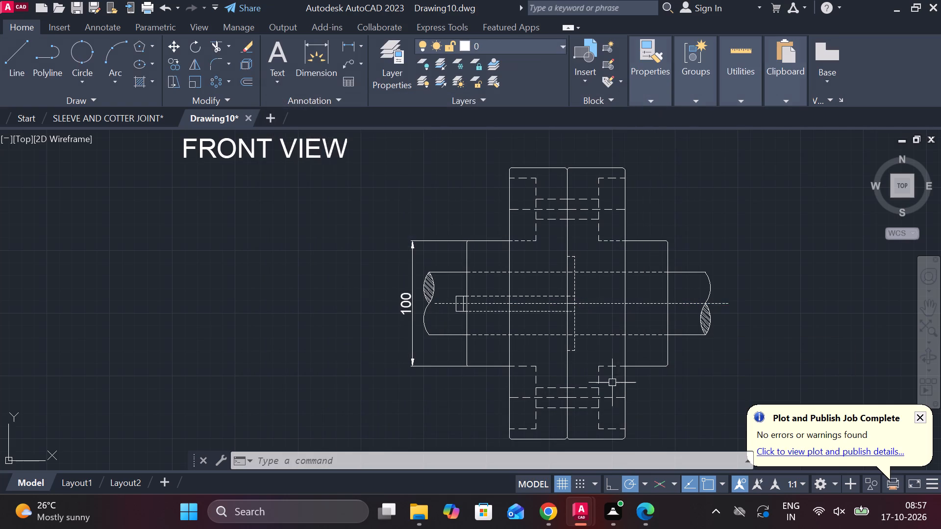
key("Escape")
Copy the dimensioned bolt and nut detail, without its caption, to the empty space beside the unhatched coupling view.
scroll(765, 284, "down", 1)
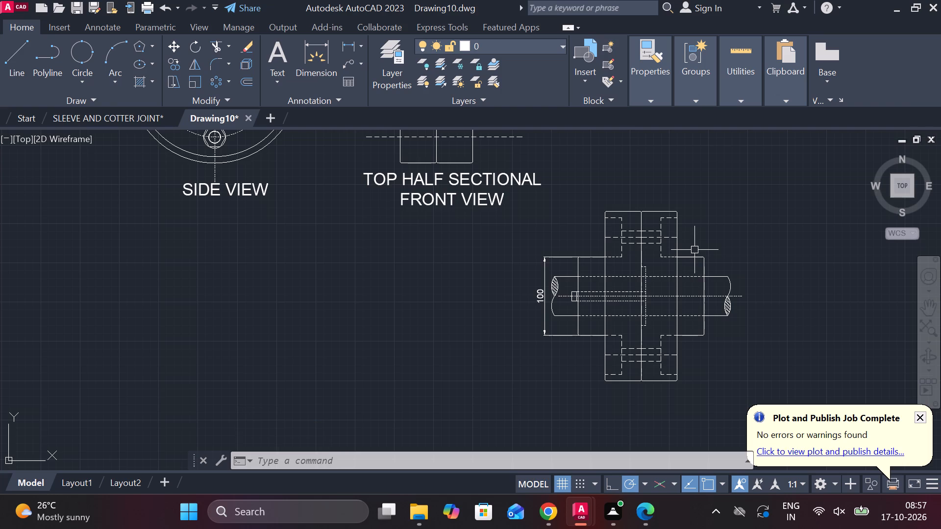
scroll(733, 343, "up", 1)
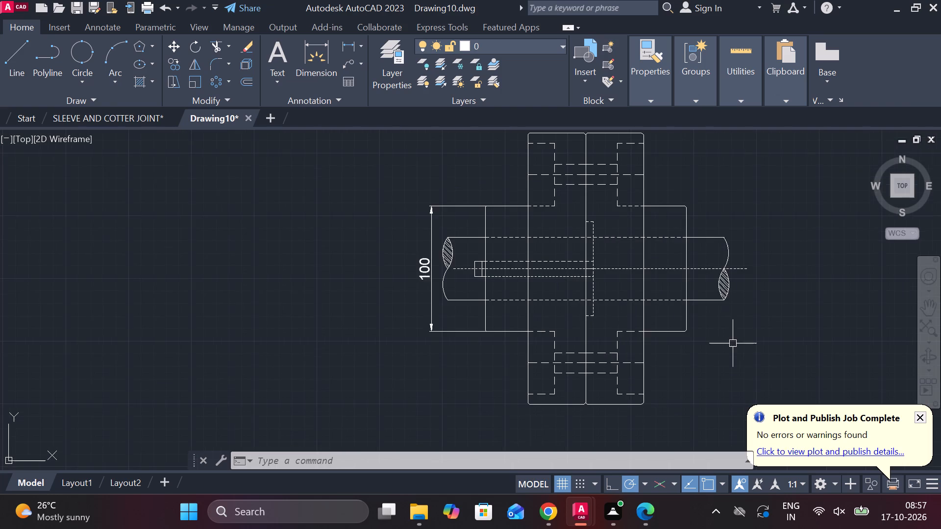
middle_click_drag(732, 343, 670, 267)
scroll(636, 233, "down", 3)
middle_click_drag(765, 282, 708, 362)
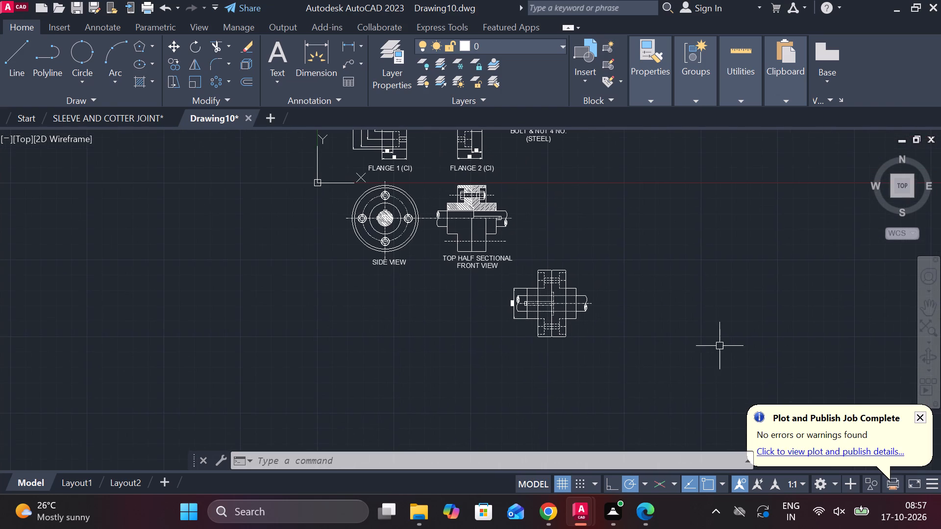
middle_click_drag(706, 256, 657, 349)
scroll(538, 231, "up", 1)
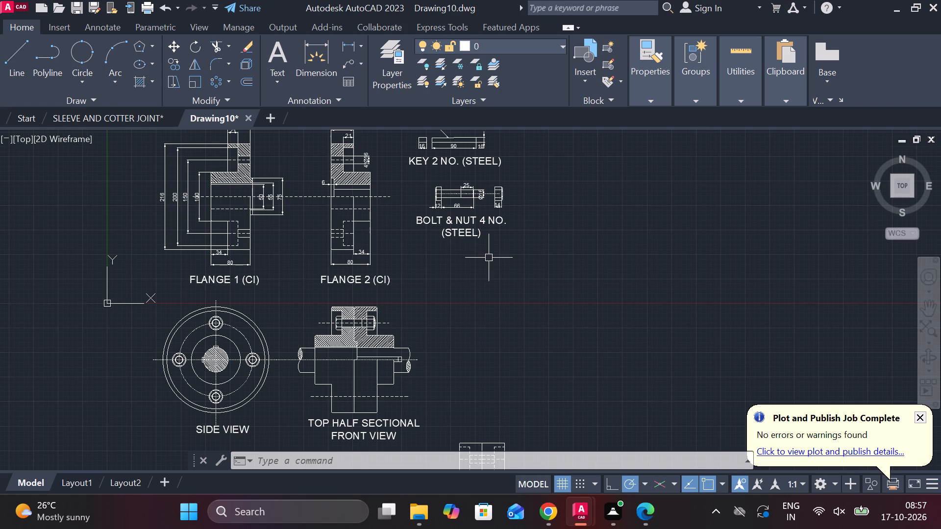
scroll(489, 257, "up", 1)
middle_click_drag(515, 286, 612, 377)
scroll(613, 354, "up", 2)
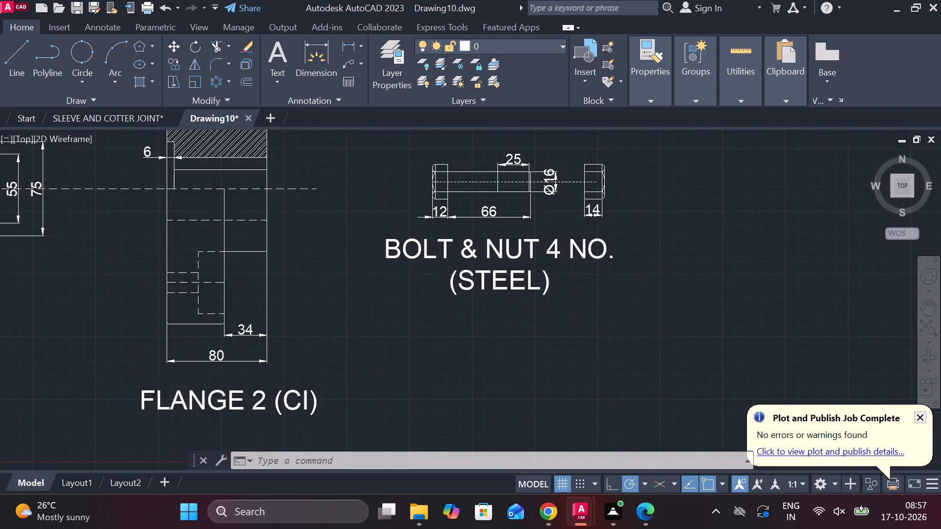
middle_click_drag(617, 374, 639, 509)
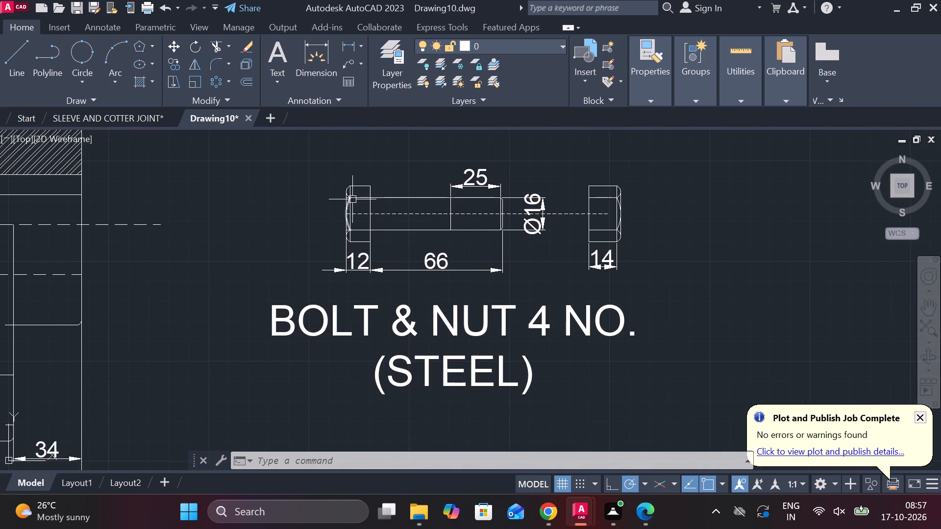
left_click(309, 168)
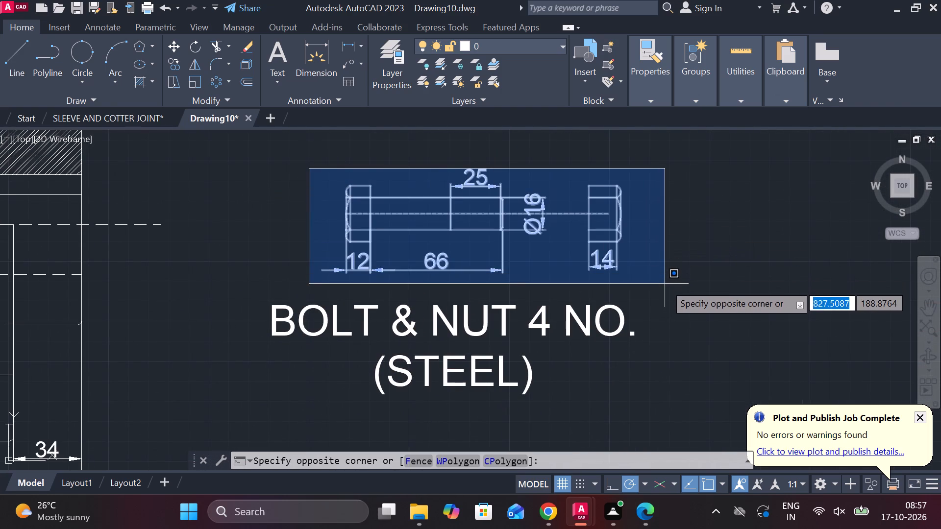
left_click(665, 284)
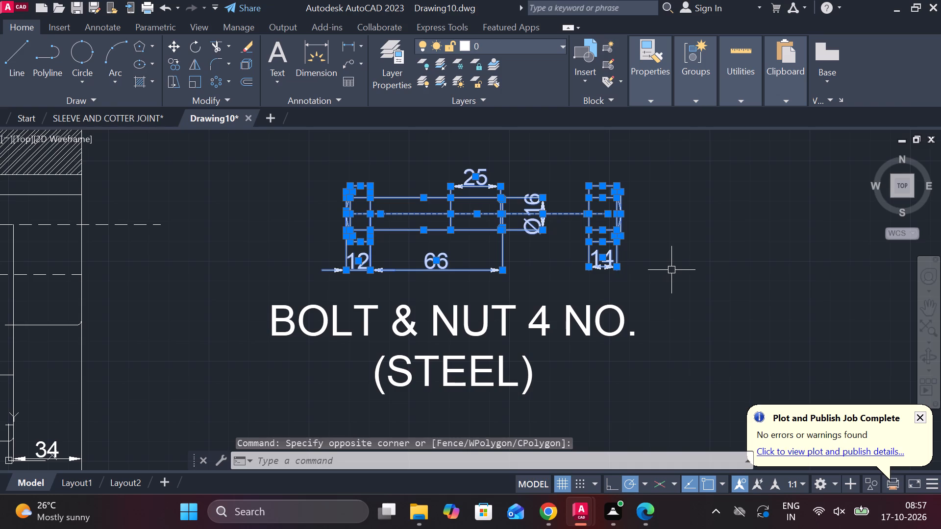
type("CO")
key("Return")
left_click_drag(671, 270, 676, 277)
scroll(717, 303, "down", 3)
middle_click_drag(713, 316, 590, 114)
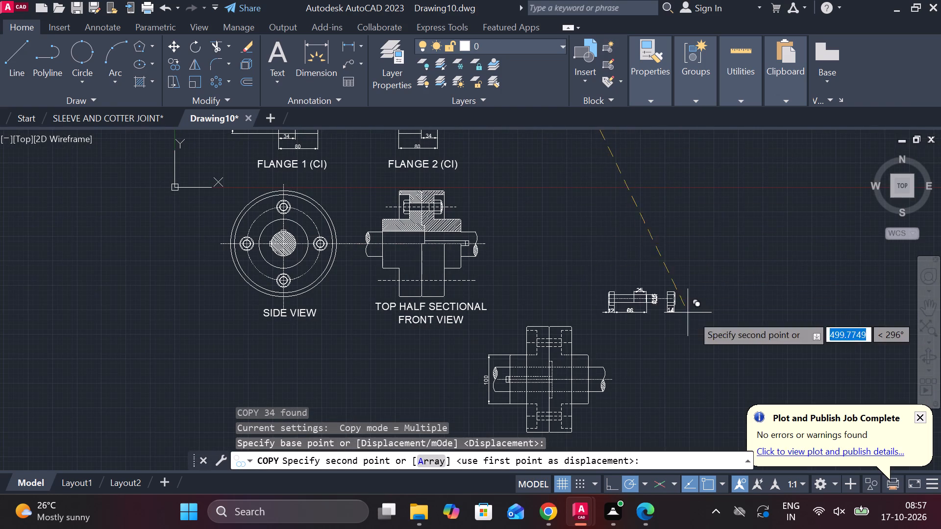
middle_click_drag(693, 315, 629, 251)
scroll(674, 281, "up", 2)
left_click(641, 286)
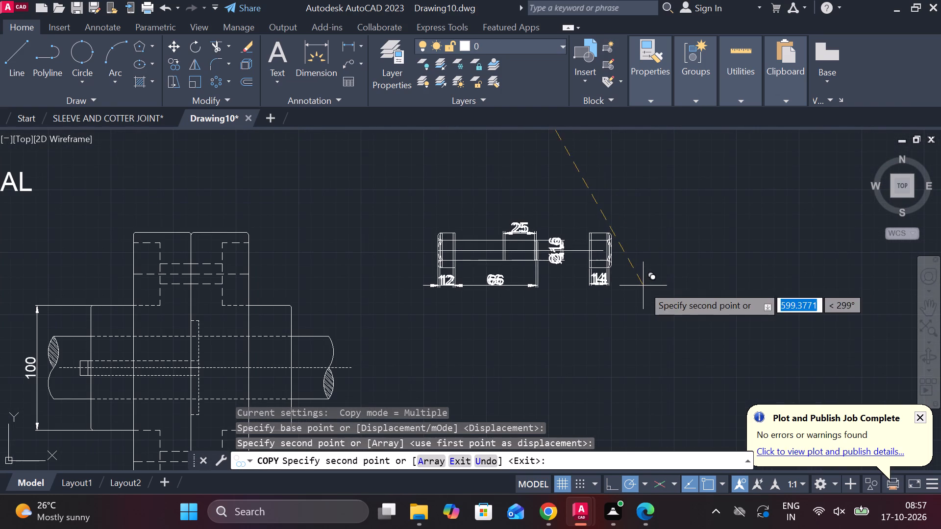
key("Escape")
Erase the 25, 66, 12, Ø16 and 14 dimensions from the copied bolt and nut.
left_click(524, 226)
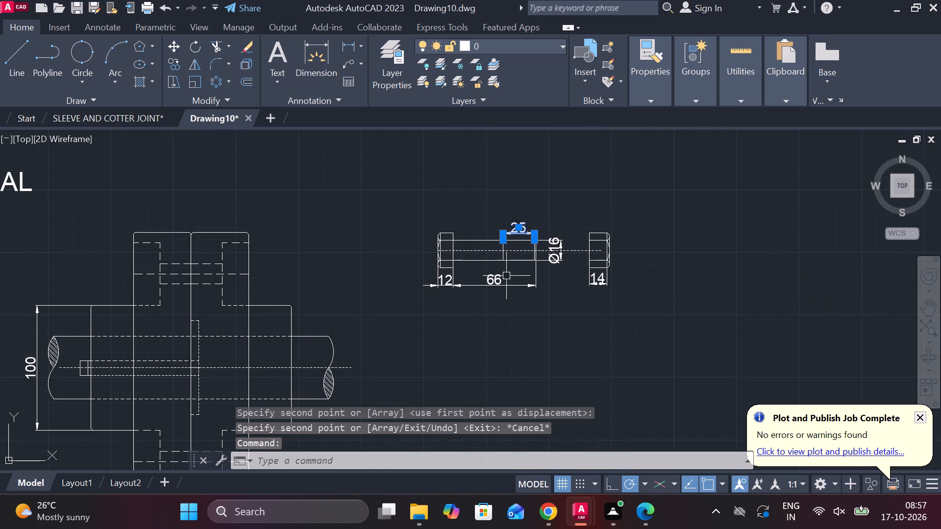
left_click(506, 277)
left_click(502, 282)
left_click(496, 283)
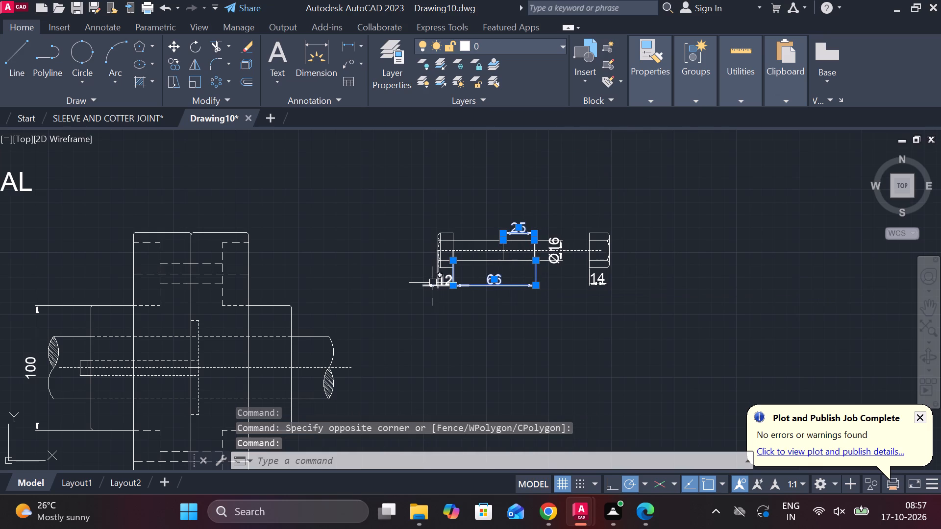
left_click(440, 283)
scroll(549, 247, "up", 2)
left_click(558, 243)
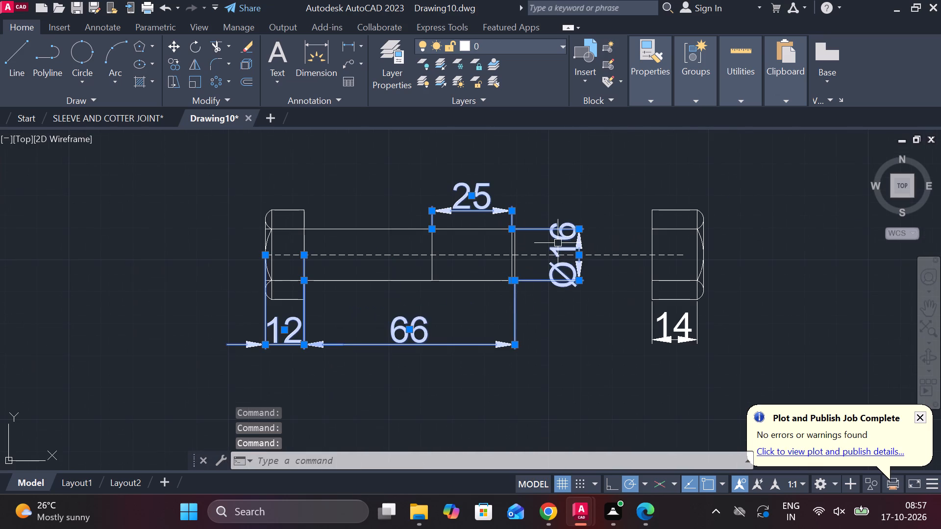
left_click(676, 327)
type("E")
key("space")
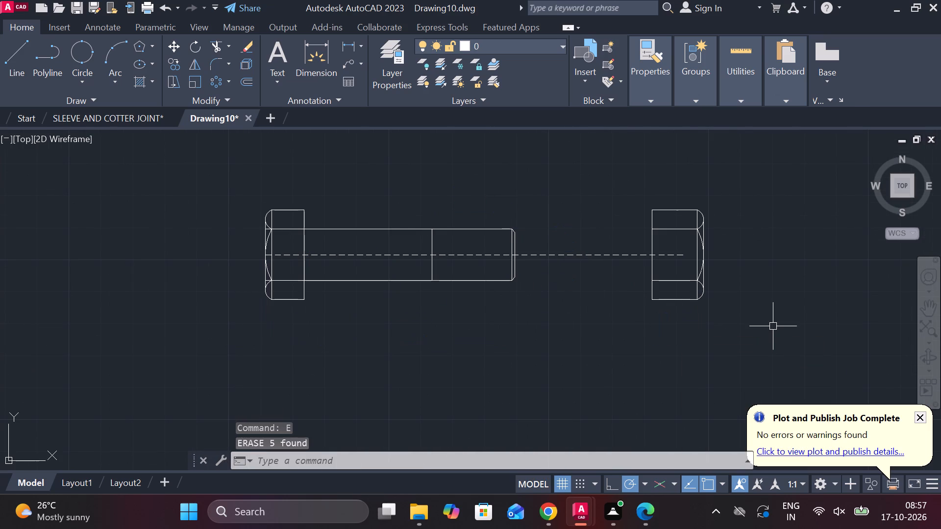
Set the linetype of all lines of the copied bolt and nut to DASHED.
left_click(240, 193)
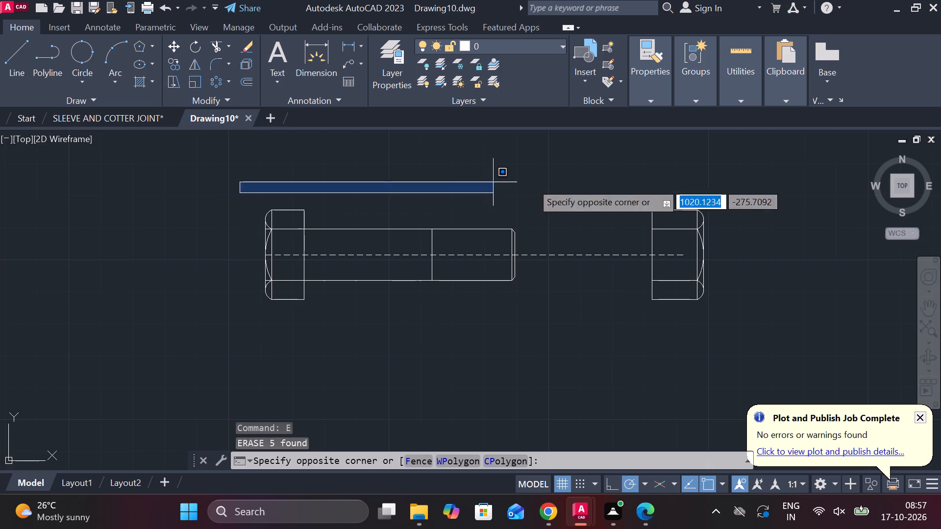
left_click(756, 360)
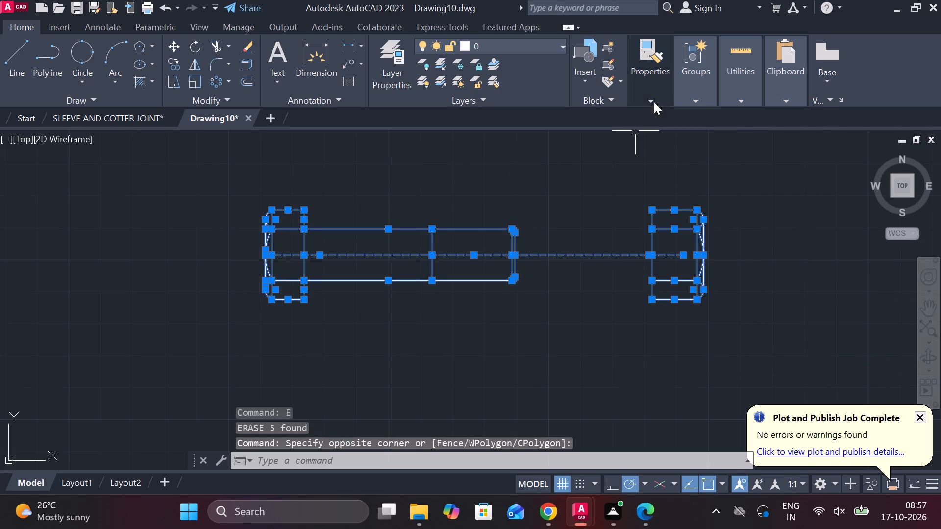
left_click(654, 102)
left_click(810, 153)
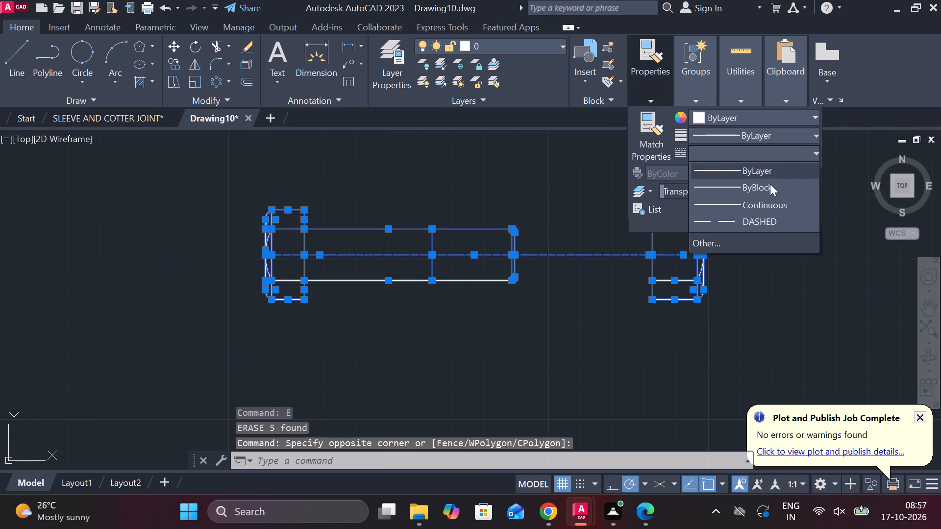
left_click(721, 221)
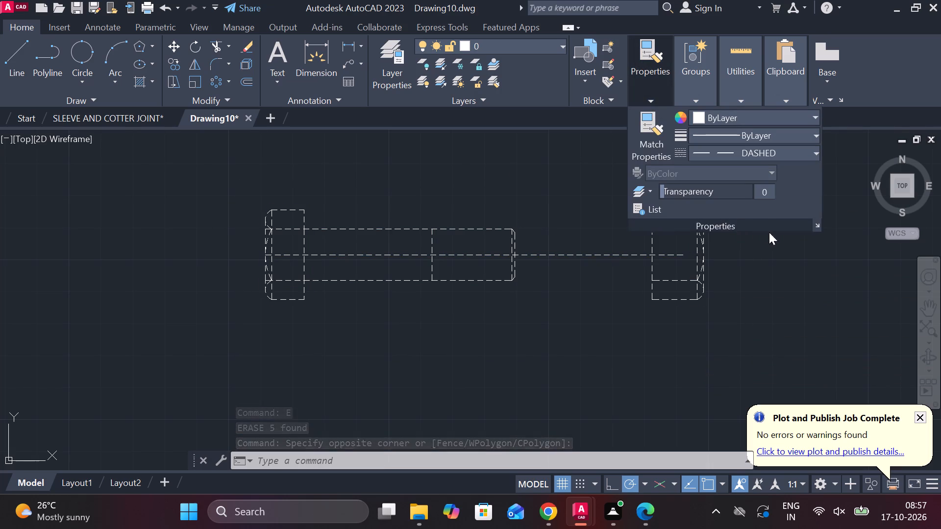
key("Escape")
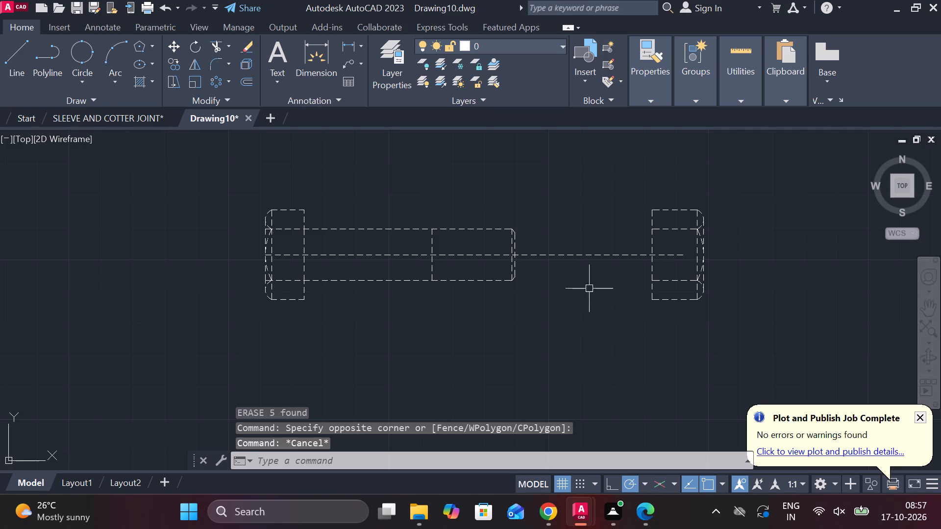
Move the dashed bolt off its centreline into the empty space between the unhatched coupling view and the dashed nut.
left_click_drag(215, 180, 233, 196)
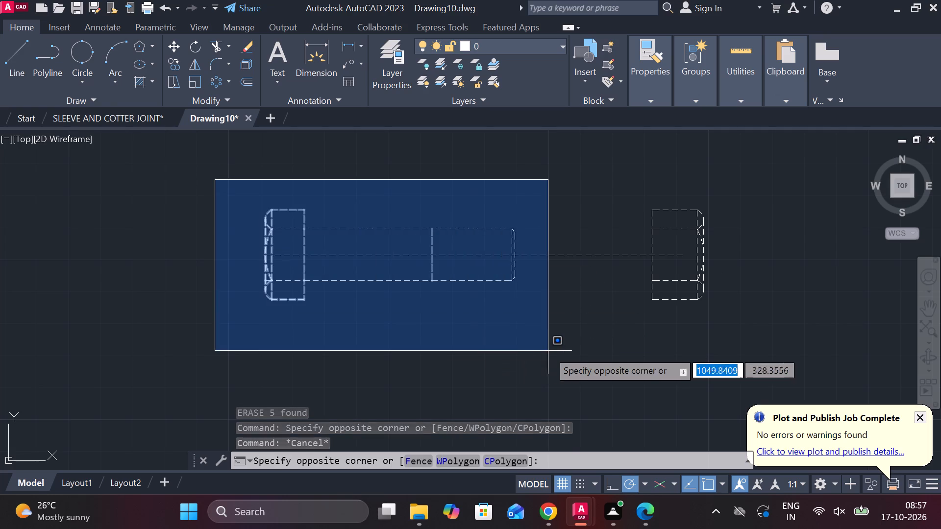
left_click(534, 345)
key("m")
key("Return")
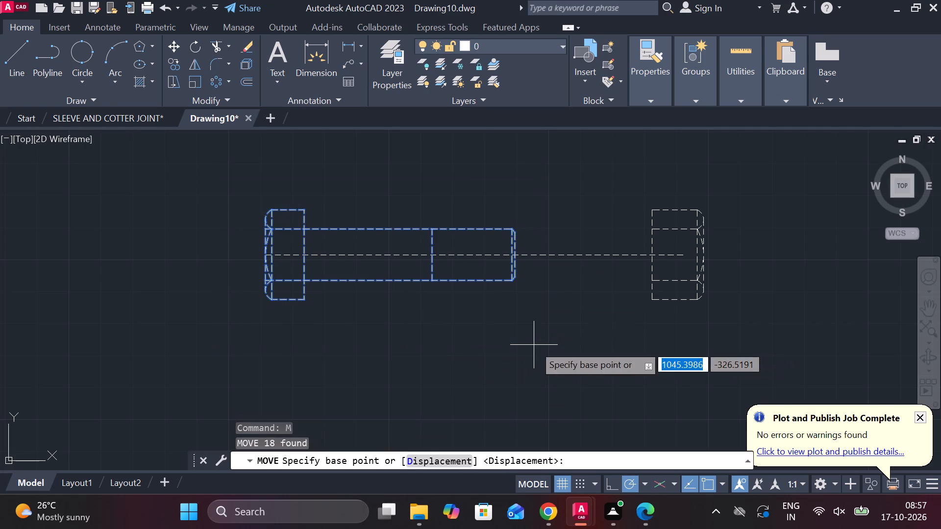
left_click(302, 259)
scroll(346, 275, "down", 3)
middle_click_drag(362, 346, 643, 269)
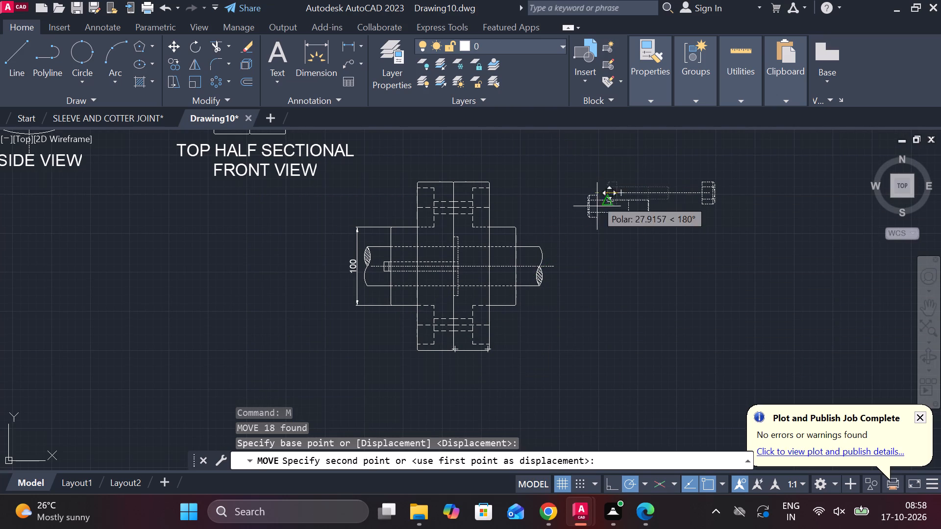
left_click(632, 274)
Copy the dashed bolt once into the empty space below it.
left_click_drag(608, 238, 618, 241)
left_click(734, 312)
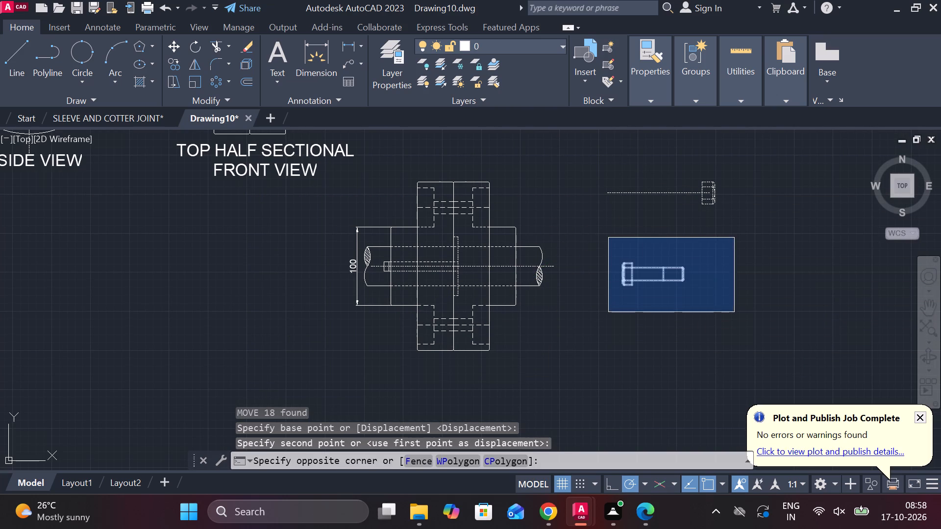
type("CO")
key("Return")
left_click(721, 298)
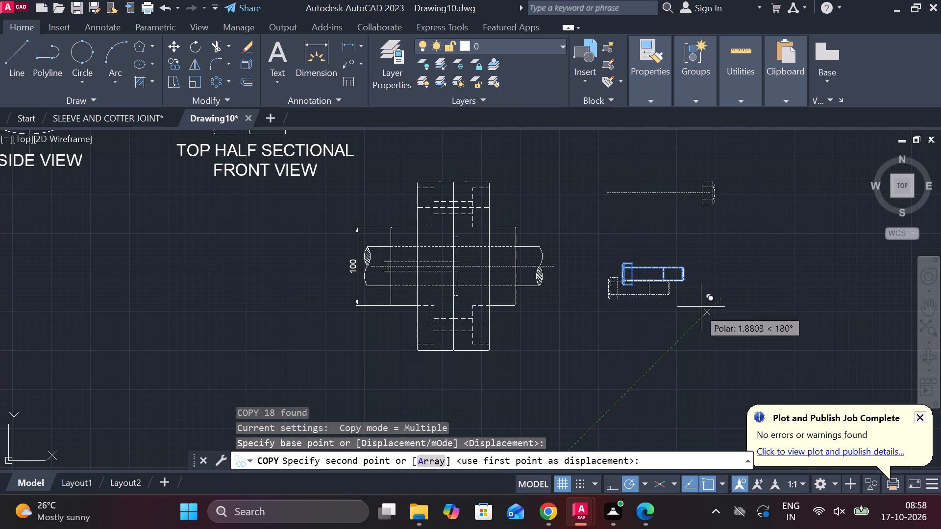
left_click(667, 377)
key("Escape")
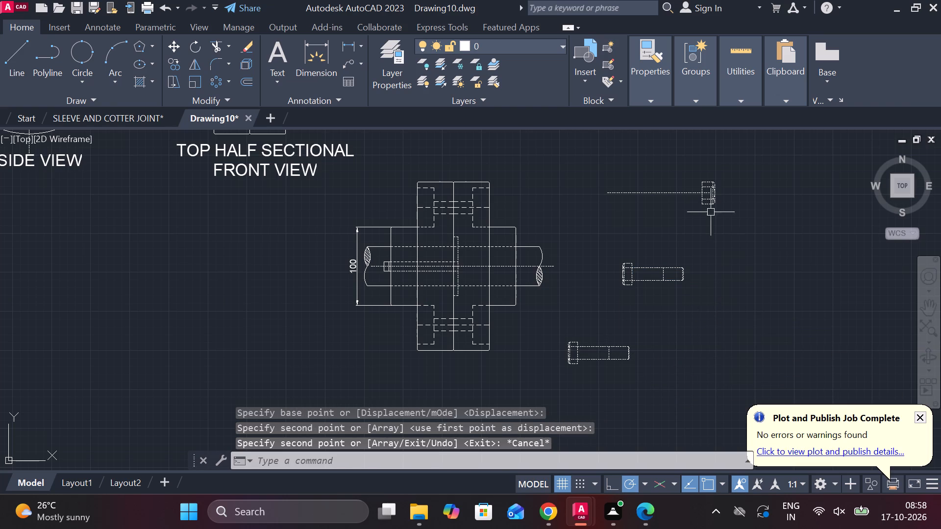
Copy the dashed nut, without its centreline, once into the space between the nut and the bolt.
left_click_drag(694, 163, 701, 171)
left_click(755, 245)
type("CO")
key("Return")
left_click(753, 240)
left_click(719, 264)
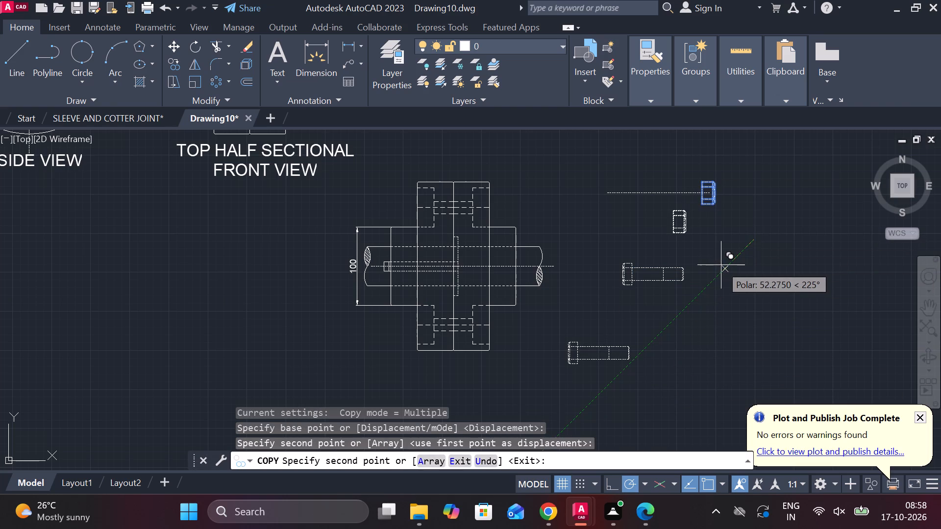
key("Escape")
Move the lower dashed bolt into the coupling's lower bolt hole, seating its head's underside midpoint on the left flange recess face.
left_click(550, 320)
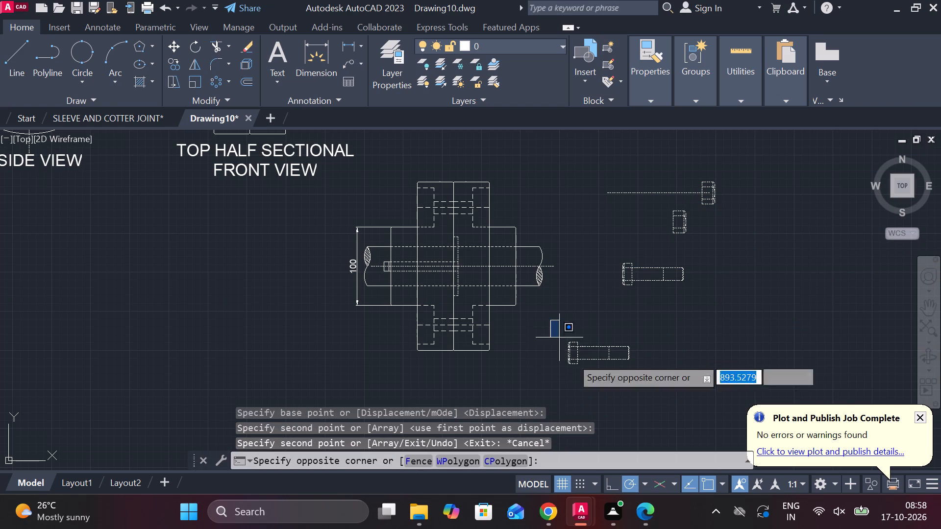
left_click(645, 385)
scroll(652, 369, "up", 1)
middle_click_drag(653, 368, 712, 310)
scroll(710, 307, "up", 2)
key("m")
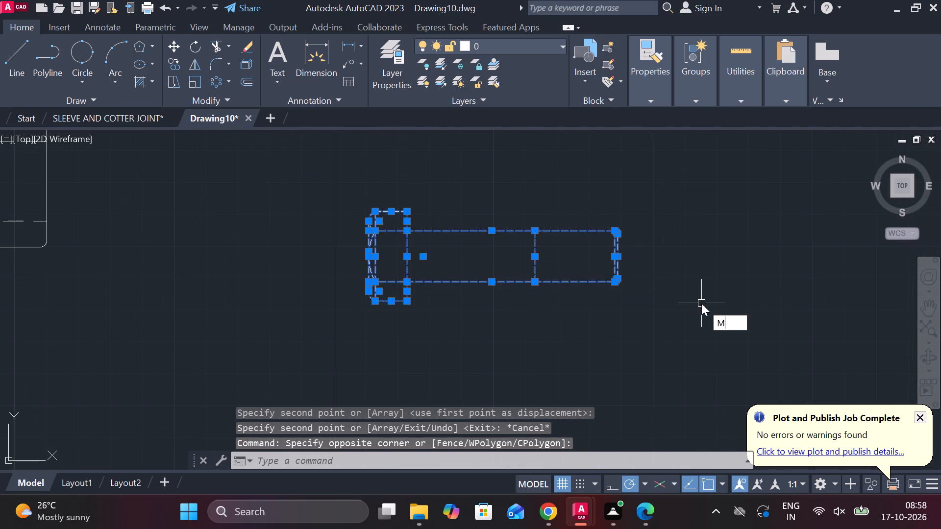
key("Return")
left_click(405, 258)
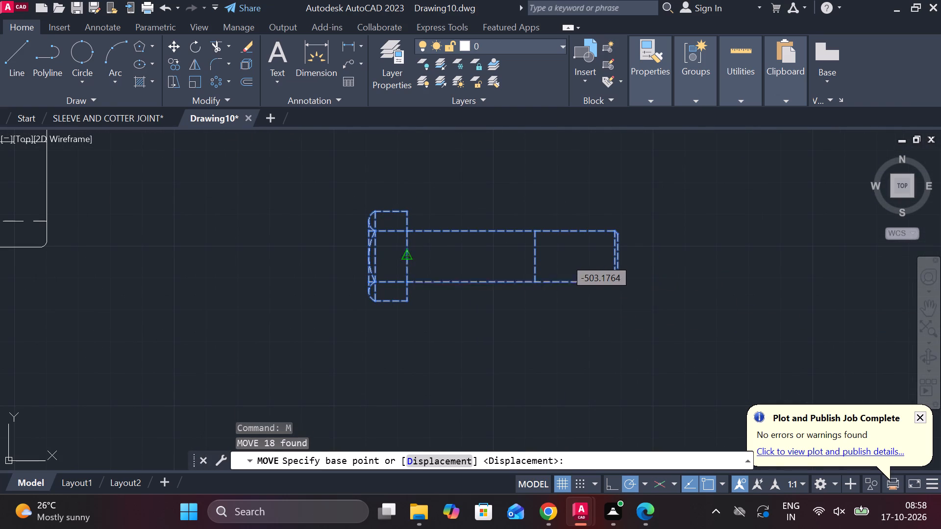
scroll(437, 258, "down", 1)
middle_click_drag(415, 277, 585, 297)
middle_click_drag(314, 258, 387, 303)
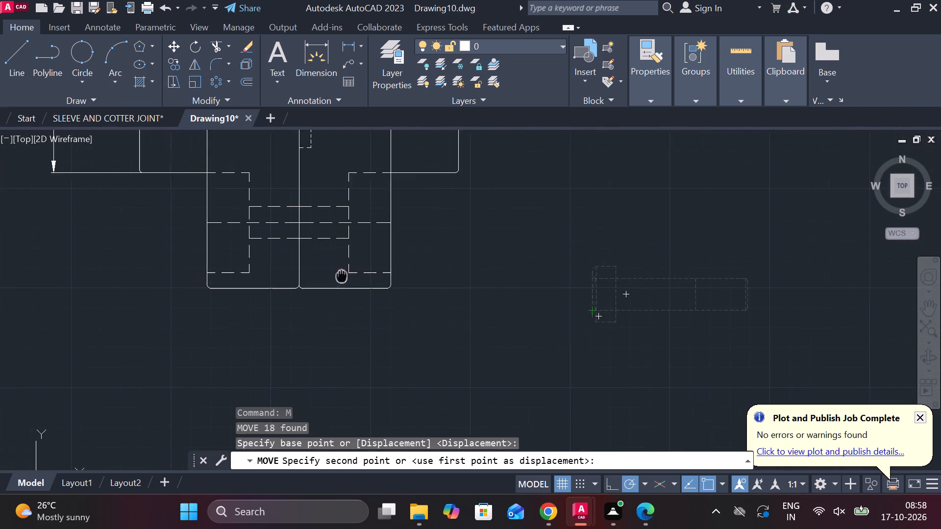
middle_click_drag(387, 303, 430, 314)
scroll(355, 254, "up", 2)
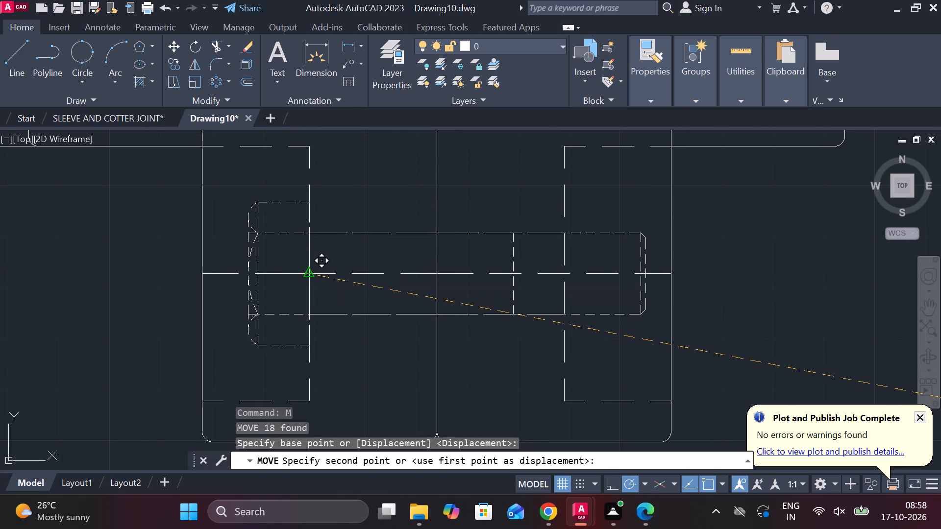
left_click(308, 277)
Move the copied dashed nut onto the lower bolt, with its flat face's midpoint on the right flange recess face at the hole centreline.
scroll(509, 286, "down", 2)
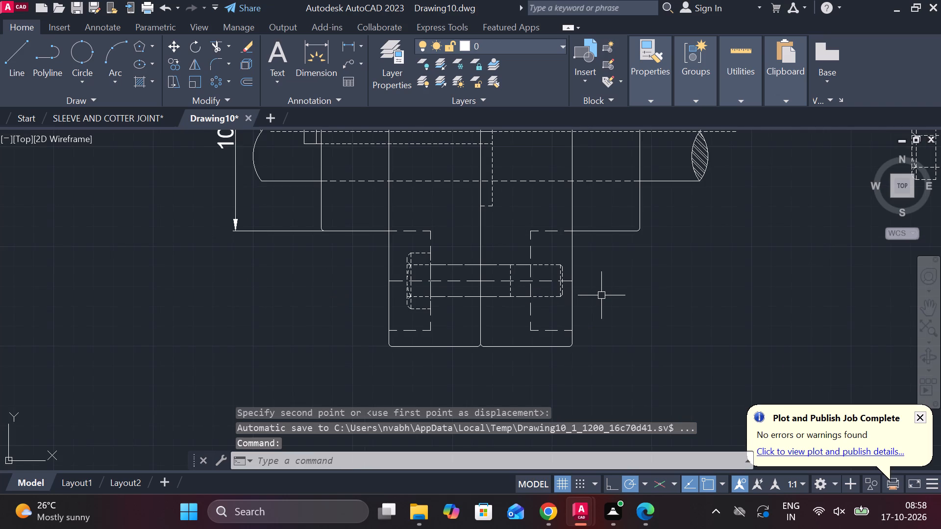
scroll(601, 295, "down", 1)
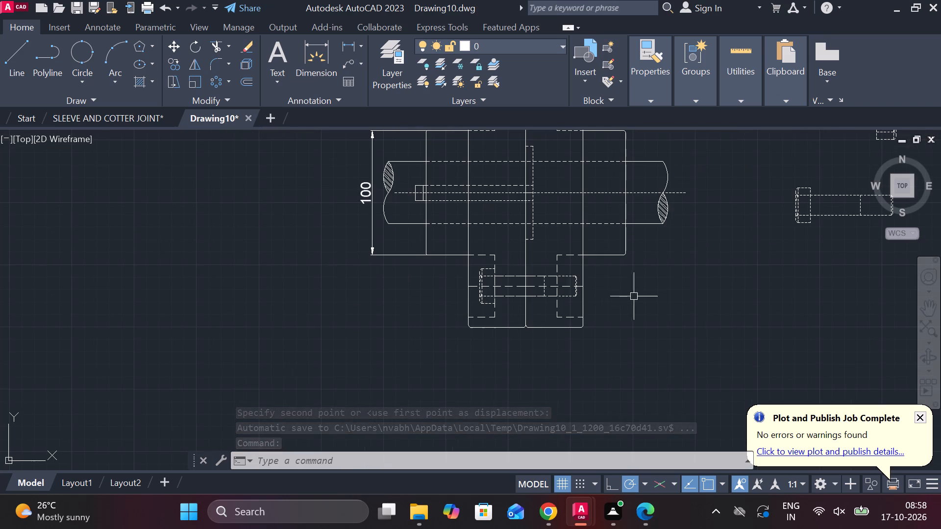
scroll(635, 296, "up", 2)
middle_click_drag(636, 297, 544, 303)
scroll(526, 296, "down", 1)
scroll(529, 296, "up", 1)
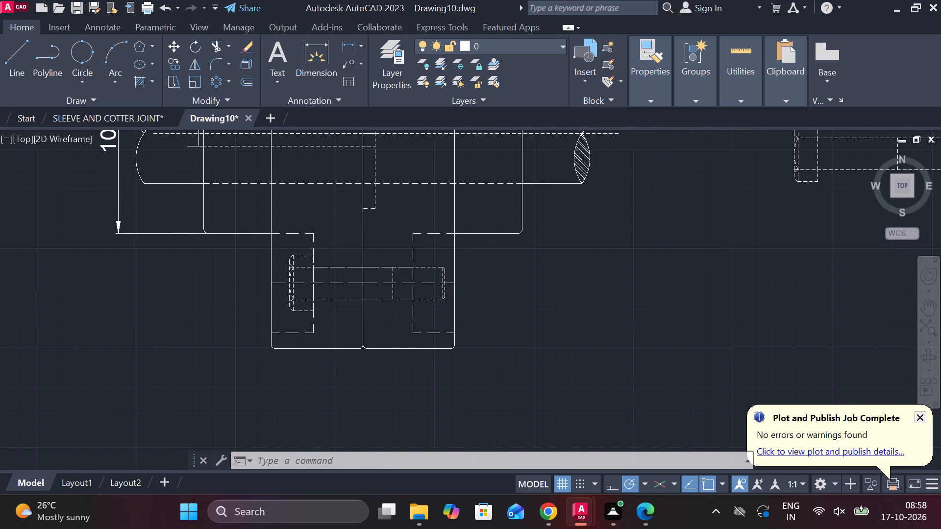
scroll(529, 296, "down", 2)
scroll(621, 291, "down", 2)
middle_click(621, 291)
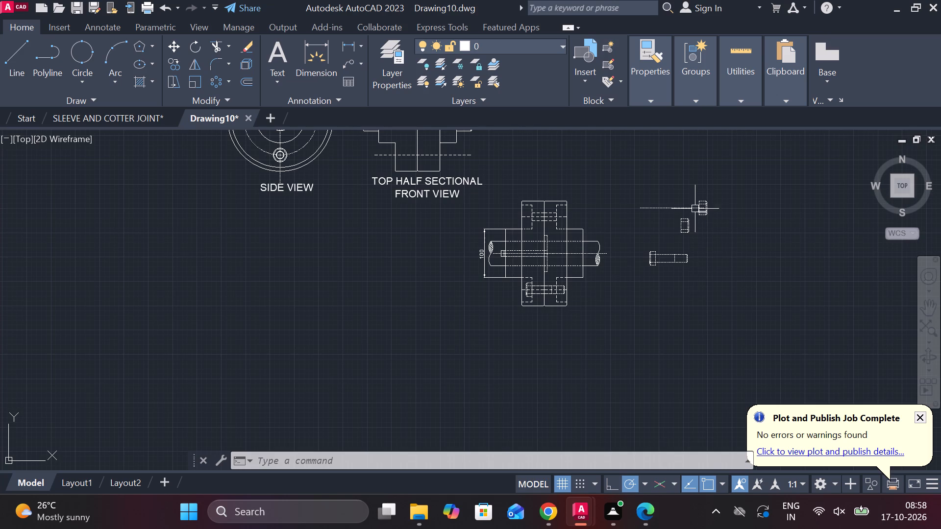
scroll(692, 210, "up", 3)
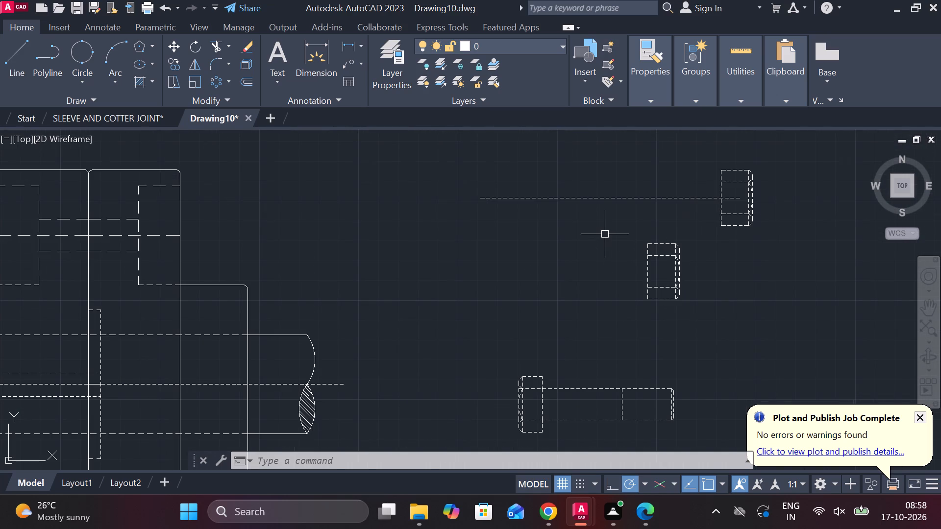
left_click(605, 232)
left_click(729, 331)
key("m")
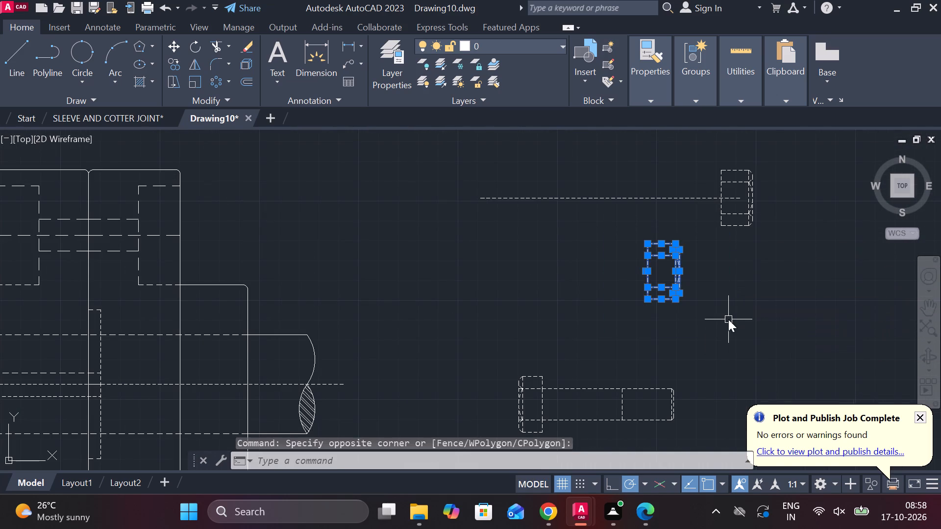
key("Return")
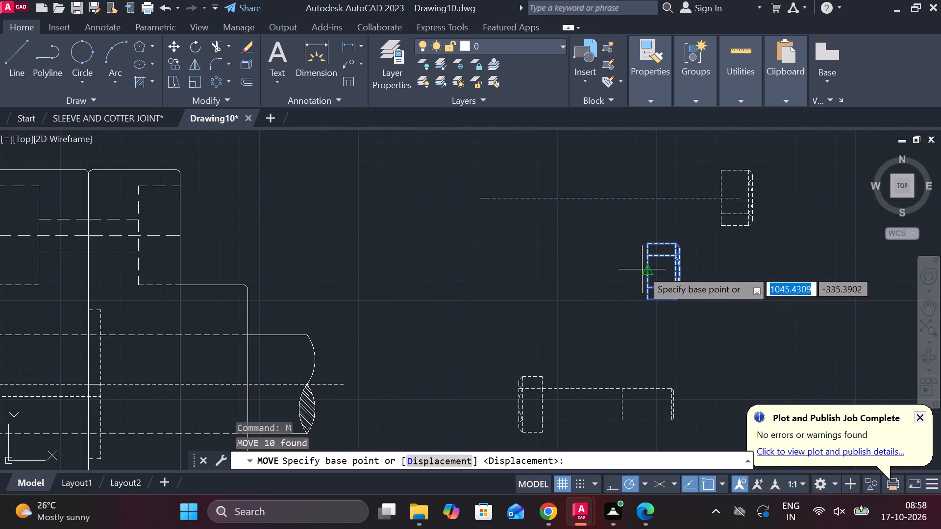
left_click(644, 269)
scroll(620, 282, "down", 2)
middle_click_drag(454, 363, 455, 363)
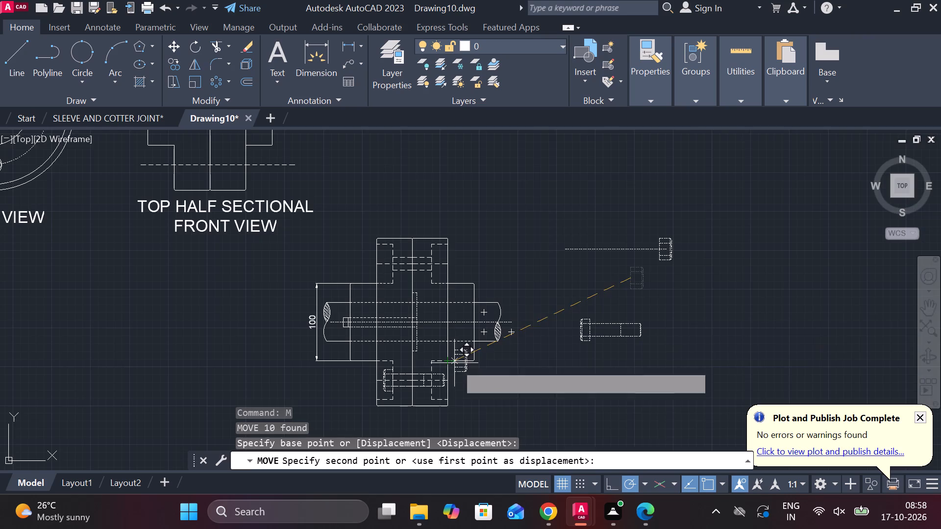
middle_click_drag(455, 363, 641, 259)
scroll(613, 319, "up", 2)
middle_click_drag(637, 254, 564, 322)
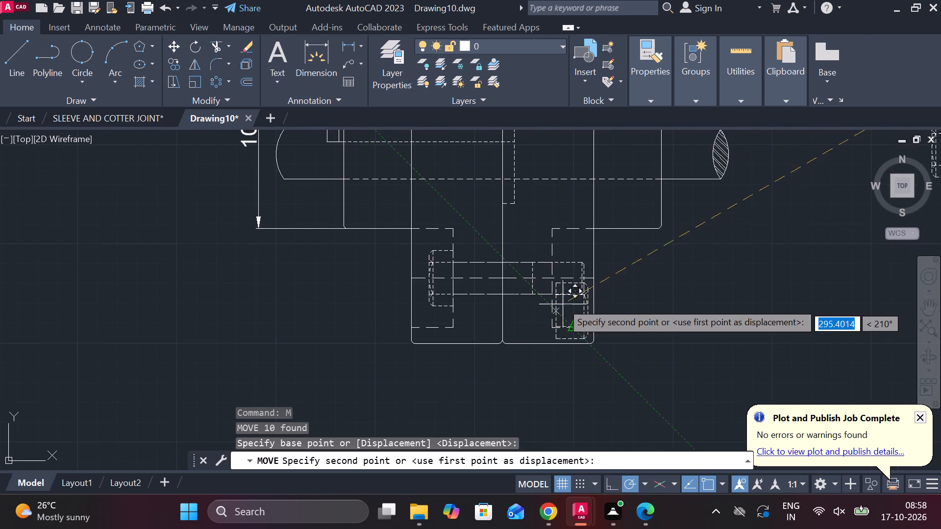
scroll(562, 302, "up", 2)
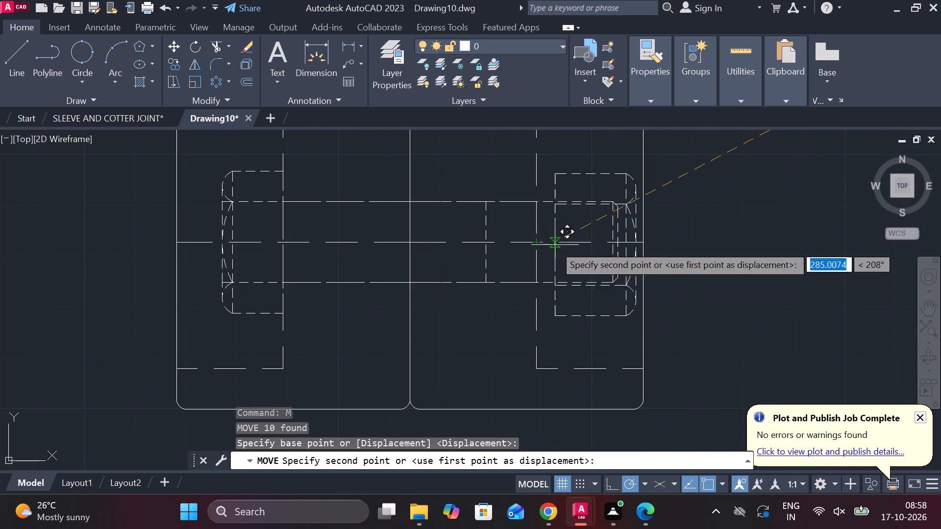
left_click(539, 250)
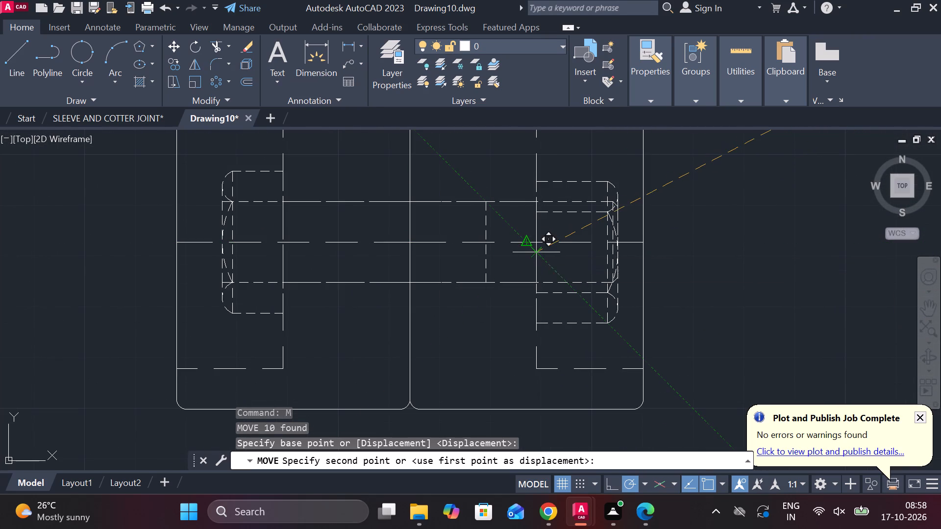
Move the remaining dashed bolt into the coupling's upper bolt hole, seating its head's underside midpoint on the left flange recess face.
scroll(711, 257, "down", 3)
middle_click_drag(738, 257, 365, 349)
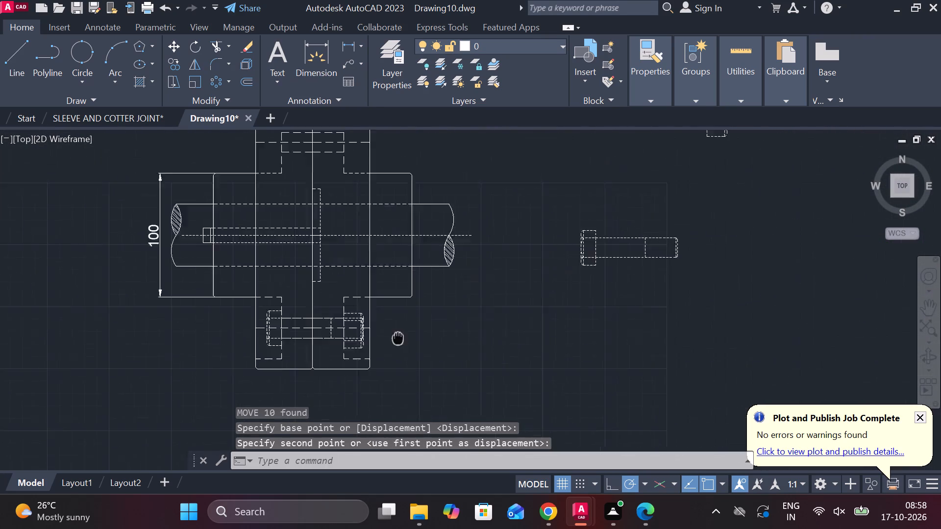
middle_click_drag(365, 349, 363, 350)
left_click_drag(498, 223, 503, 223)
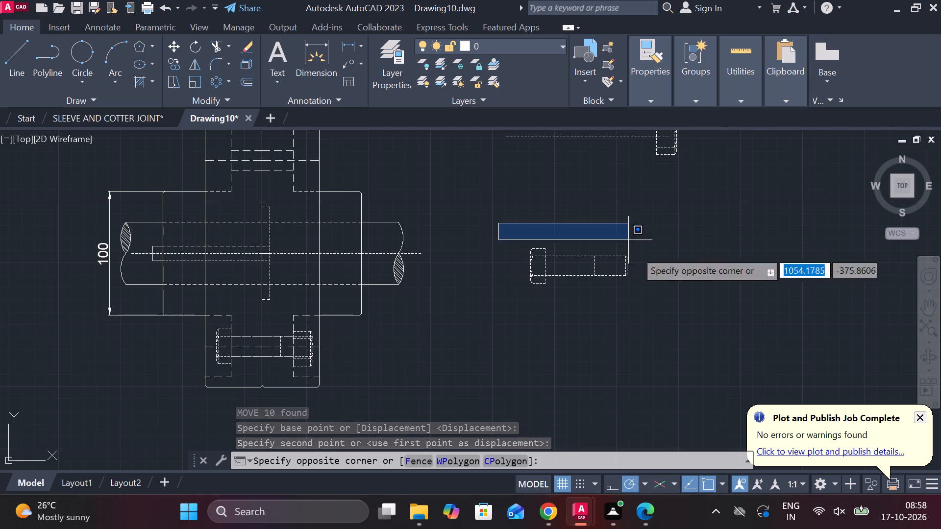
left_click(678, 338)
key("m")
key("Return")
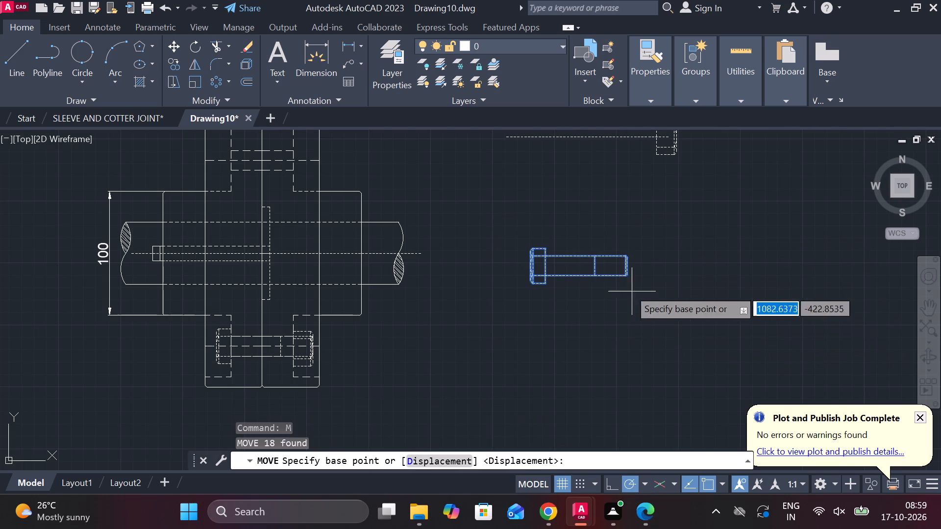
scroll(551, 263, "up", 2)
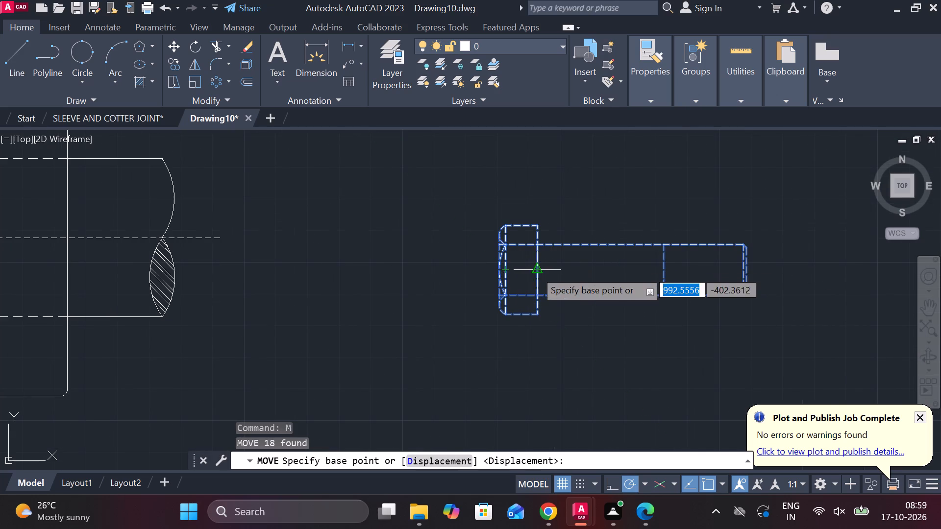
left_click(535, 270)
scroll(526, 270, "down", 2)
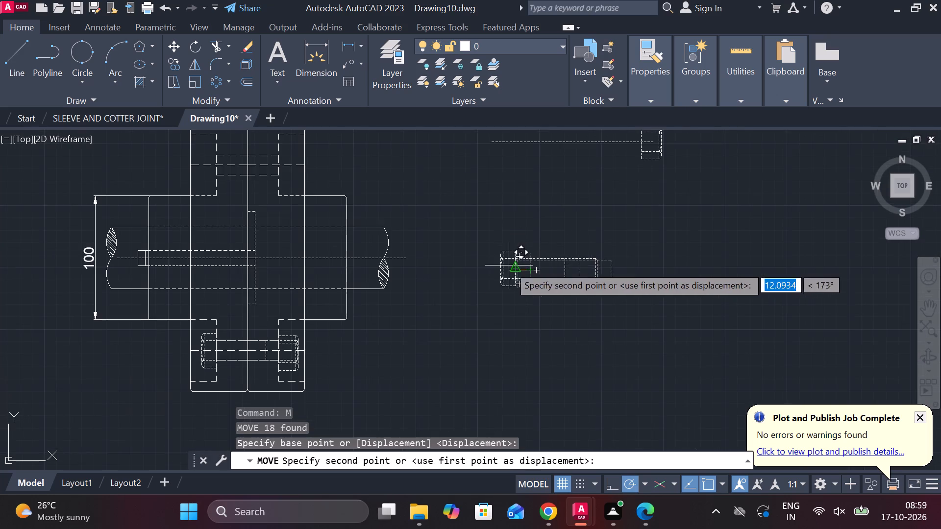
middle_click_drag(518, 266, 618, 363)
middle_click_drag(516, 293, 594, 272)
scroll(419, 240, "up", 2)
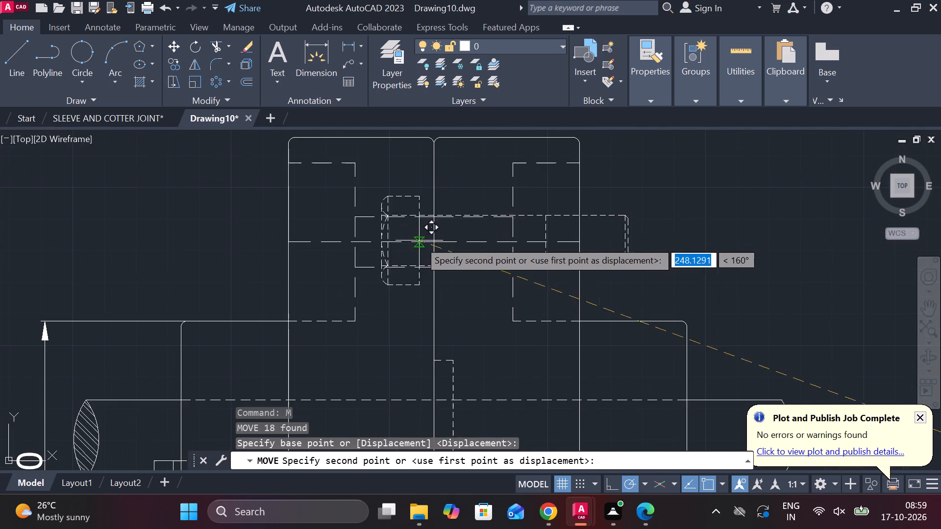
left_click(354, 245)
Move the remaining dashed nut onto the upper bolt, with its flat face's midpoint on the right flange recess face at the hole centreline.
scroll(611, 264, "down", 2)
scroll(660, 267, "down", 1)
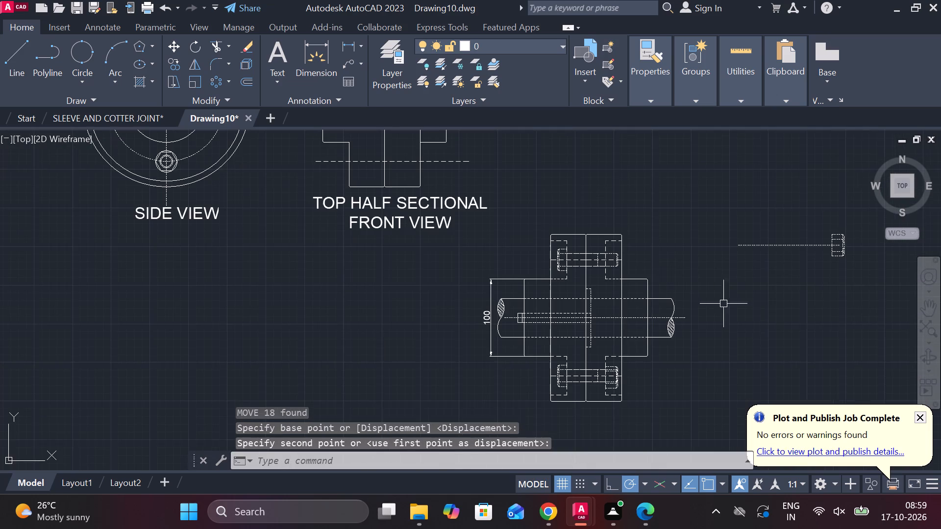
middle_click_drag(752, 308, 705, 308)
left_click_drag(767, 212, 779, 213)
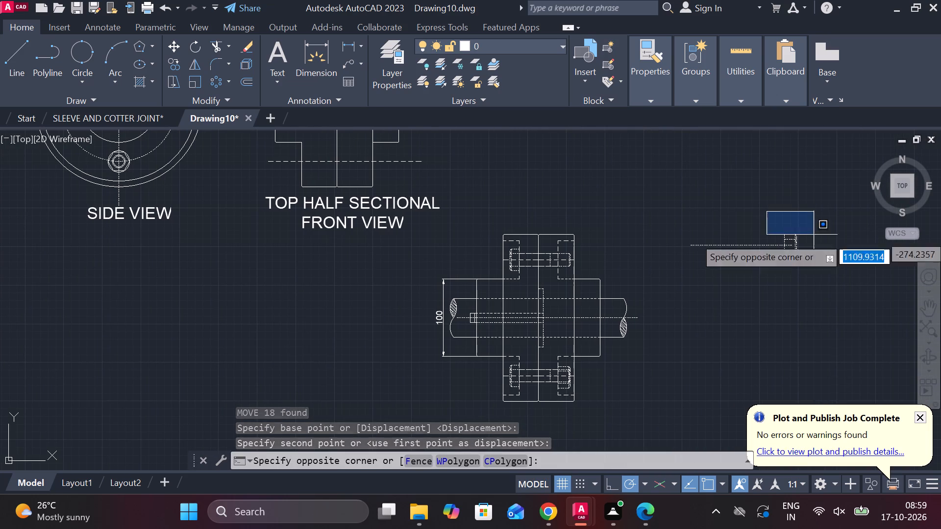
left_click(842, 288)
key("m")
key("Return")
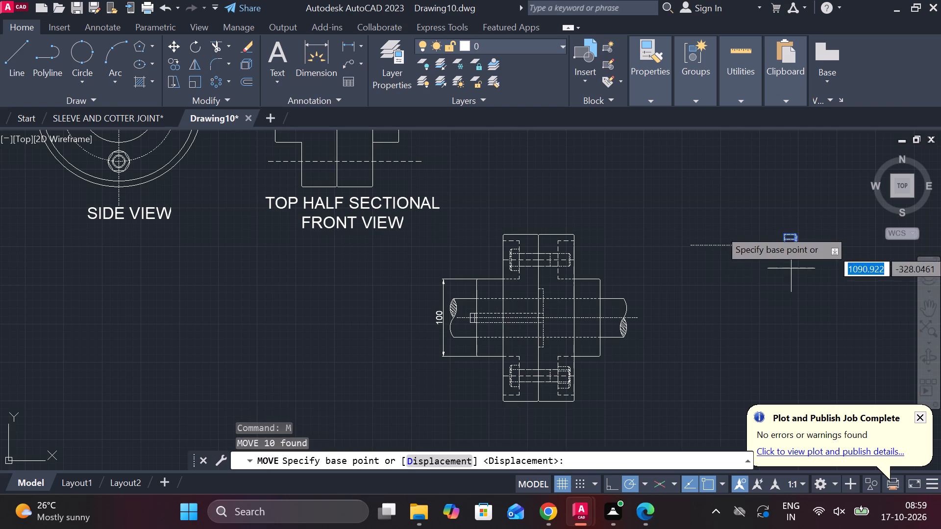
scroll(777, 212, "up", 3)
left_click(799, 348)
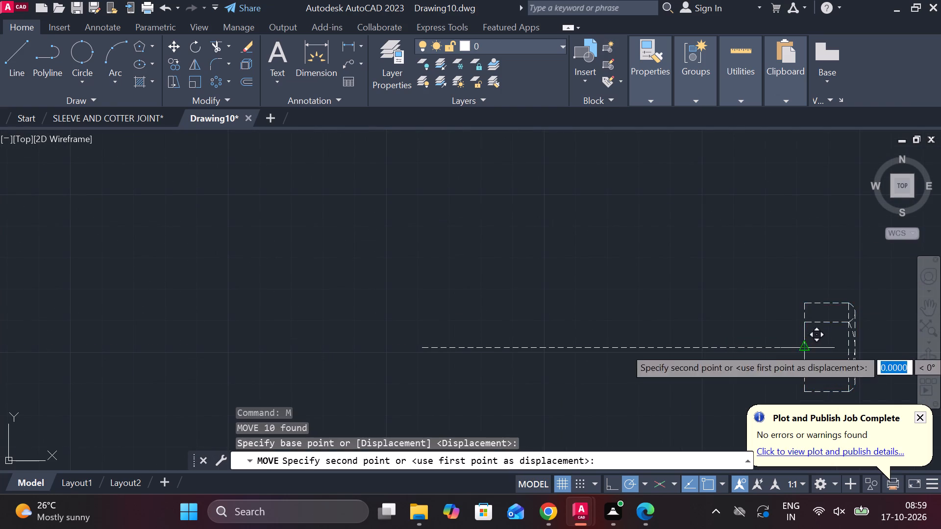
scroll(713, 334, "down", 2)
middle_click_drag(508, 301, 641, 240)
scroll(467, 306, "up", 3)
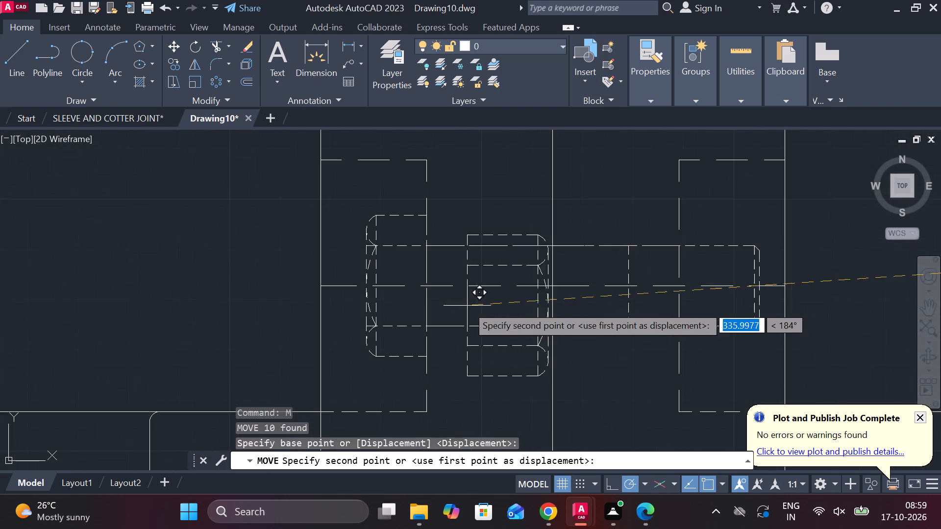
left_click(681, 287)
scroll(686, 287, "down", 3)
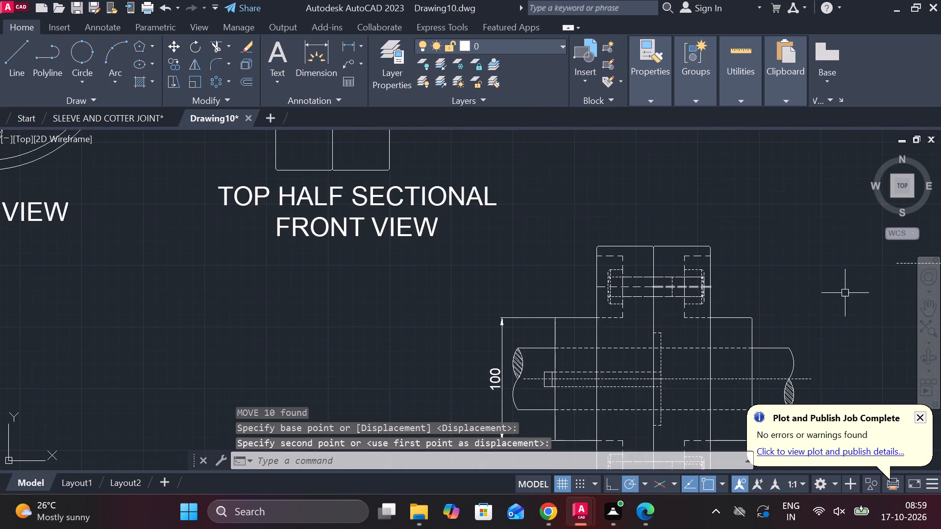
Erase the stray dashed line lying to the right of the unhatched coupling view.
middle_click_drag(839, 289, 657, 233)
left_click_drag(688, 169, 698, 168)
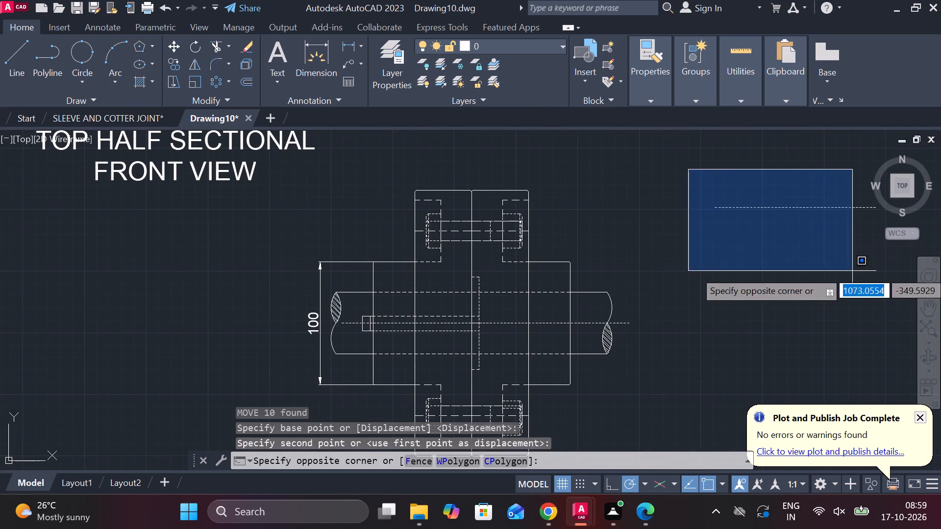
left_click(852, 271)
left_click_drag(817, 257, 804, 243)
left_click(729, 204)
type("E")
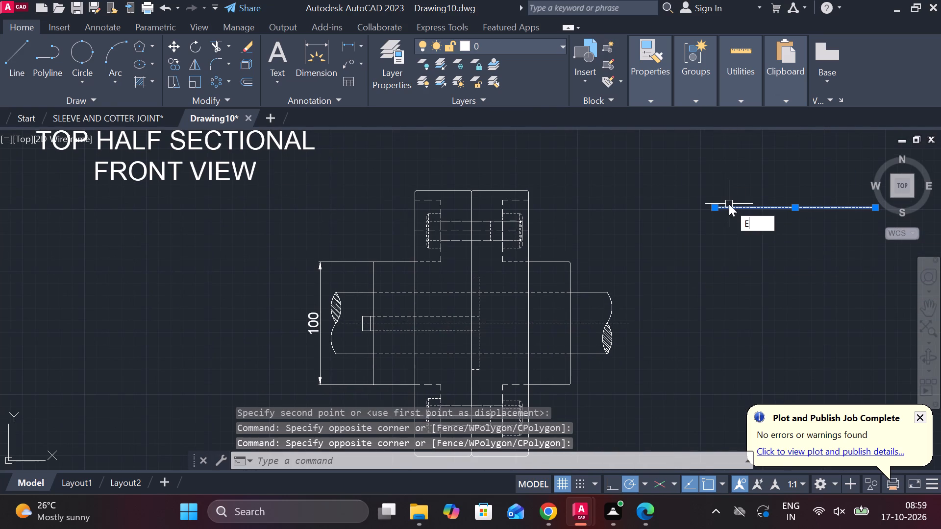
key("space")
Erase the 100 dimension beside the left hub of the unhatched coupling view.
scroll(729, 204, "down", 1)
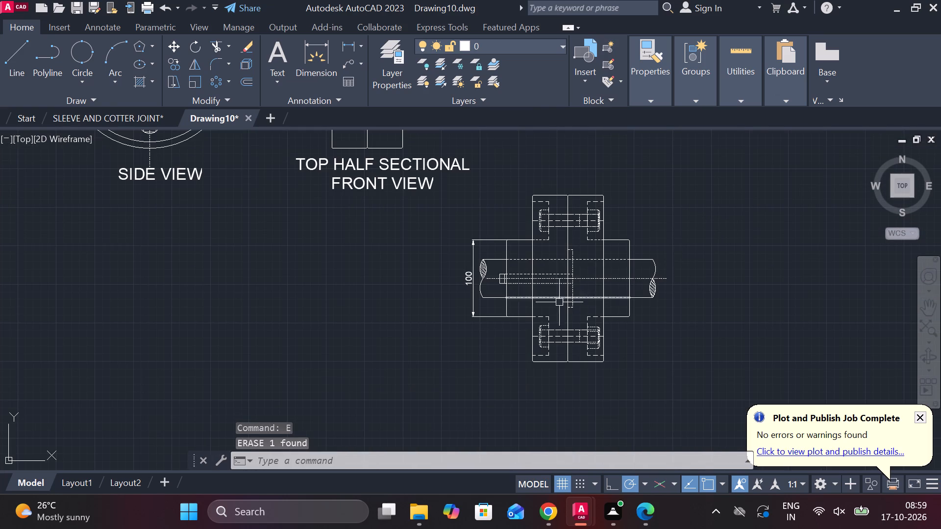
left_click(470, 286)
type("E")
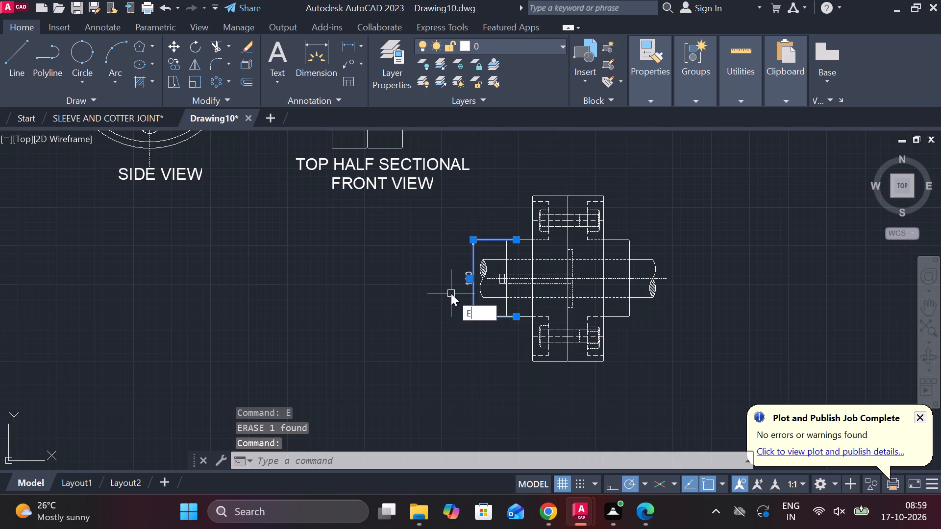
key("space")
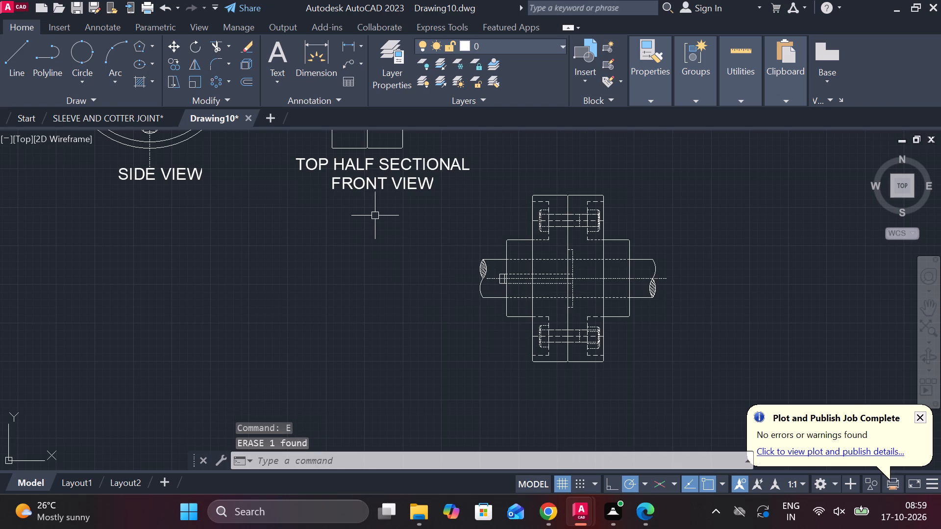
Copy the TOP HALF SECTIONAL FRONT VIEW label and place the copy beneath the unhatched coupling view.
left_click(373, 171)
left_click(373, 216)
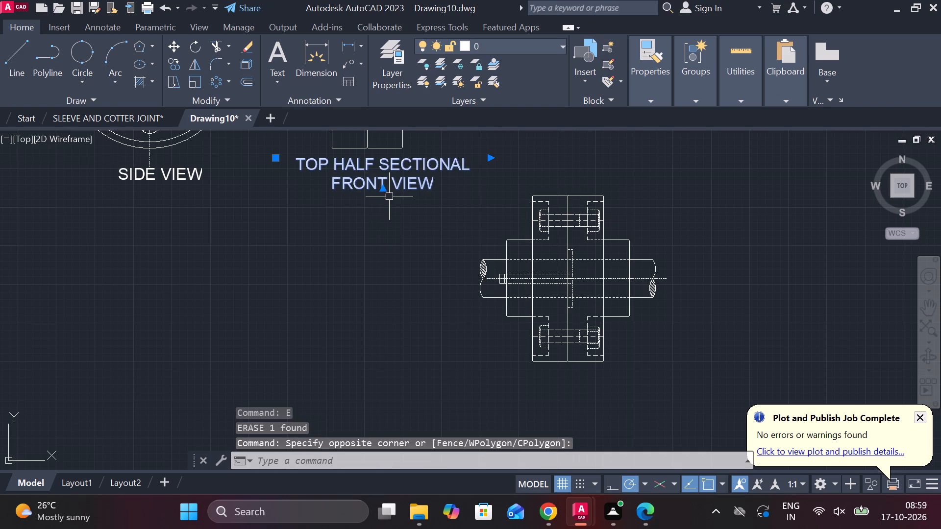
key("ctrl+c")
key("ctrl+v")
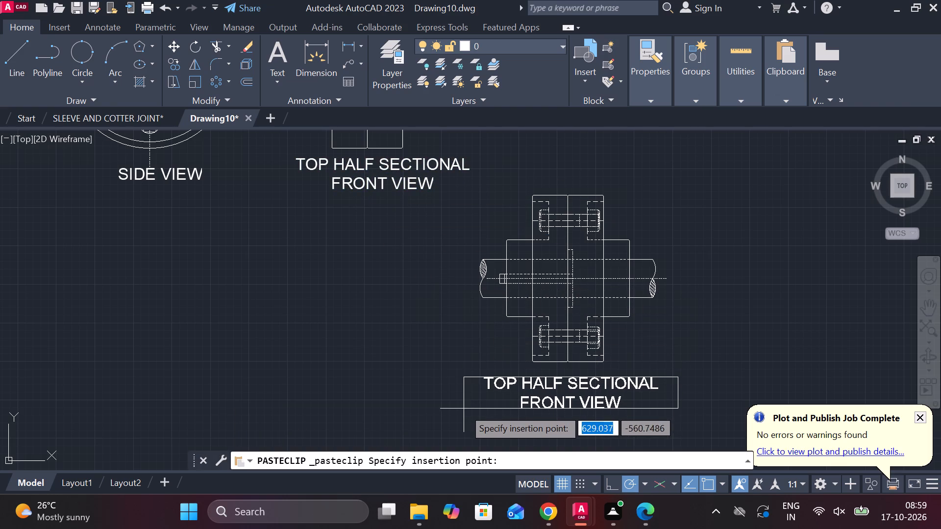
left_click(471, 409)
Change the copied label's text to TOP VIEW and narrow its text frame around the shorter wording.
middle_click_drag(471, 408, 447, 369)
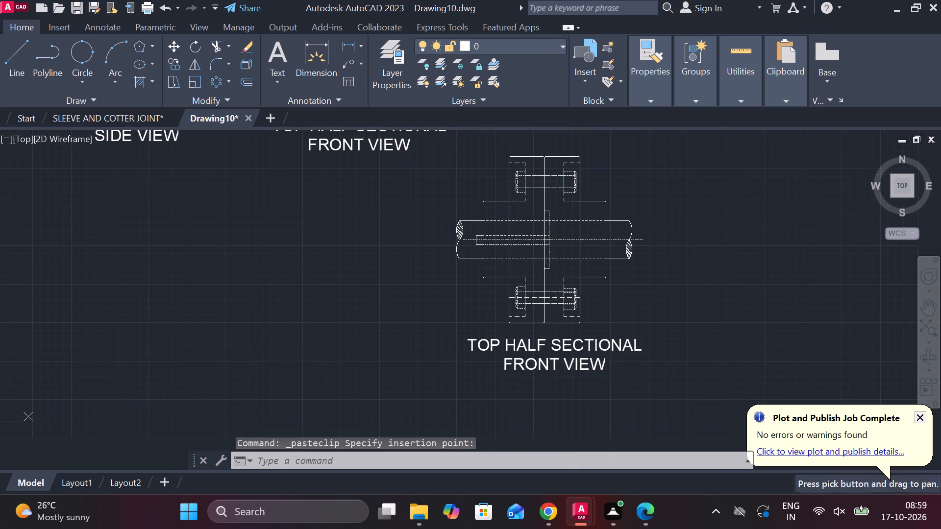
double_click(531, 348)
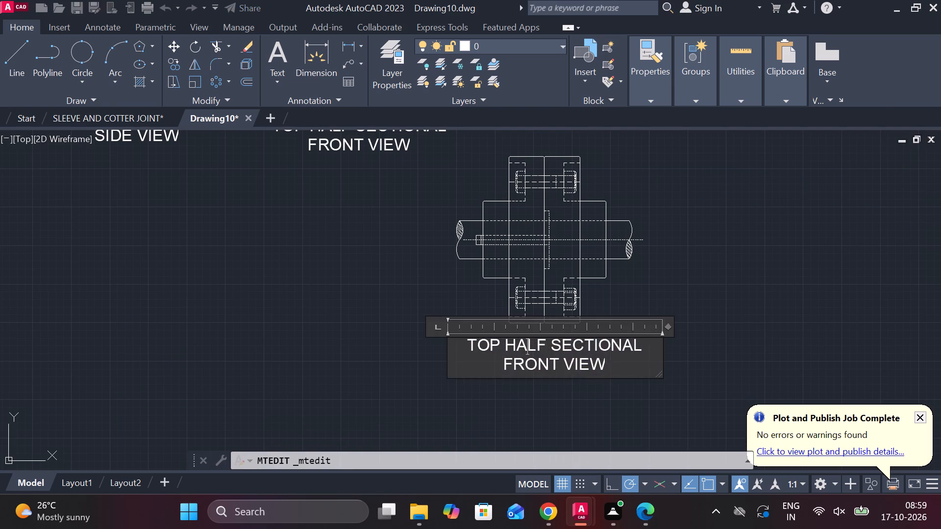
left_click(619, 368)
left_click(560, 369)
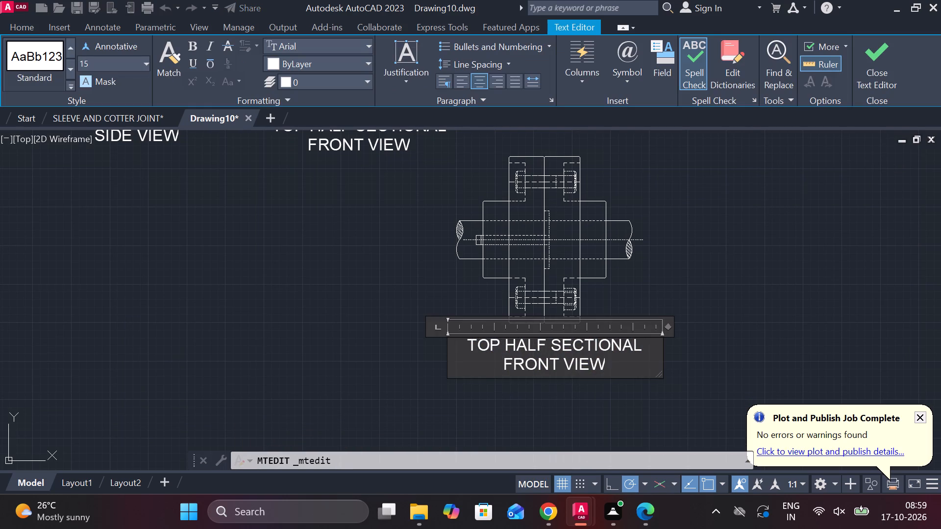
key("BackSpace")
key("BackSpace")
key("BackSpace")
key("BackSpace")
key("BackSpace")
key("BackSpace")
key("BackSpace")
key("BackSpace")
key("BackSpace")
key("BackSpace")
key("BackSpace")
key("BackSpace")
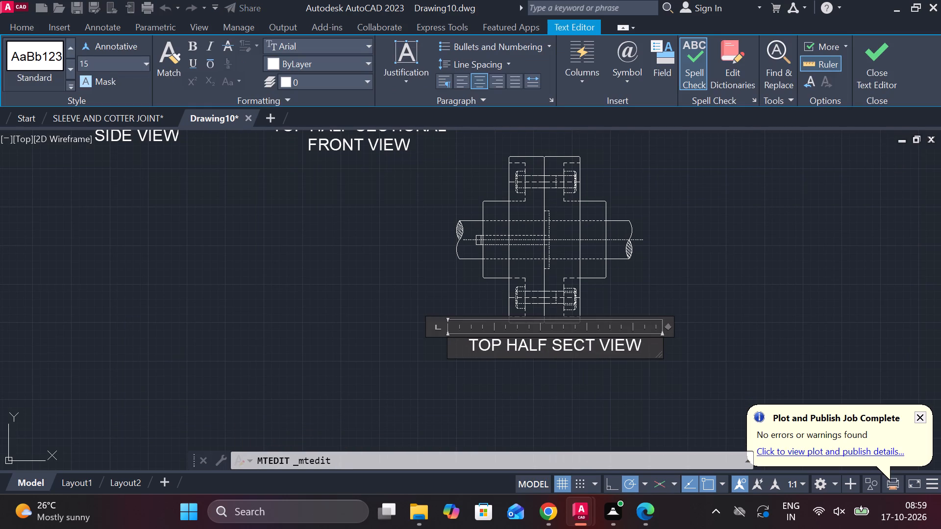
key("BackSpace")
key("BackSpace")
key("BackSpace")
key("BackSpace")
key("BackSpace")
key("BackSpace")
key("BackSpace")
key("BackSpace")
key("BackSpace")
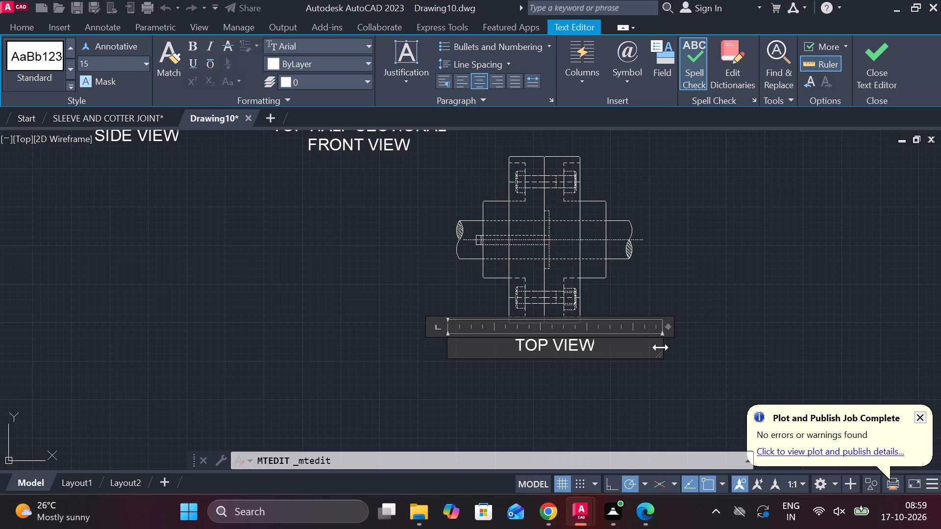
left_click_drag(661, 347, 593, 346)
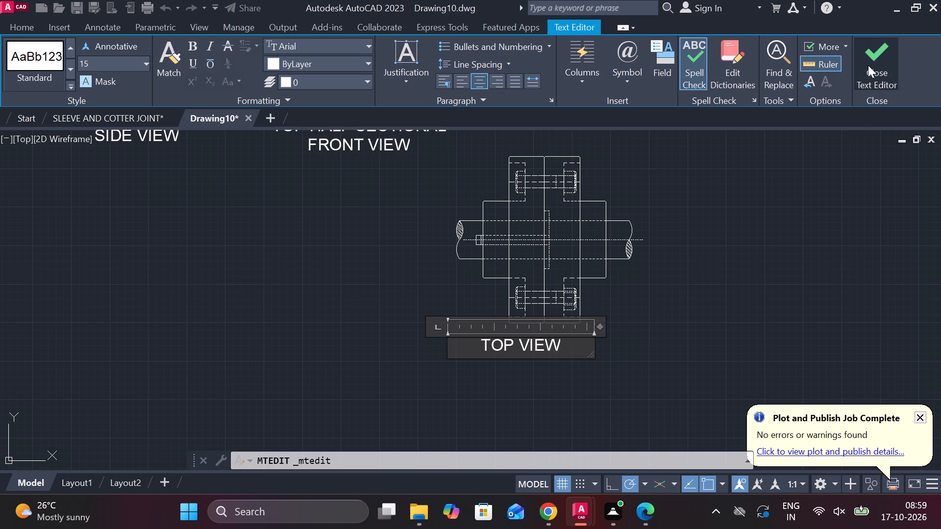
left_click(867, 59)
Shift the TOP VIEW label horizontally about 37 units to the right, centring it under the coupling view.
left_click(535, 346)
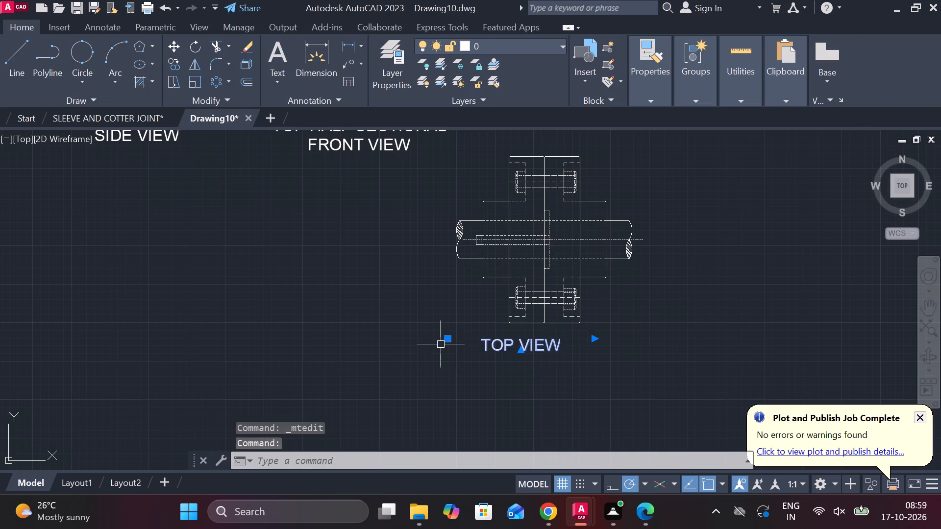
left_click(447, 338)
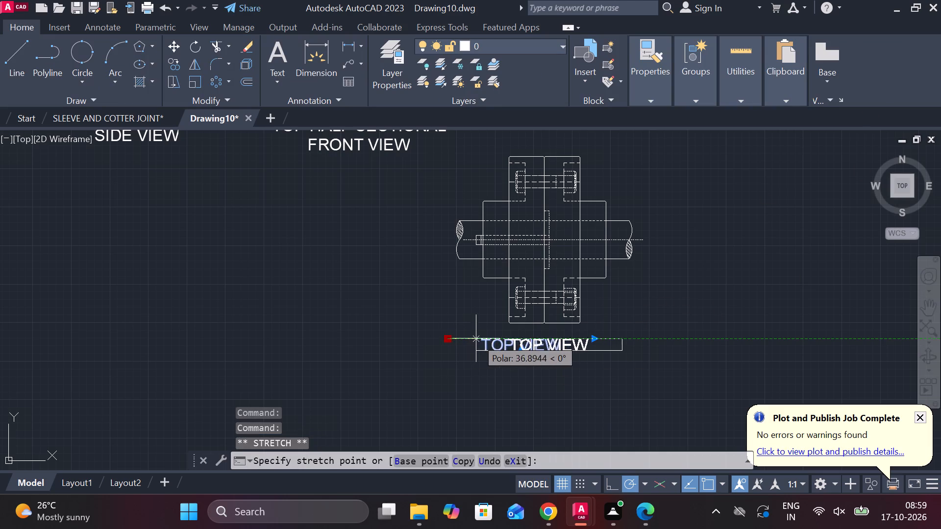
left_click(475, 338)
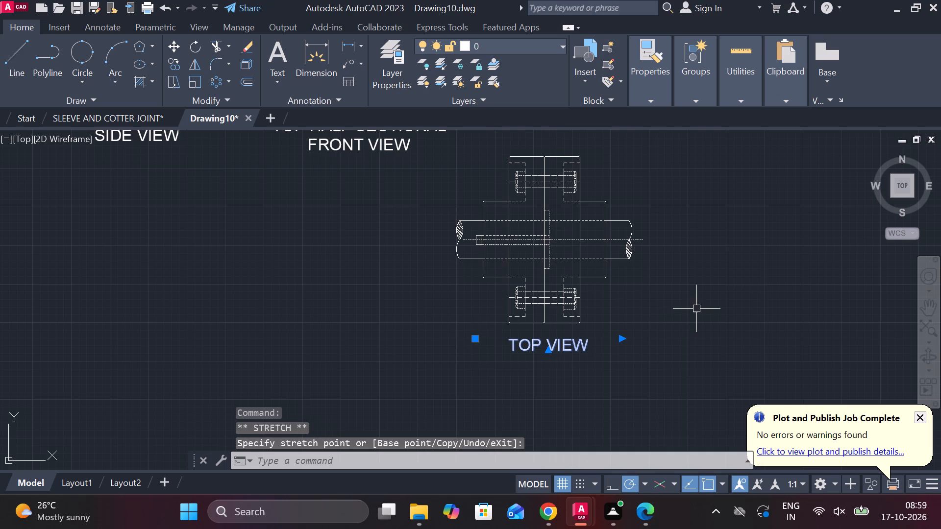
key("Escape")
Move the whole top view with its label directly beneath the top half sectional front view, aligning their flange joint lines vertically.
scroll(677, 314, "down", 2)
middle_click_drag(703, 286, 714, 329)
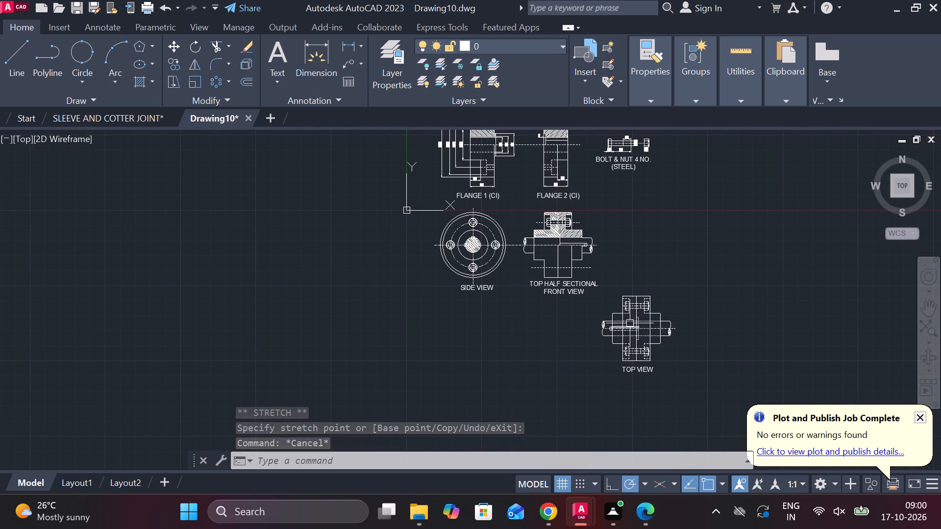
scroll(630, 323, "up", 1)
middle_click_drag(607, 278, 592, 241)
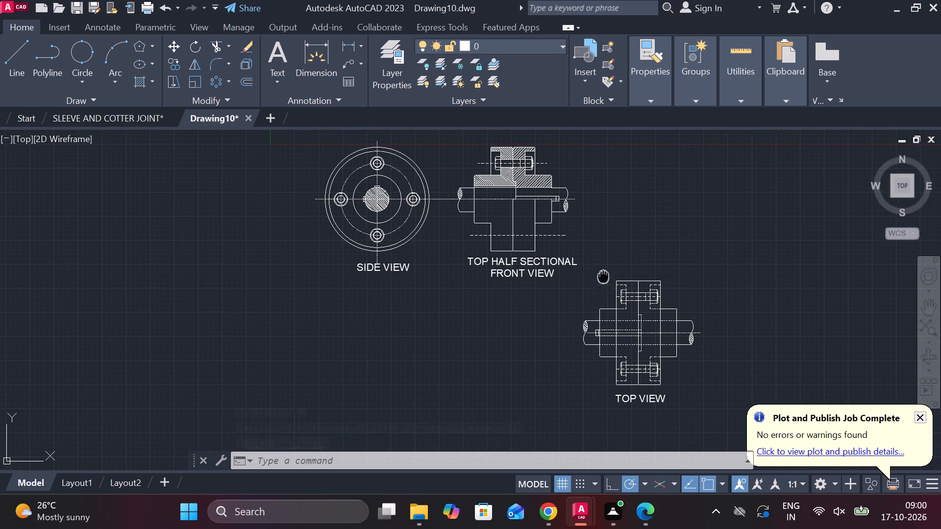
middle_click_drag(592, 241, 592, 238)
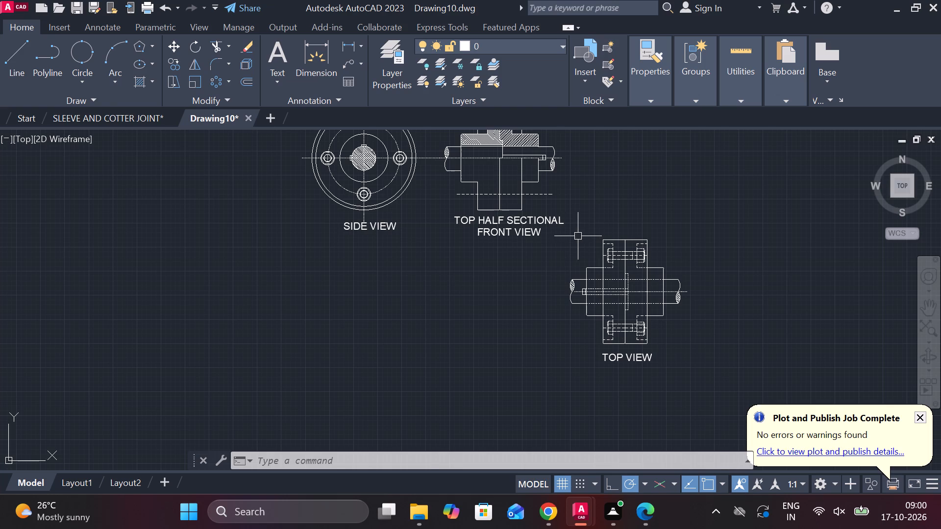
left_click(573, 235)
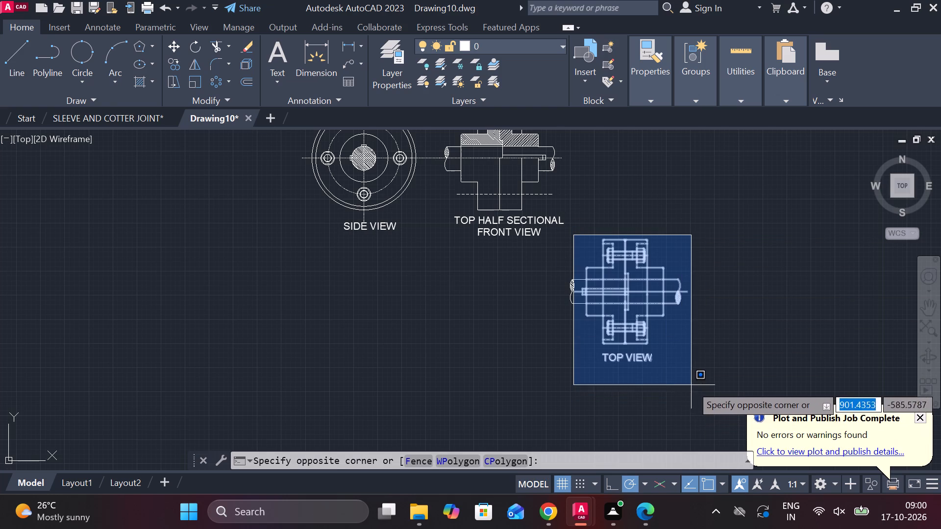
key("Escape")
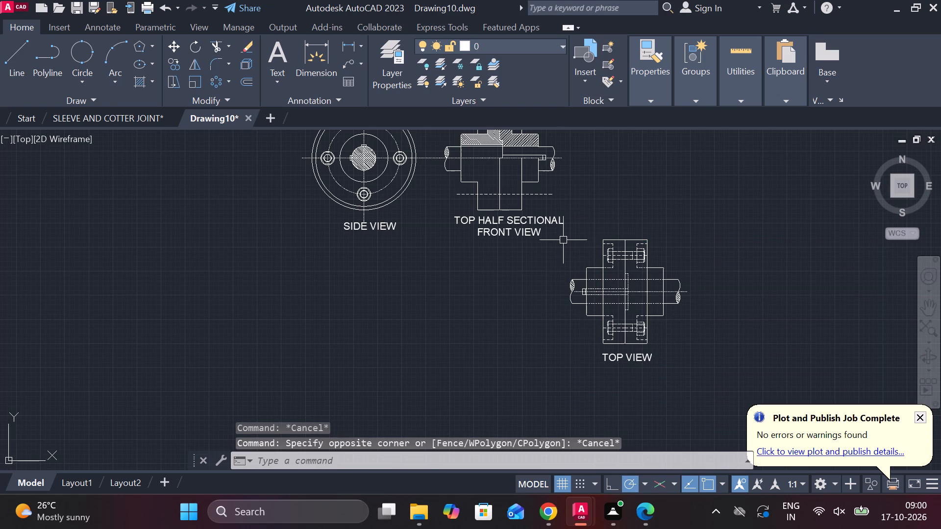
left_click(563, 240)
left_click(703, 379)
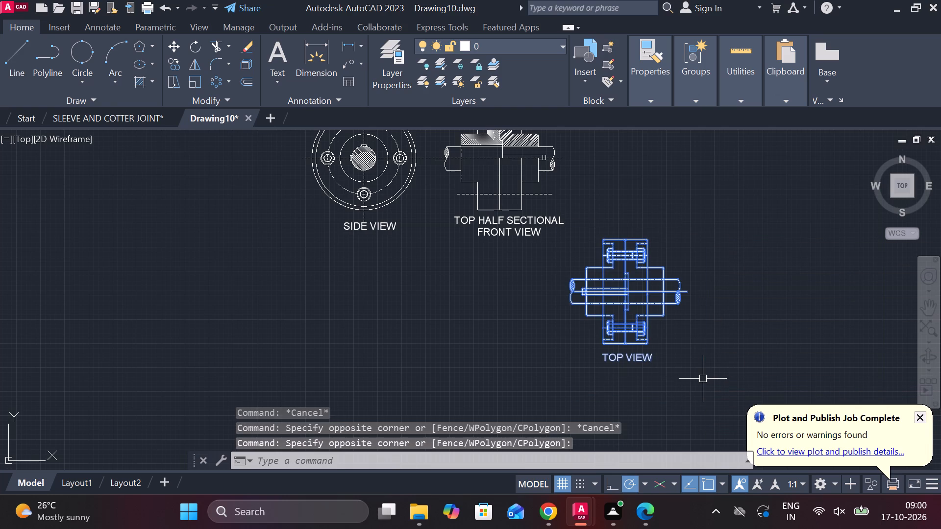
key("m")
key("Return")
scroll(616, 232, "up", 1)
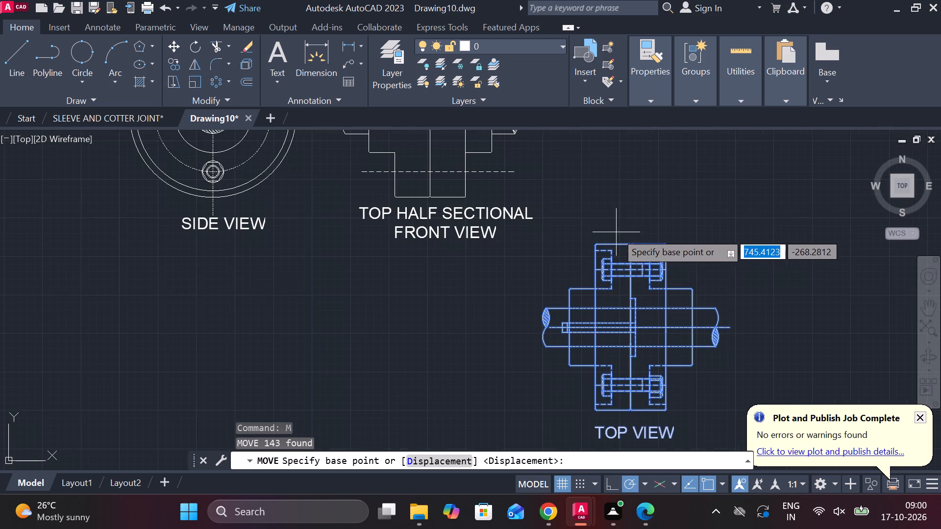
left_click(626, 247)
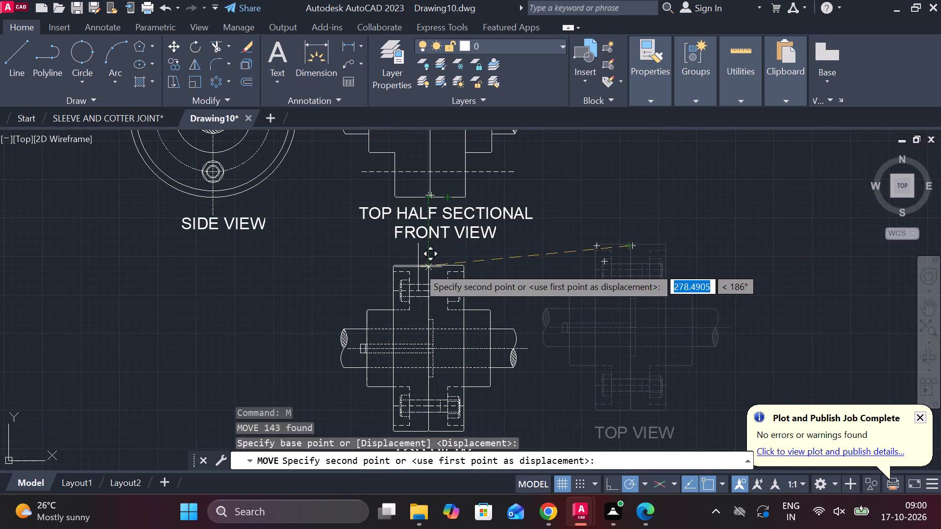
double_click(426, 263)
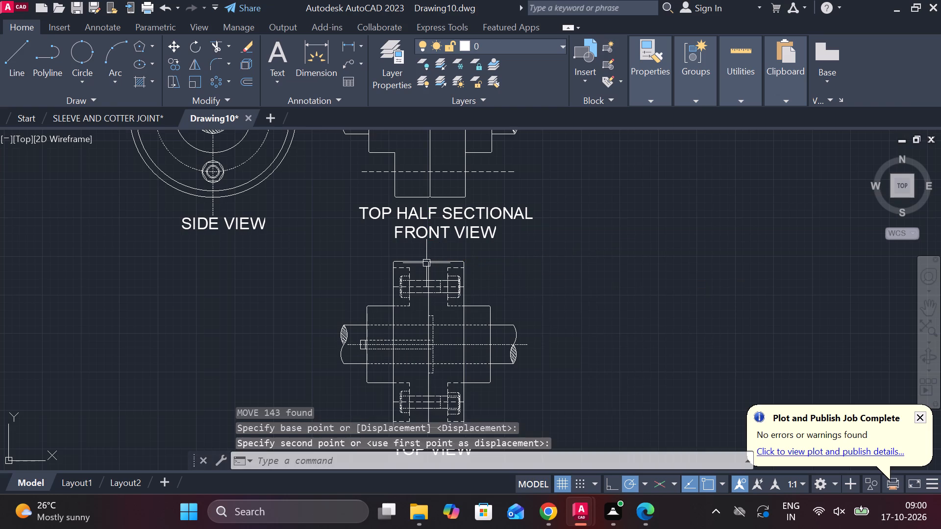
Draw a rectangle 200 wide and 120 high in the empty space to the left of the coupling views.
scroll(634, 279, "down", 1)
middle_click_drag(645, 283, 695, 372)
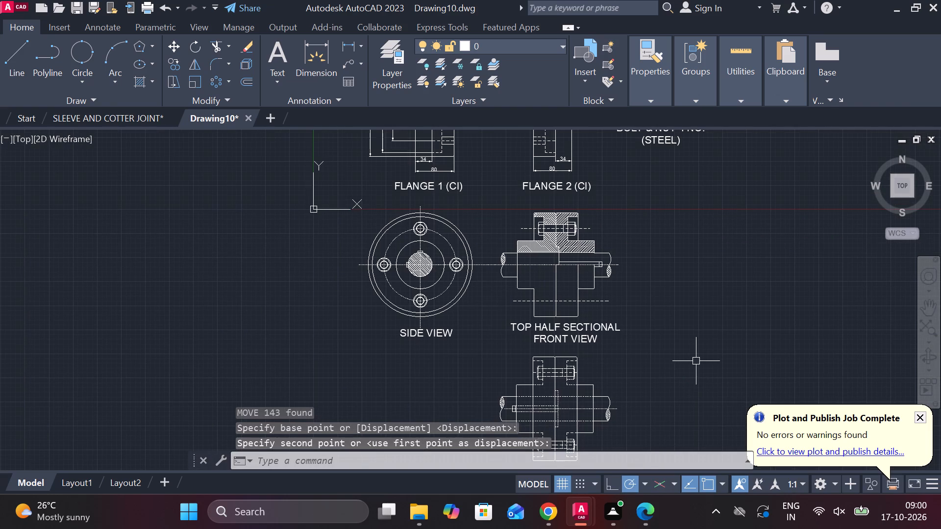
scroll(696, 361, "down", 1)
middle_click_drag(696, 361, 695, 308)
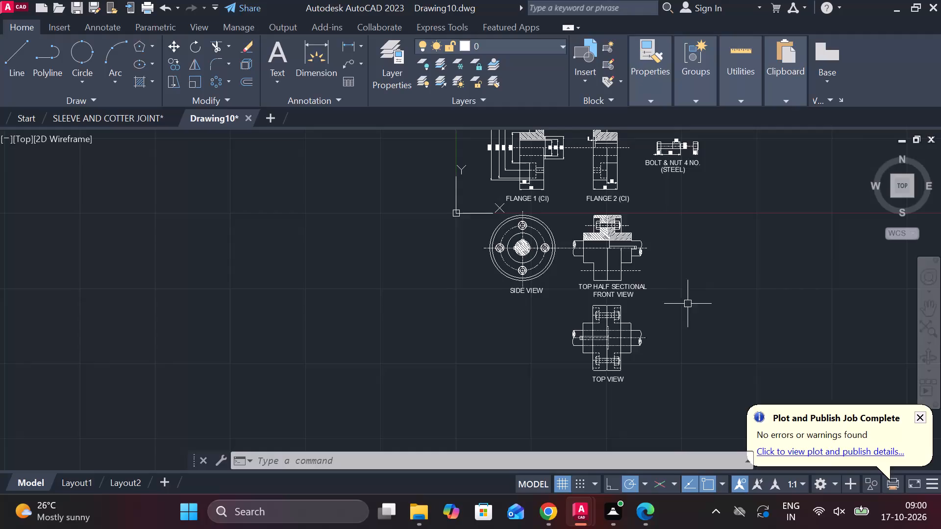
middle_click_drag(686, 308, 736, 310)
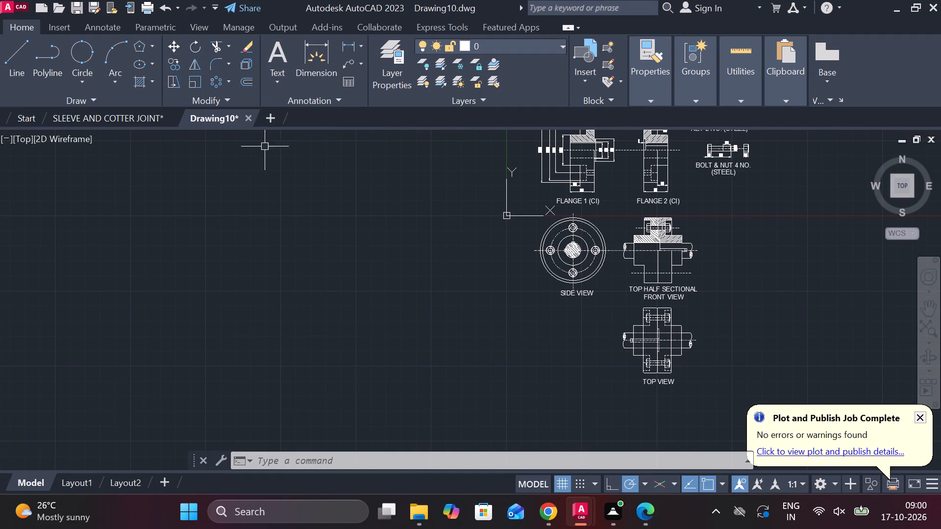
left_click(150, 49)
left_click(154, 67)
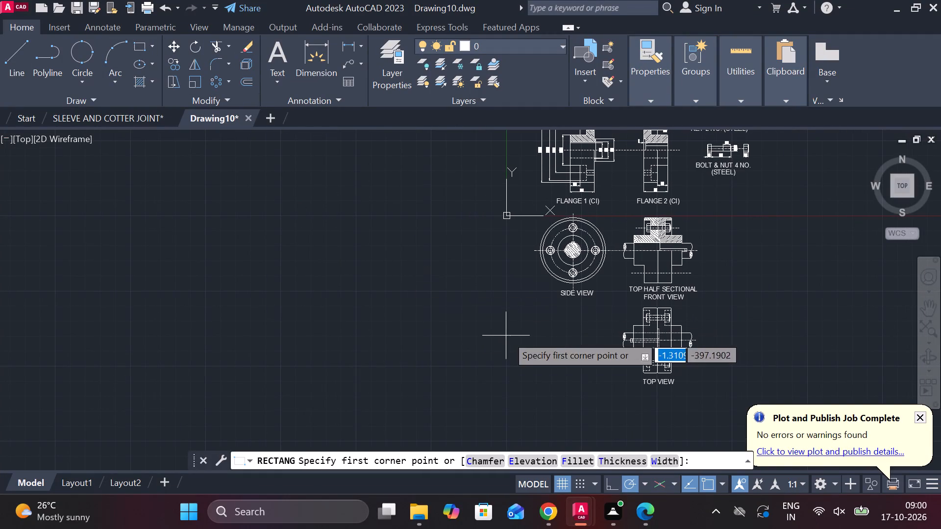
left_click(212, 193)
middle_click_drag(319, 269, 341, 288)
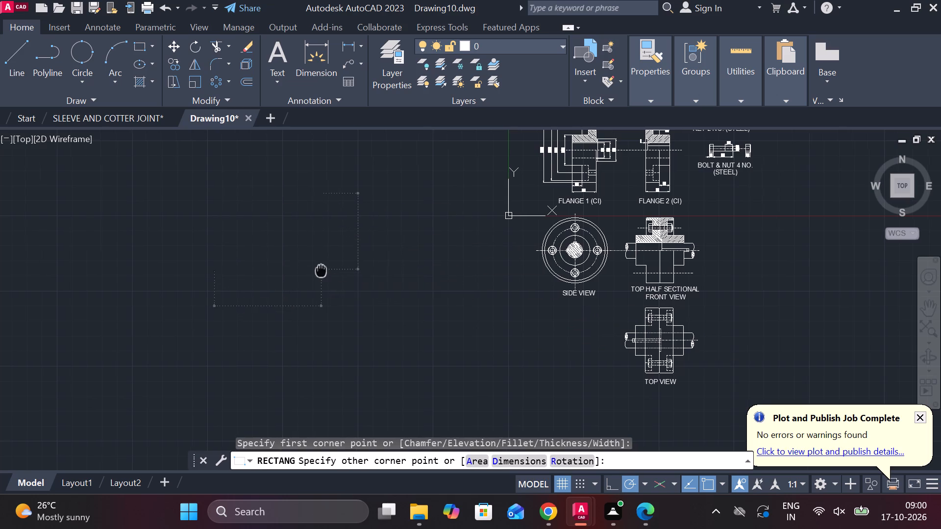
middle_click_drag(341, 288, 491, 328)
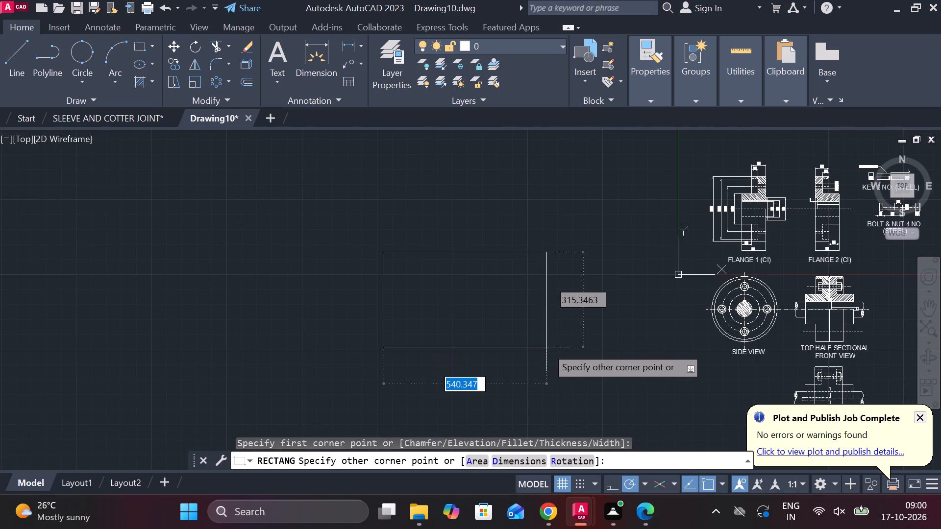
scroll(509, 334, "up", 2)
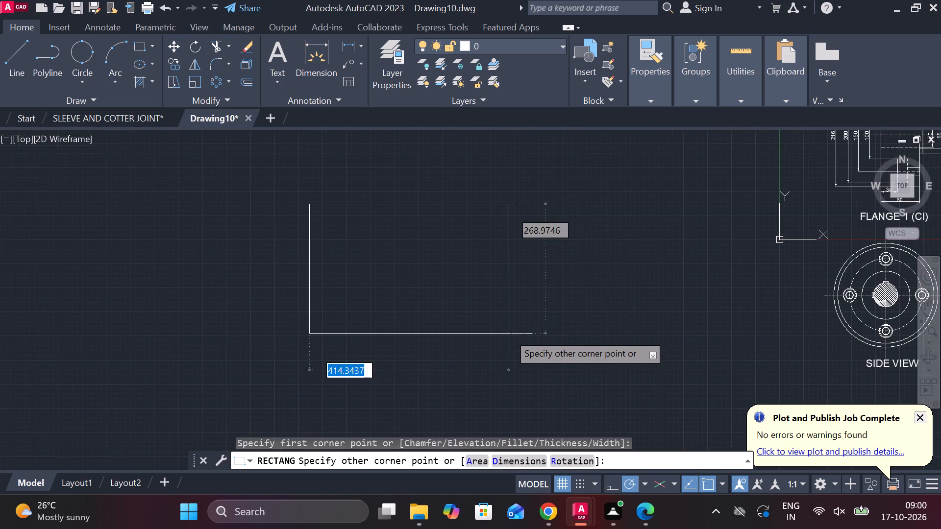
scroll(505, 334, "down", 1)
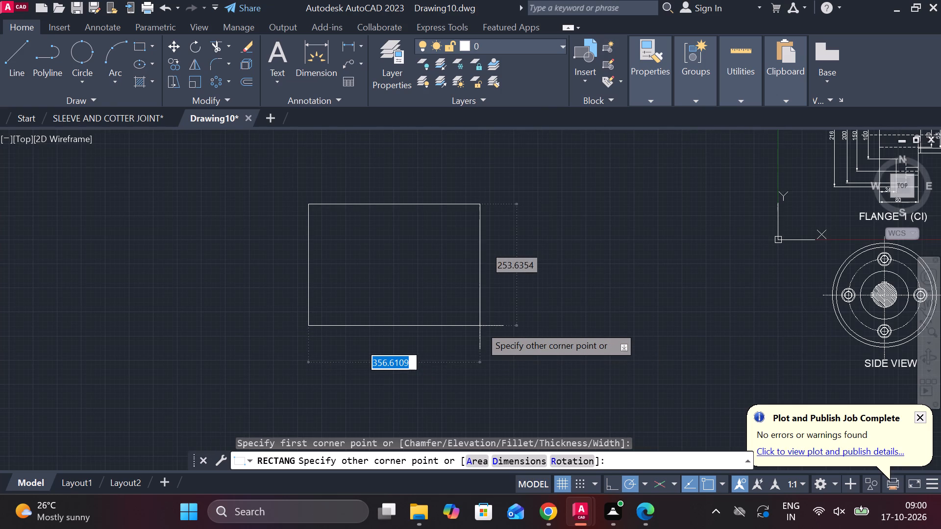
scroll(480, 326, "down", 3)
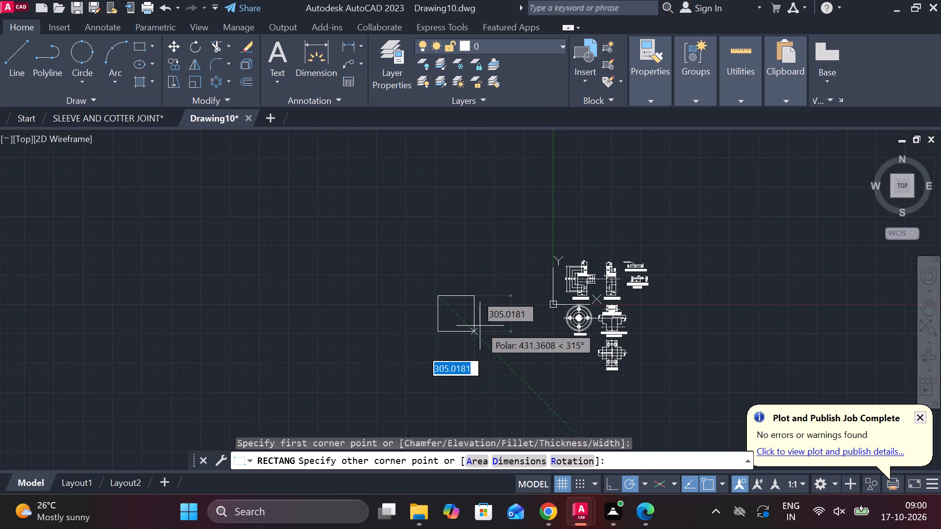
scroll(480, 326, "up", 4)
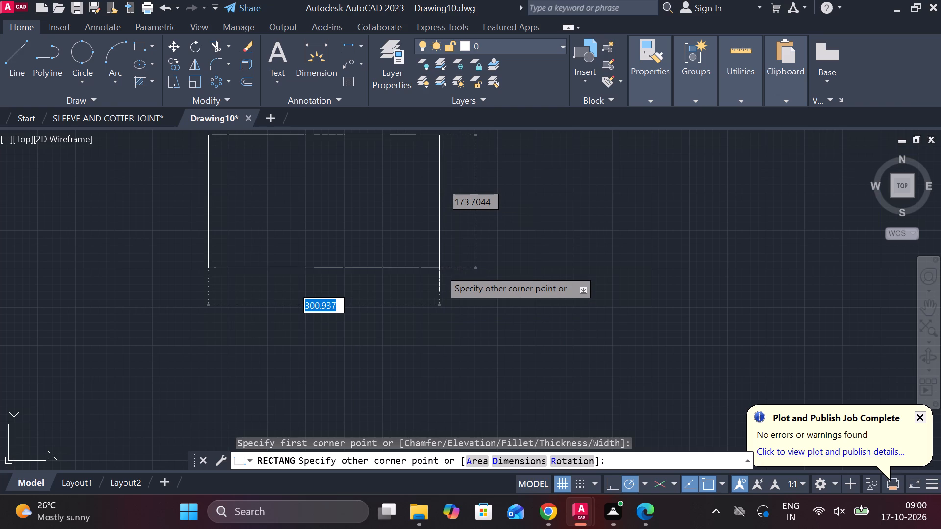
key("1")
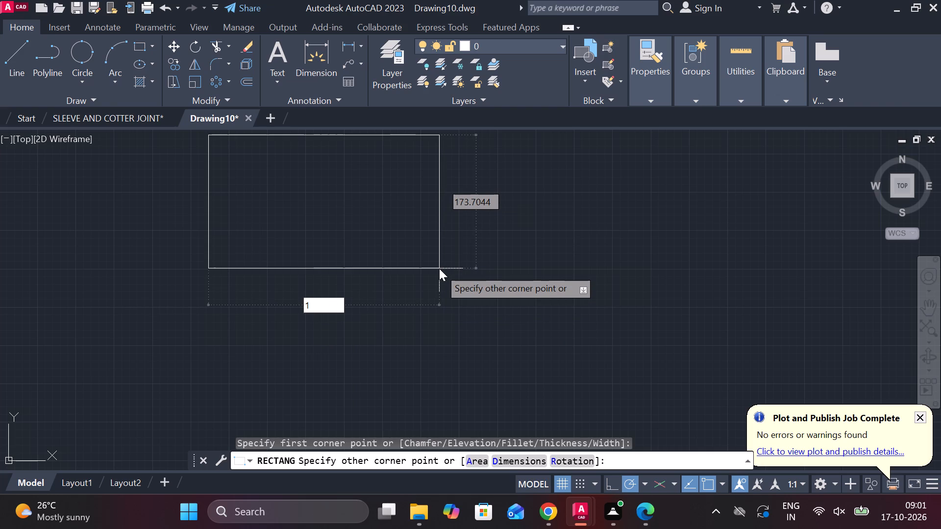
key("BackSpace")
type("200")
key("Tab")
middle_click_drag(444, 210, 594, 389)
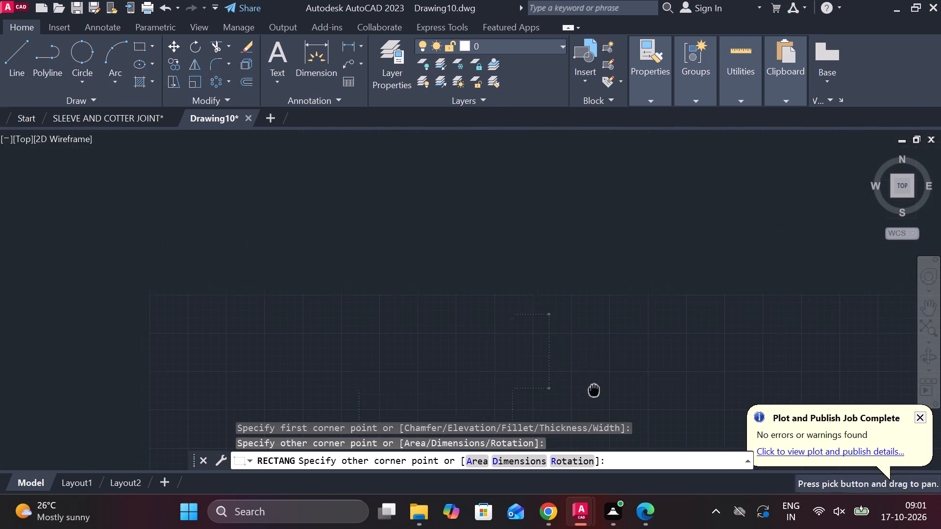
middle_click_drag(526, 352, 524, 254)
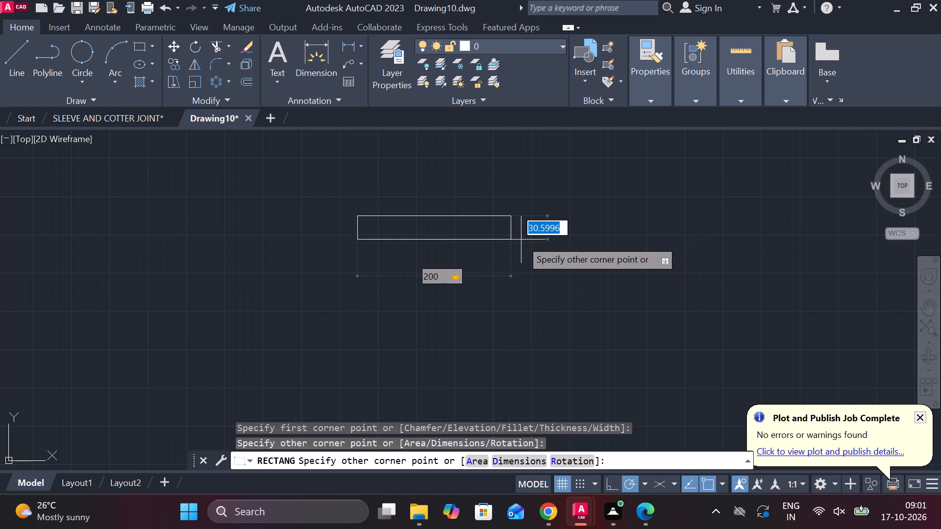
key("1")
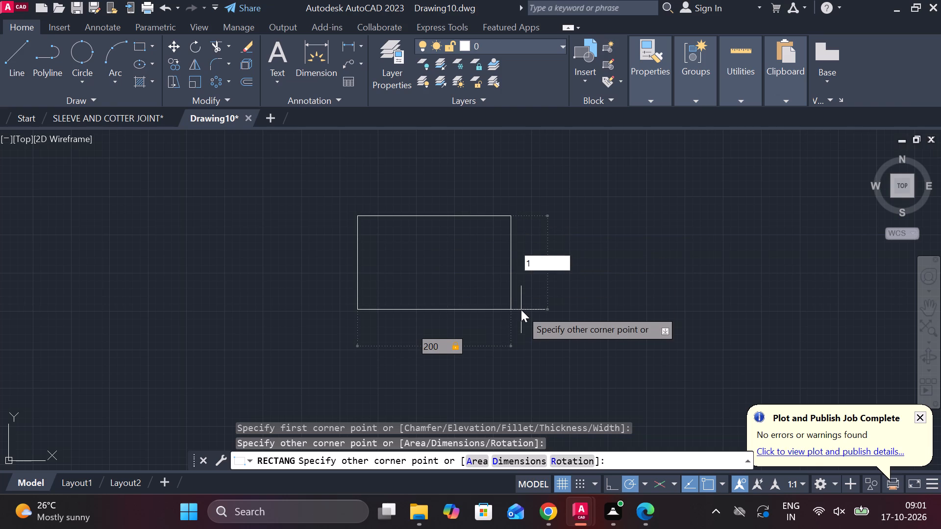
type("20")
key("Return")
Explode the 200 by 120 rectangle into separate lines.
scroll(413, 213, "up", 1)
middle_click_drag(426, 223, 441, 230)
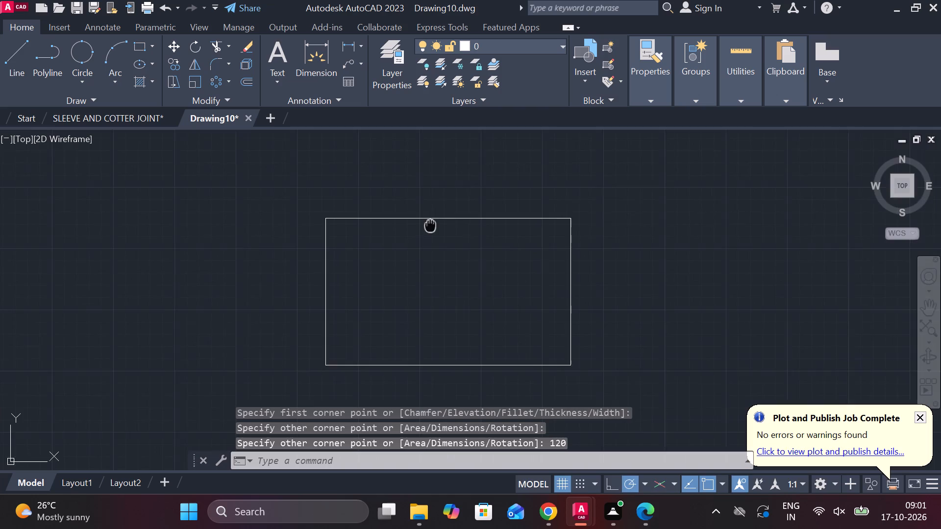
middle_click_drag(441, 230, 446, 237)
left_click_drag(307, 195, 311, 194)
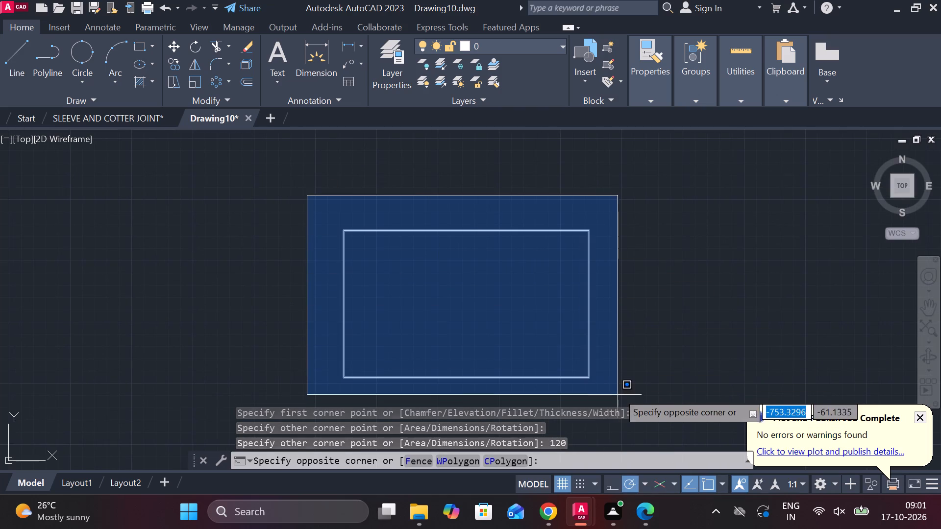
left_click(617, 380)
type("EX")
left_click(667, 414)
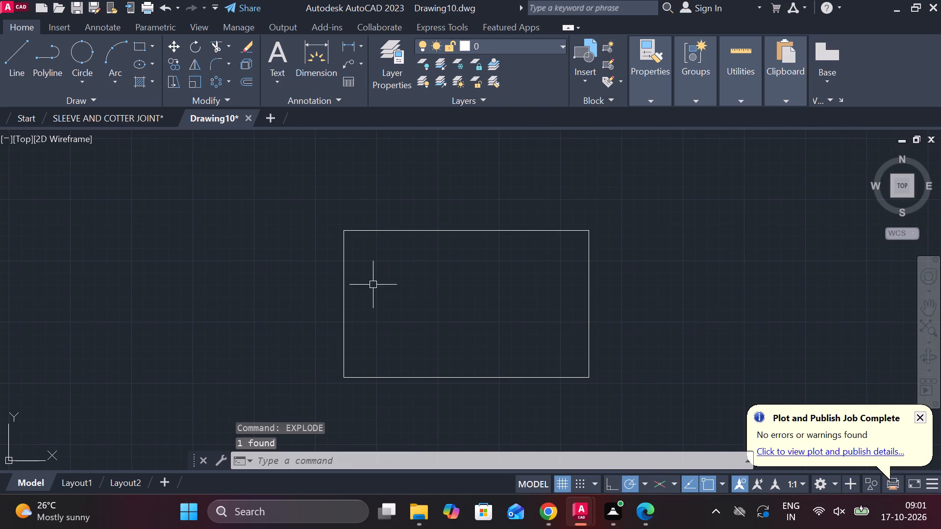
Move the rectangle's four lines below the side view, beside the left shaft end of the top view.
left_click(271, 211)
left_click(646, 407)
key("m")
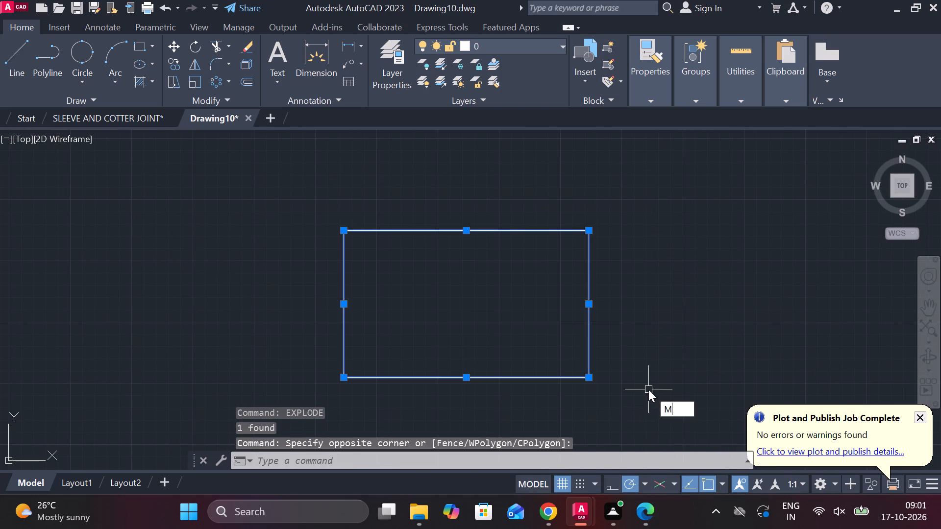
key("Return")
left_click(648, 354)
scroll(661, 349, "down", 2)
middle_click_drag(656, 346, 328, 227)
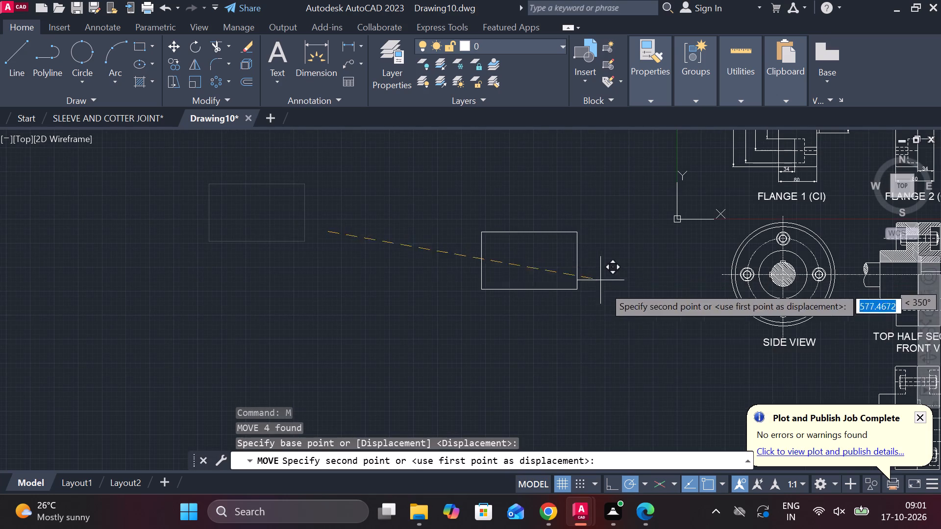
middle_click_drag(735, 386, 477, 276)
scroll(576, 333, "up", 2)
scroll(612, 301, "down", 1)
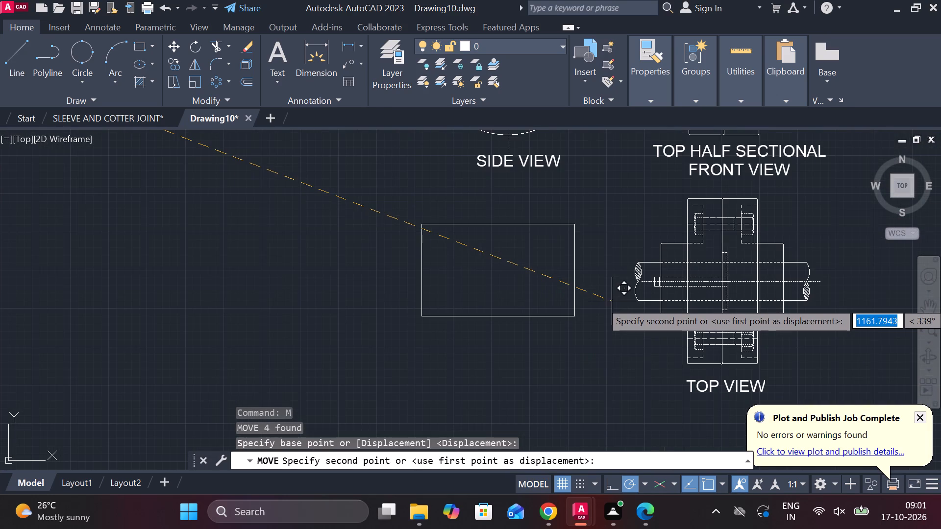
left_click(614, 300)
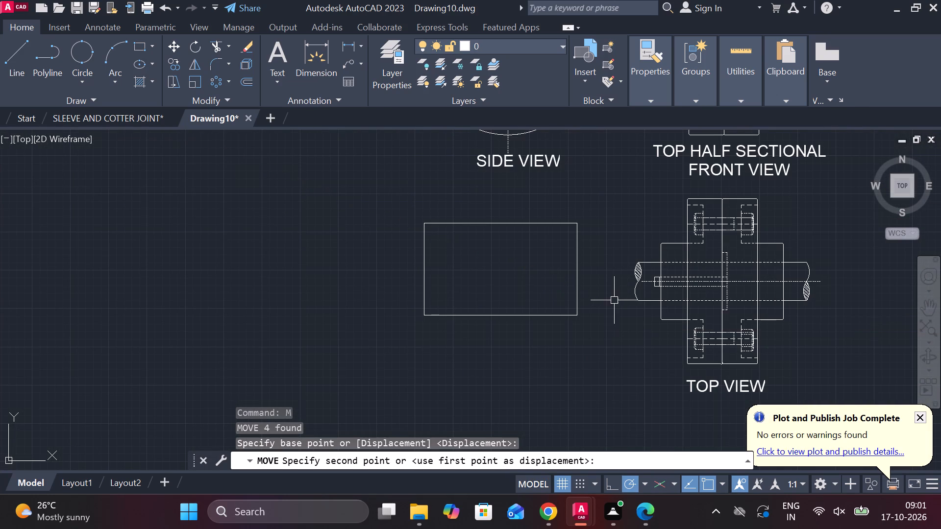
Copy the rectangle's top line downward at 20, 40, 60, 80 and 100 units to form six equal rows.
scroll(442, 237, "up", 1)
left_click(444, 217)
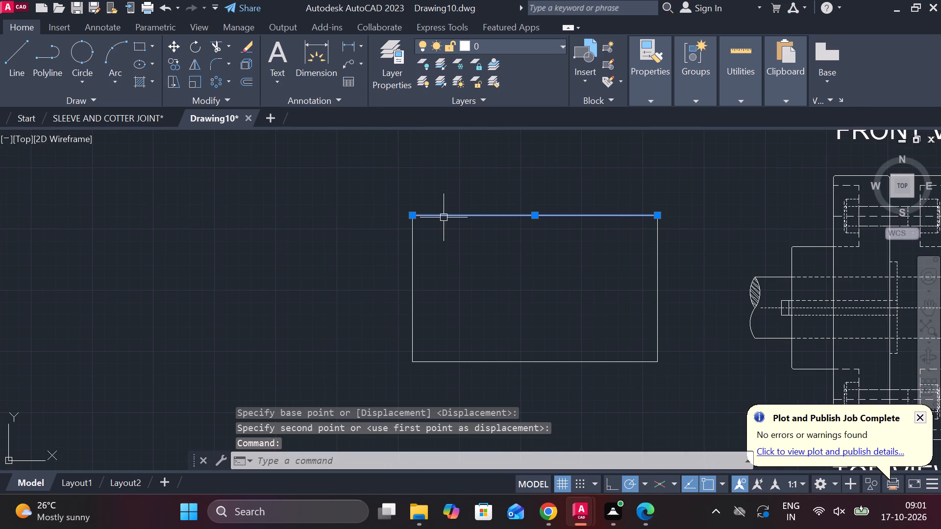
type("CO")
key("Return")
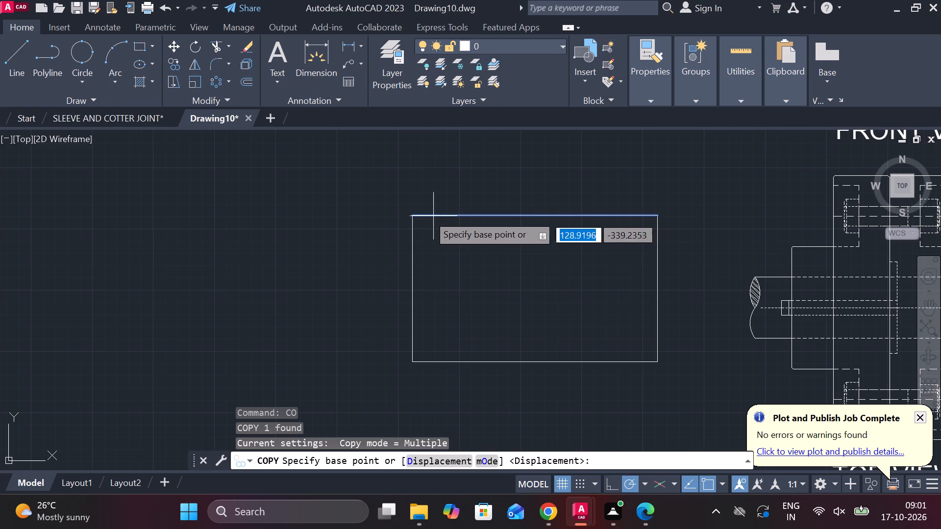
left_click(410, 215)
middle_click_drag(398, 330, 394, 286)
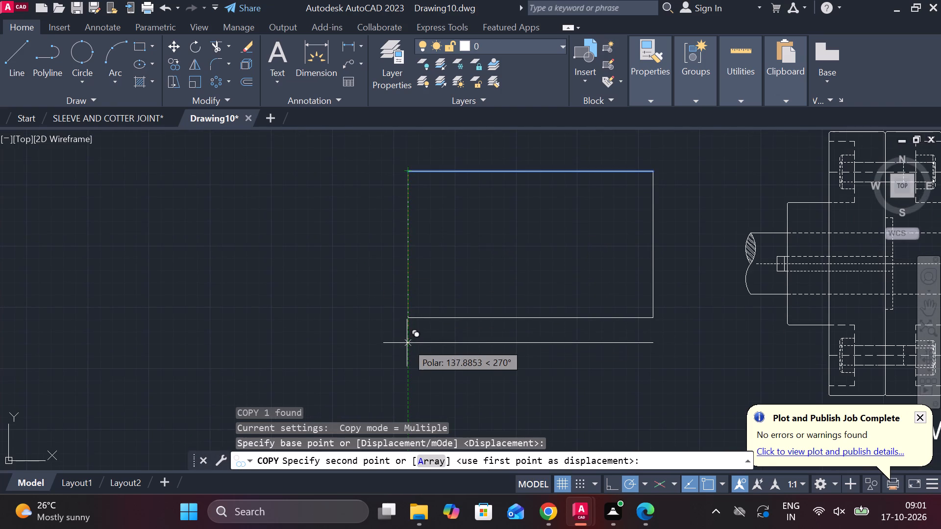
type("20")
key("Return")
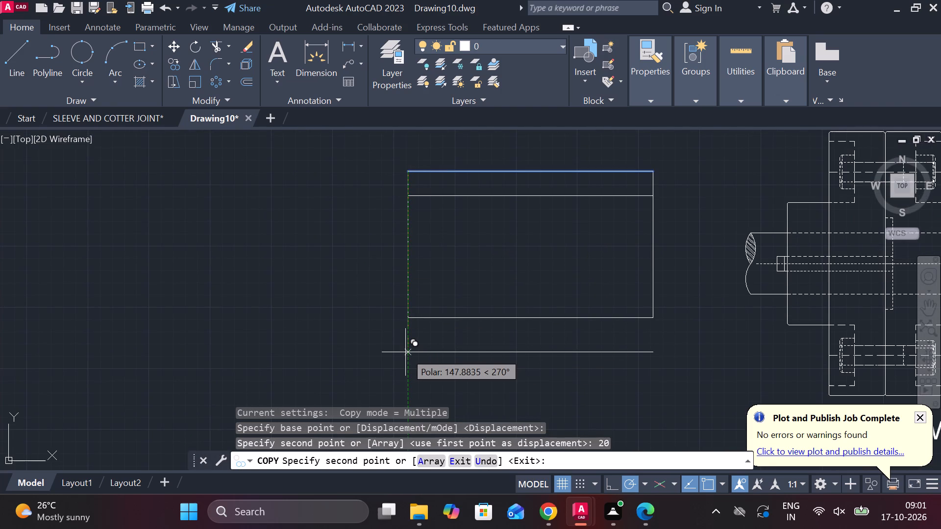
type("40")
key("Return")
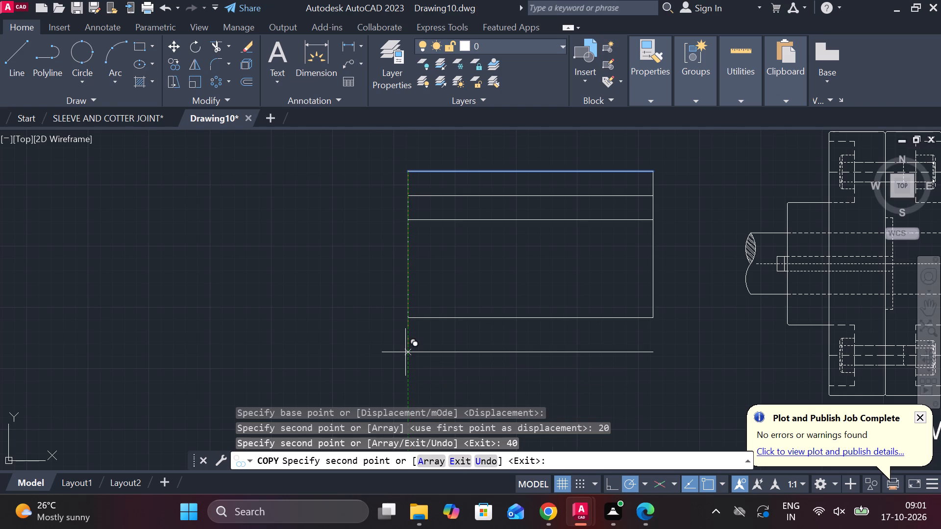
type("60")
key("Return")
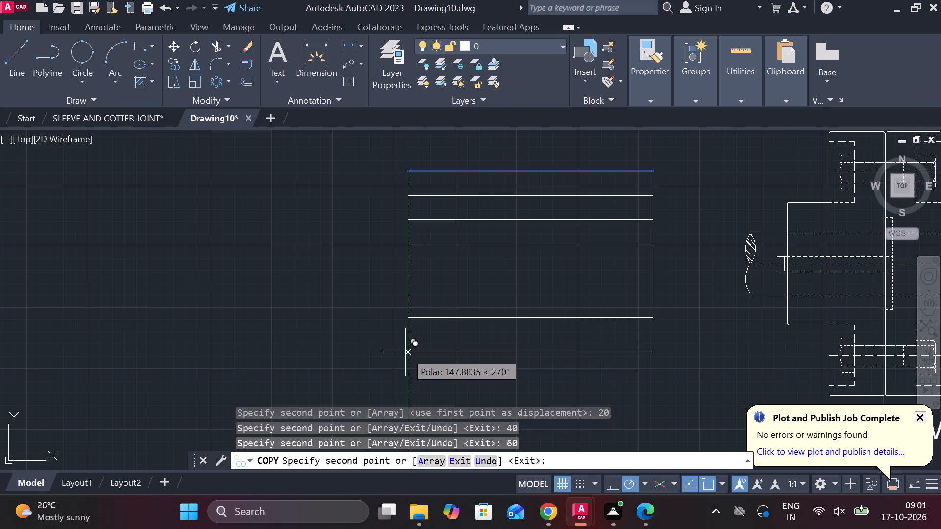
type("80")
key("Return")
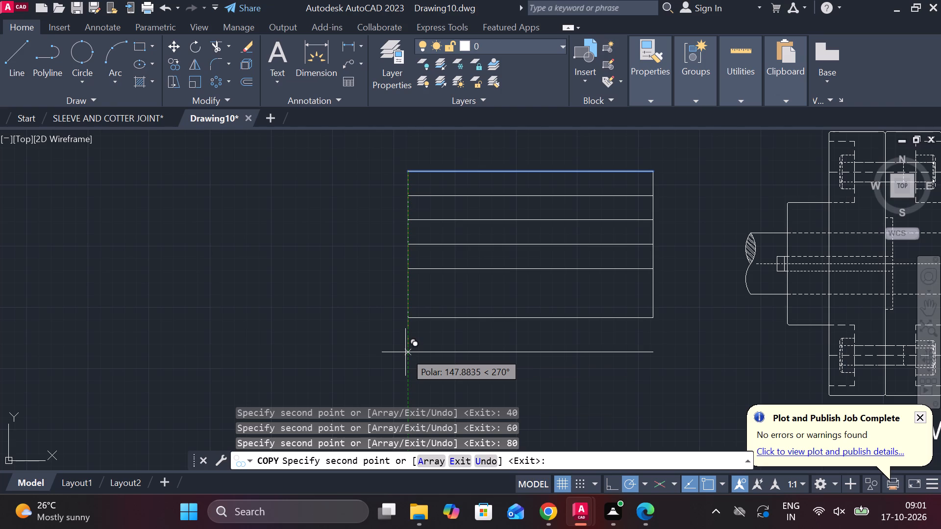
type("100")
key("Return")
key("Escape")
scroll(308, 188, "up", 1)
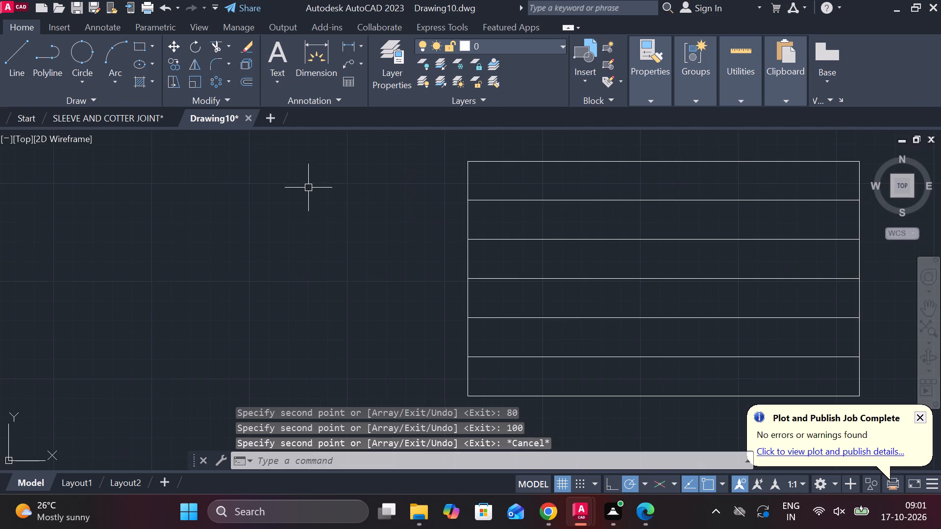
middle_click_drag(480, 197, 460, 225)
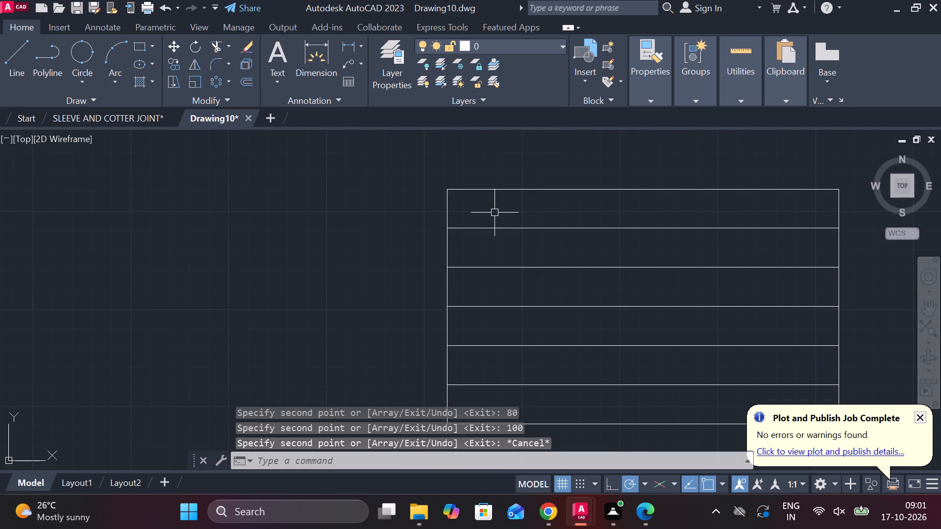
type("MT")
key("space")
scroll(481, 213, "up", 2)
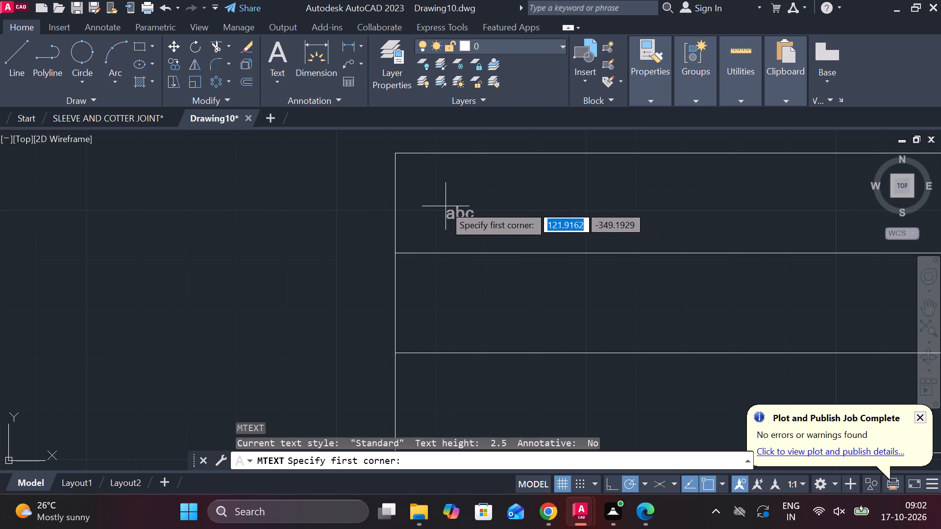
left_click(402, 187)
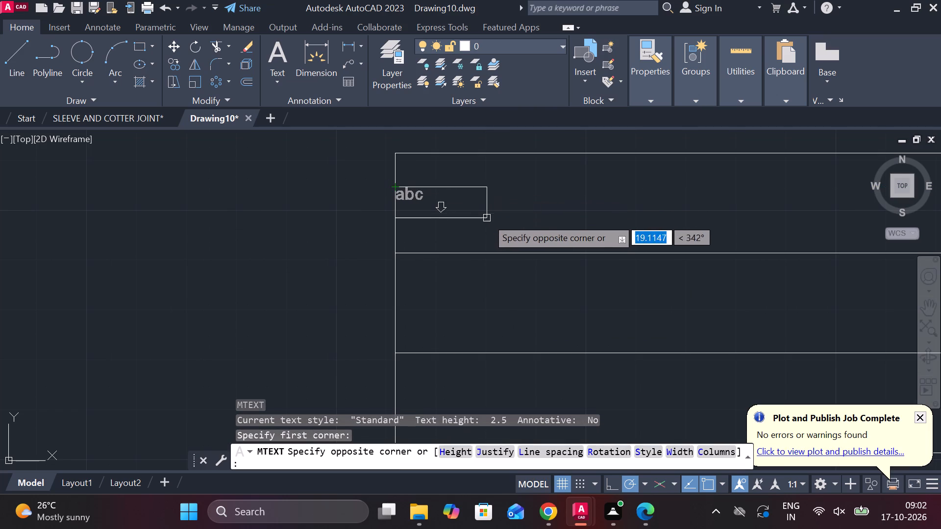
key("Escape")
Add the multiline text "S.NO" near the left end of the table's top row.
key("space")
left_click(417, 187)
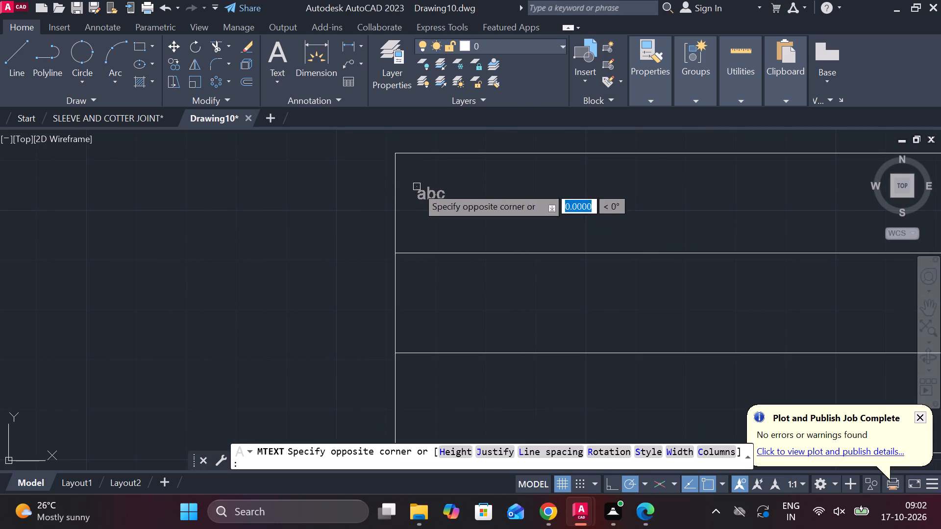
left_click(498, 226)
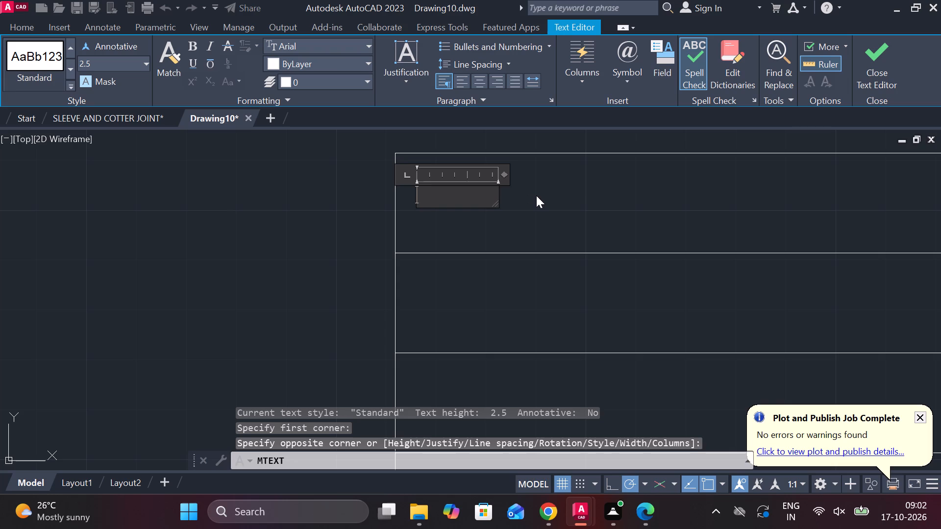
key("s")
type(".NO")
scroll(536, 195, "down", 3)
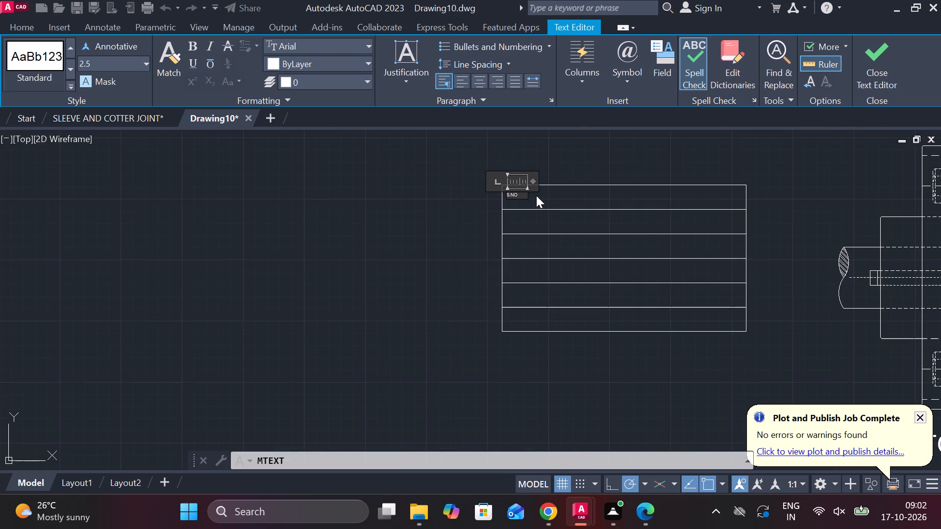
scroll(536, 195, "down", 1)
scroll(536, 195, "up", 3)
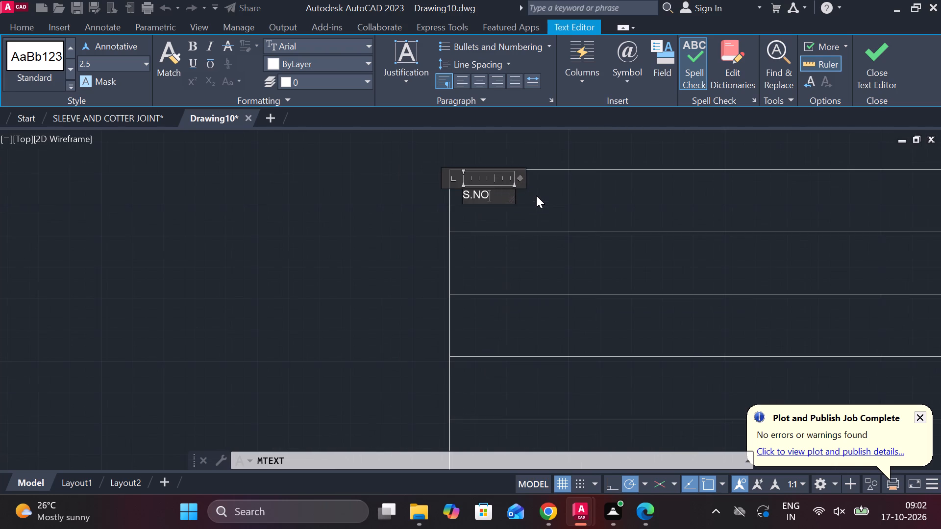
middle_click_drag(545, 197, 571, 236)
scroll(536, 238, "up", 2)
left_click_drag(503, 227, 492, 226)
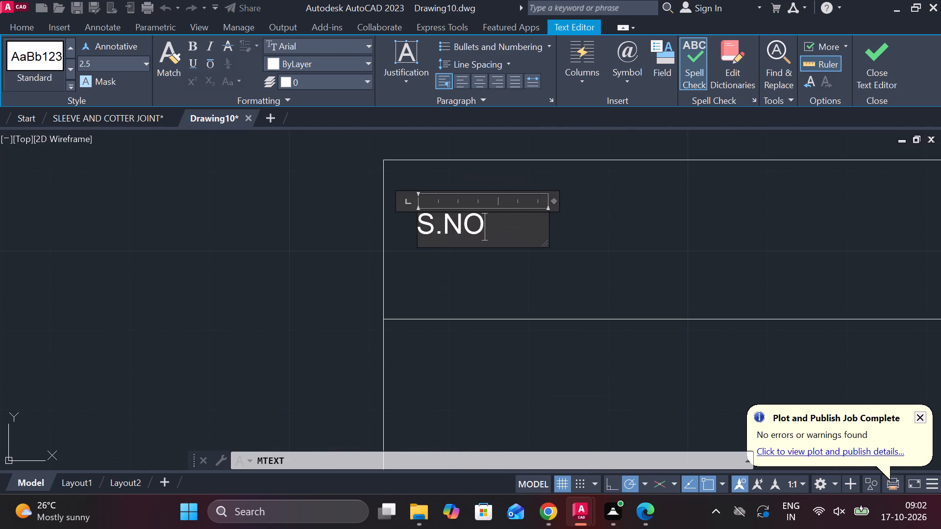
left_click_drag(492, 226, 413, 221)
left_click(413, 221)
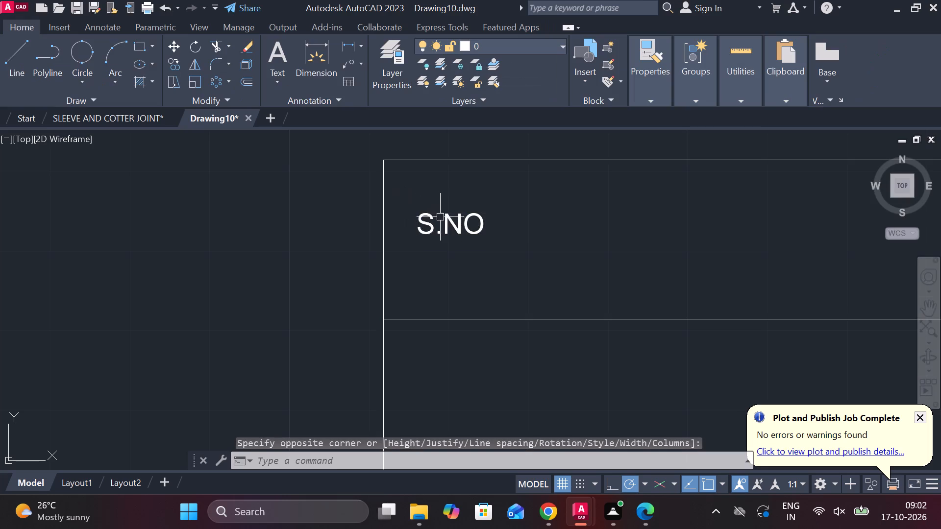
Centre-align the S.NO text and set its text height to 4.
left_click(474, 230)
scroll(474, 220, "up", 1)
double_click(474, 220)
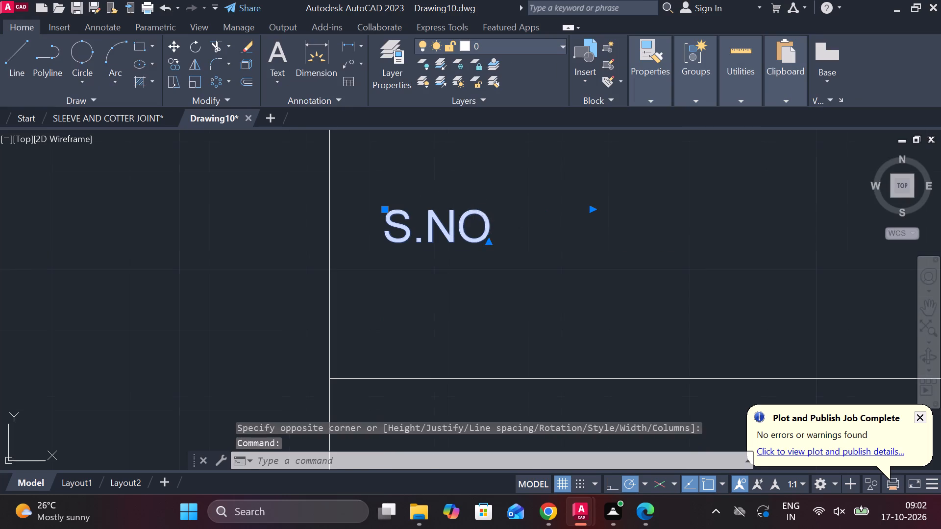
left_click(483, 226)
double_click(492, 226)
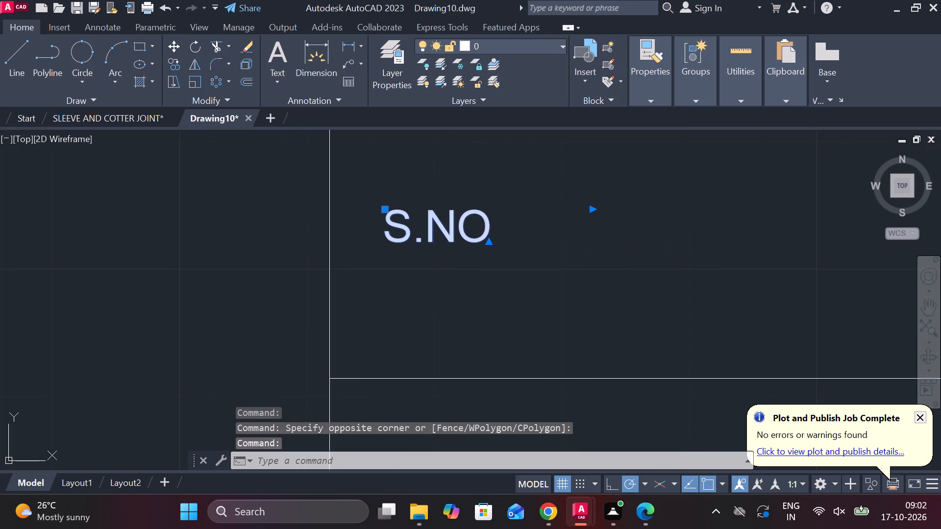
left_click_drag(495, 230, 393, 227)
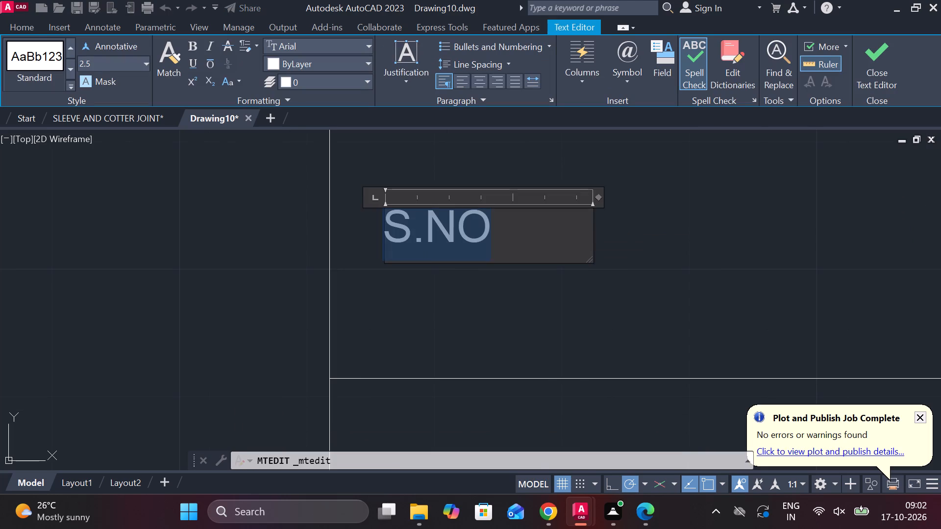
left_click_drag(393, 227, 387, 227)
left_click(475, 84)
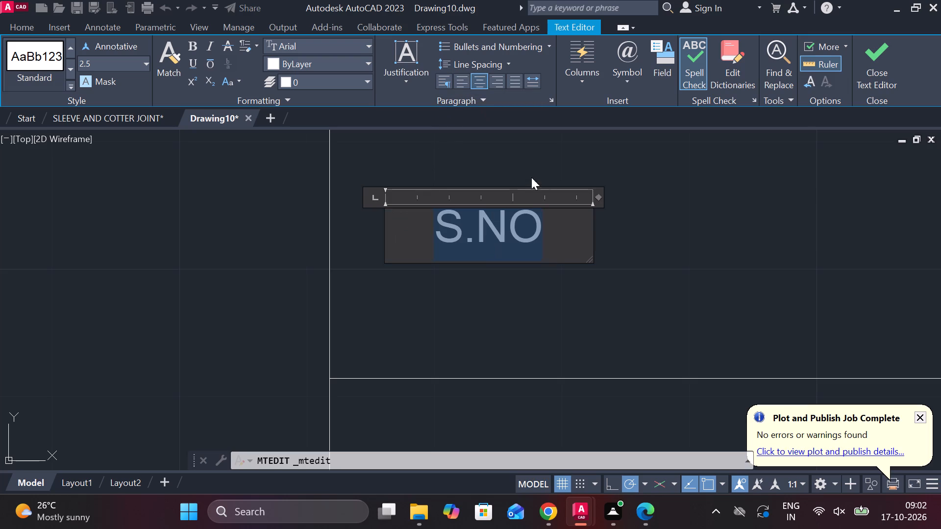
left_click(150, 66)
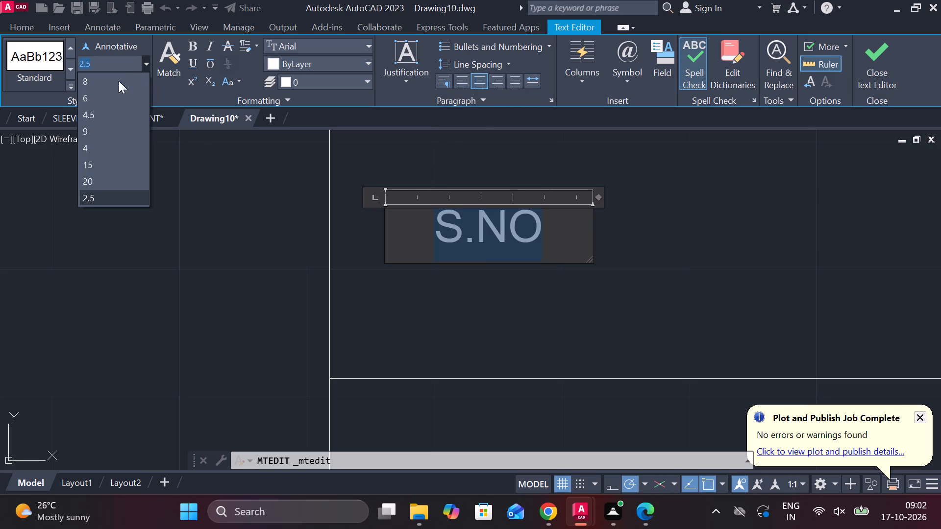
left_click(89, 147)
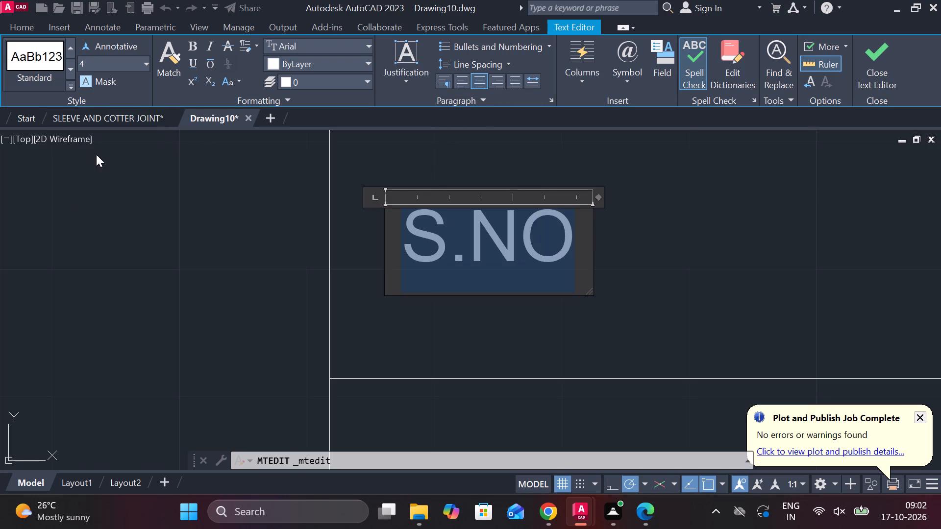
left_click(884, 61)
Set the S.NO text height to 8.
scroll(645, 282, "down", 3)
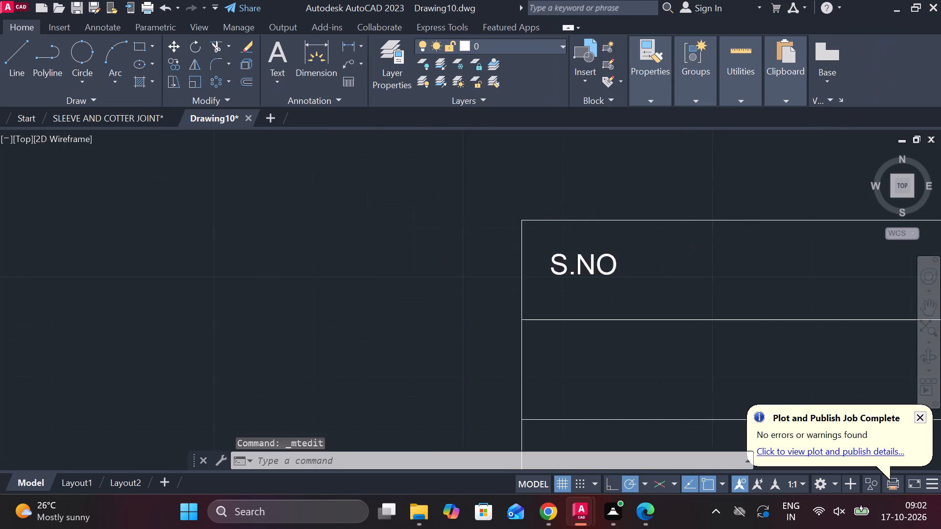
scroll(645, 282, "down", 2)
middle_click_drag(648, 281, 433, 237)
scroll(457, 239, "down", 1)
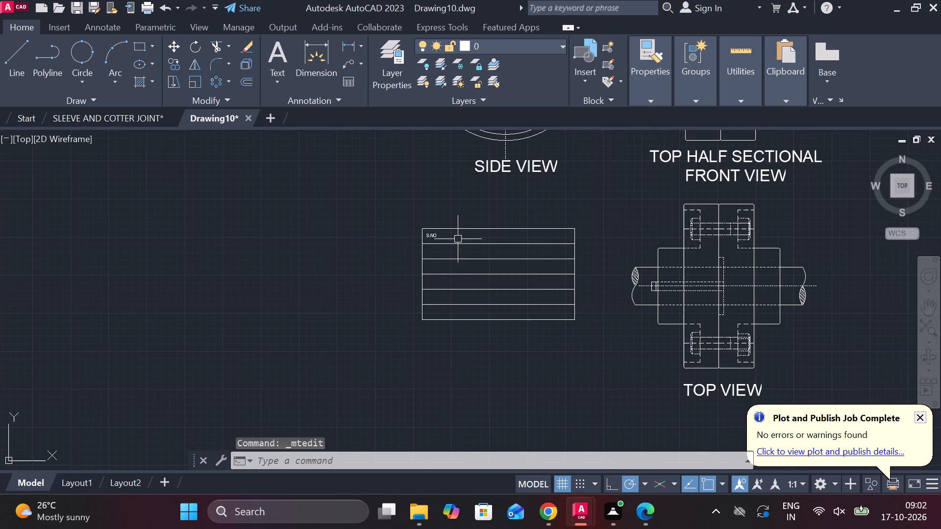
middle_click_drag(590, 234, 605, 326)
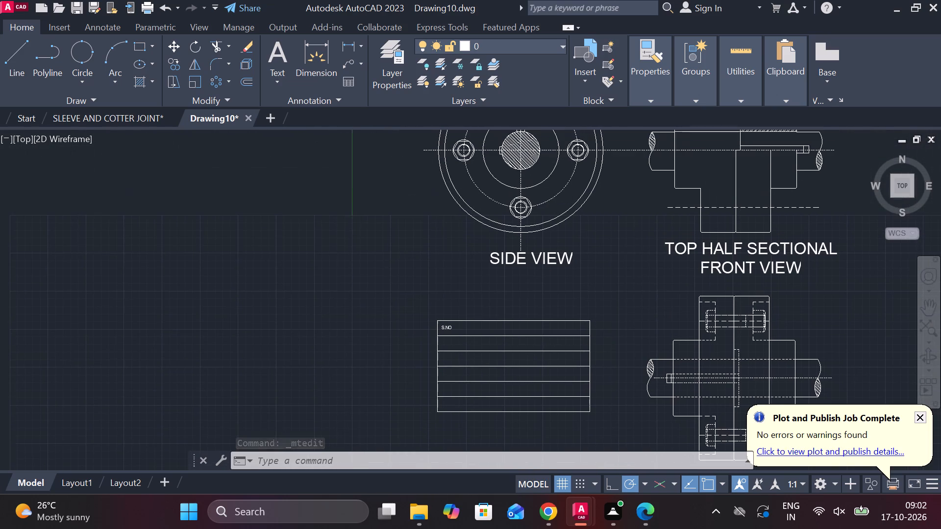
scroll(442, 334, "up", 3)
double_click(457, 309)
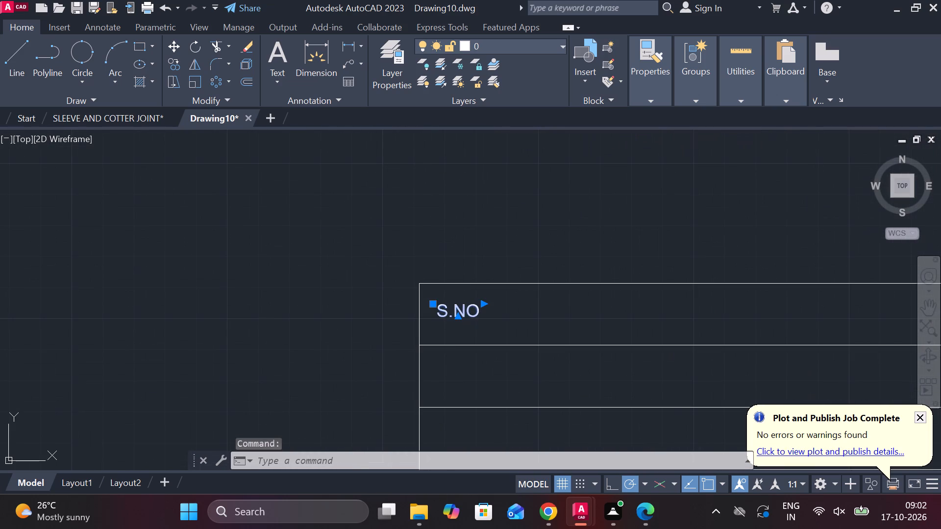
scroll(457, 309, "up", 1)
left_click_drag(494, 318, 389, 317)
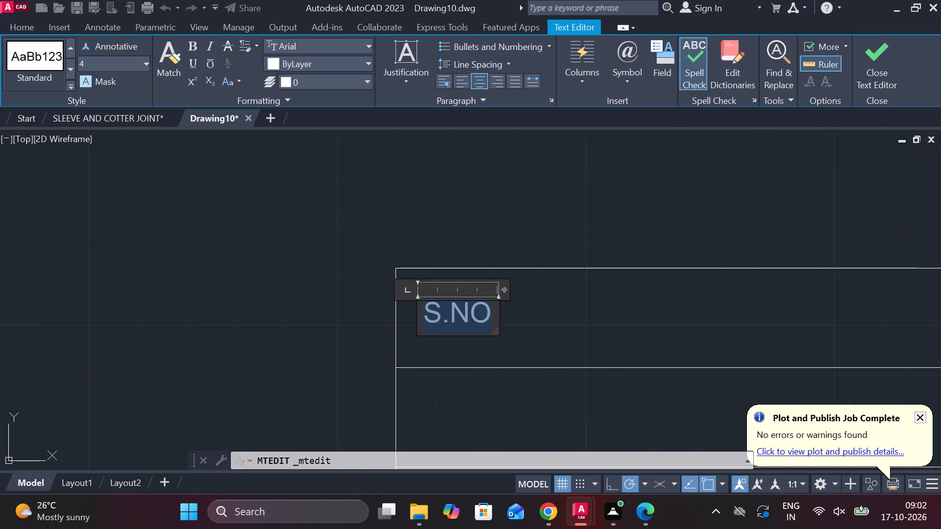
left_click_drag(389, 317, 384, 317)
left_click(147, 62)
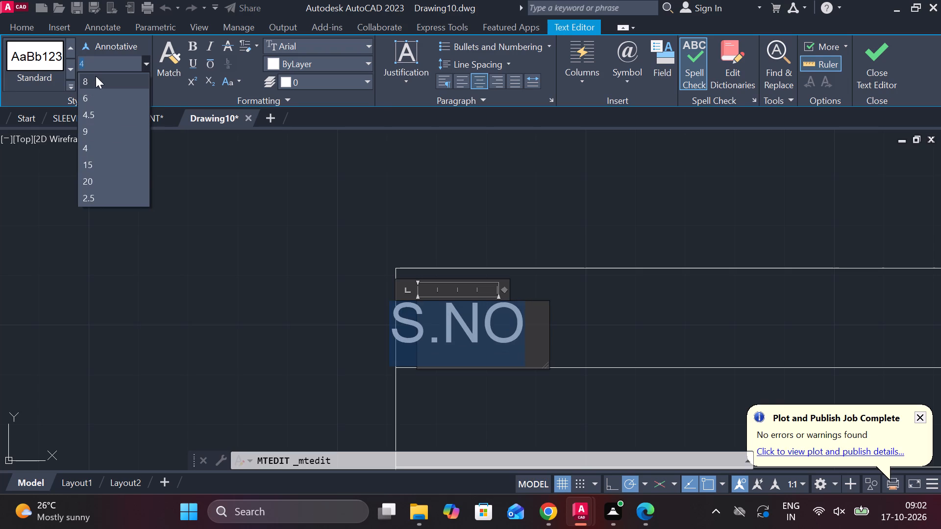
left_click(96, 76)
left_click(854, 71)
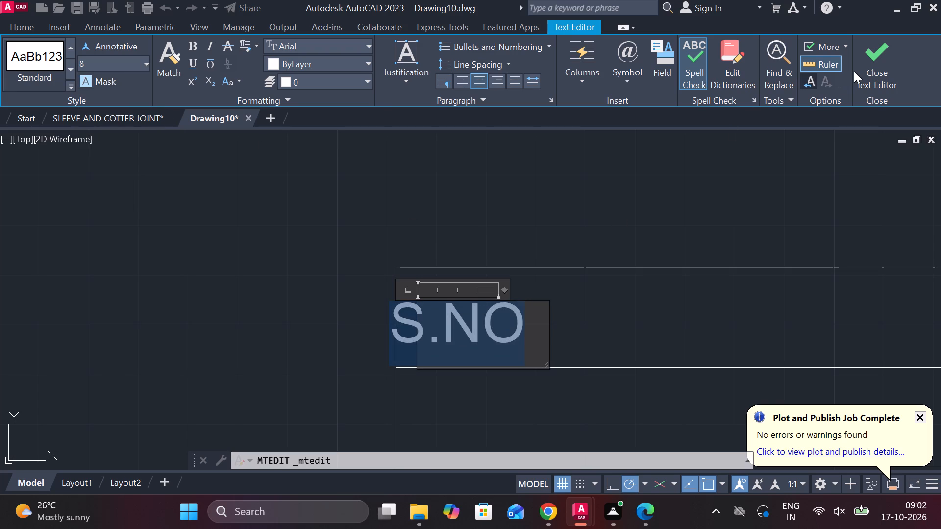
left_click(860, 68)
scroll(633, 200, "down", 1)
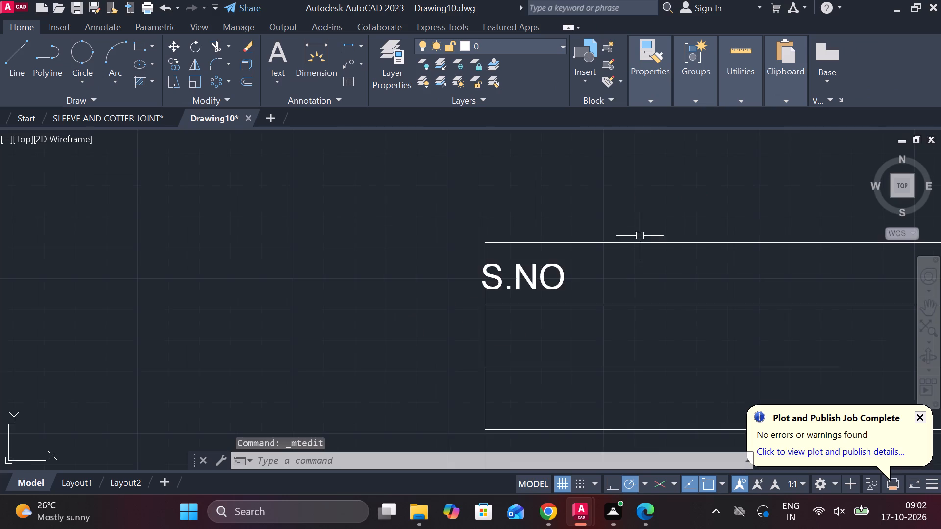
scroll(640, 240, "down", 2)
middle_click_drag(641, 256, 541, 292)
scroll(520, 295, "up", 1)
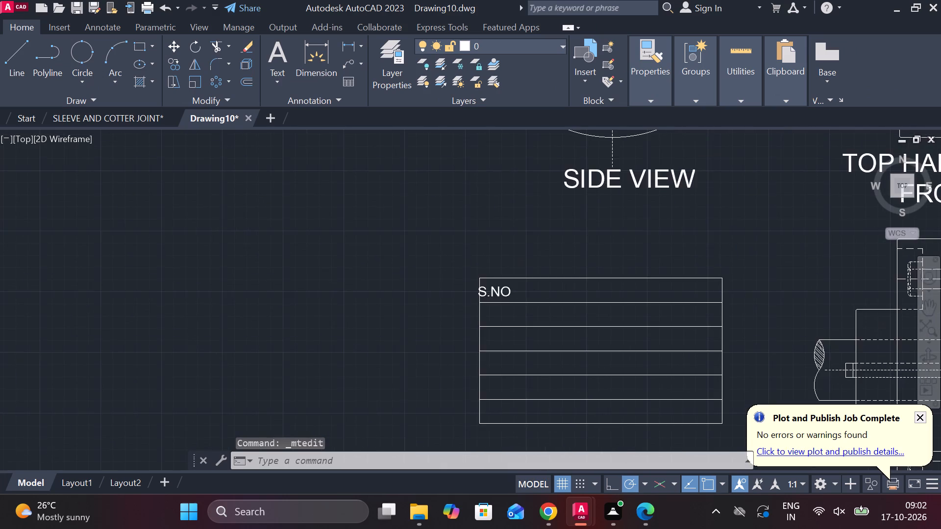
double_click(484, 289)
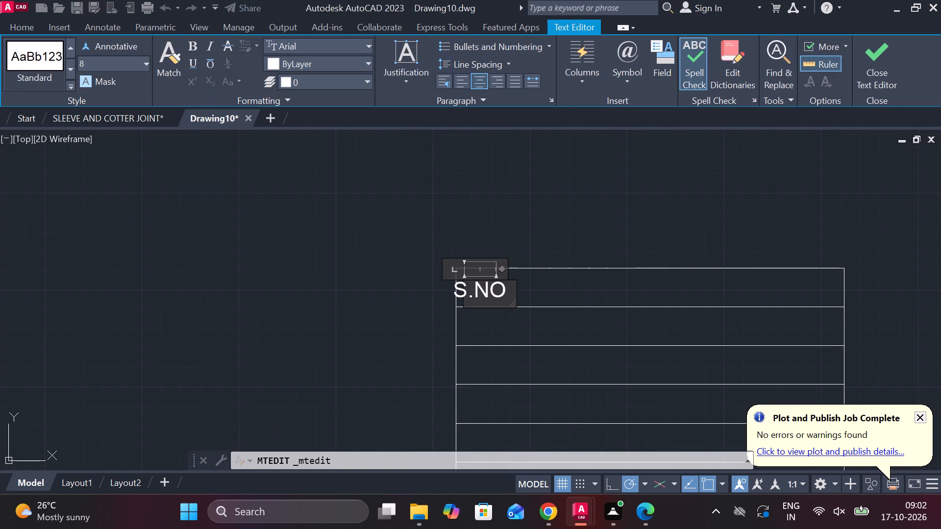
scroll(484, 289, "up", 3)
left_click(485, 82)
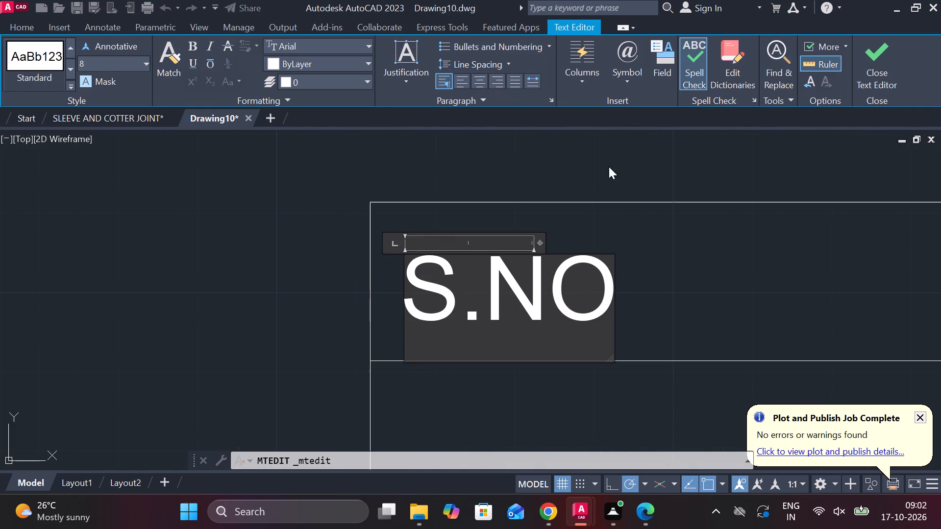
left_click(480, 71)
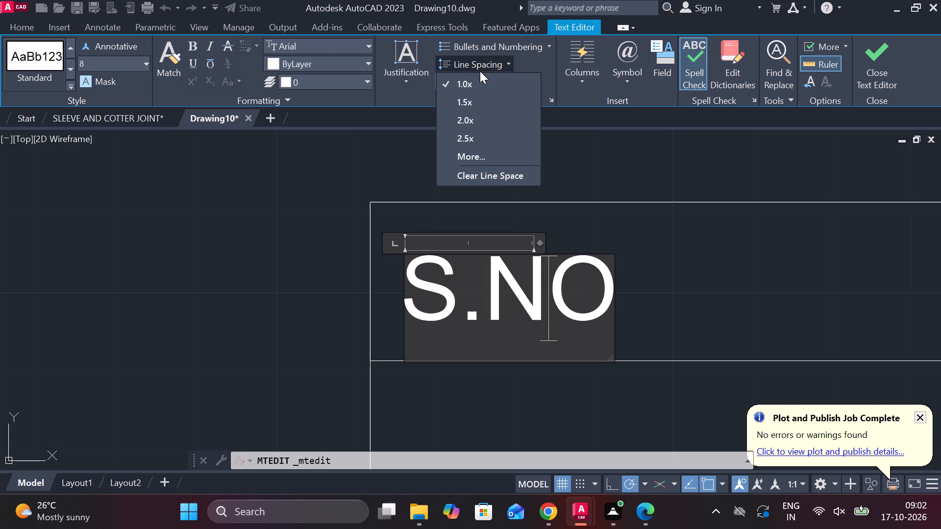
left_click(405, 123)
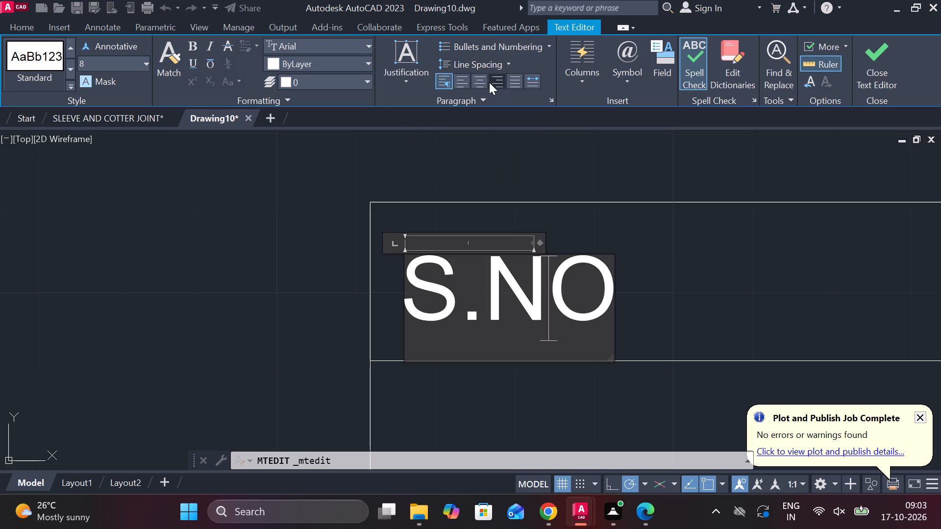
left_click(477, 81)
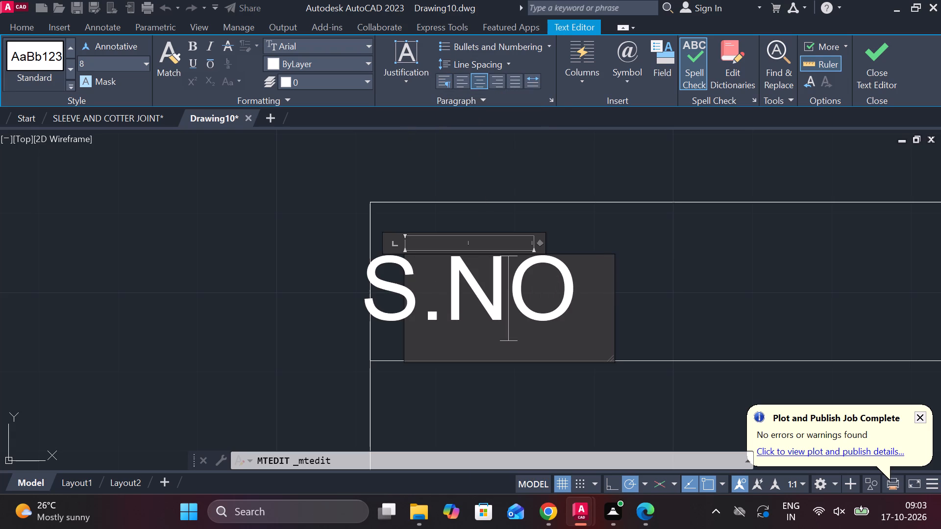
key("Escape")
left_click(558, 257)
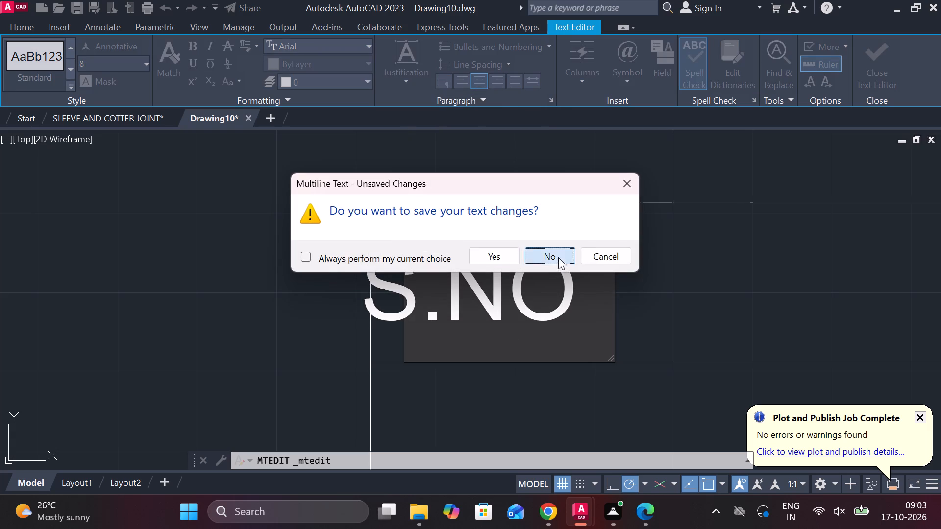
Move the S.NO text slightly to the right so it sits inside the table's left edge.
left_click(521, 289)
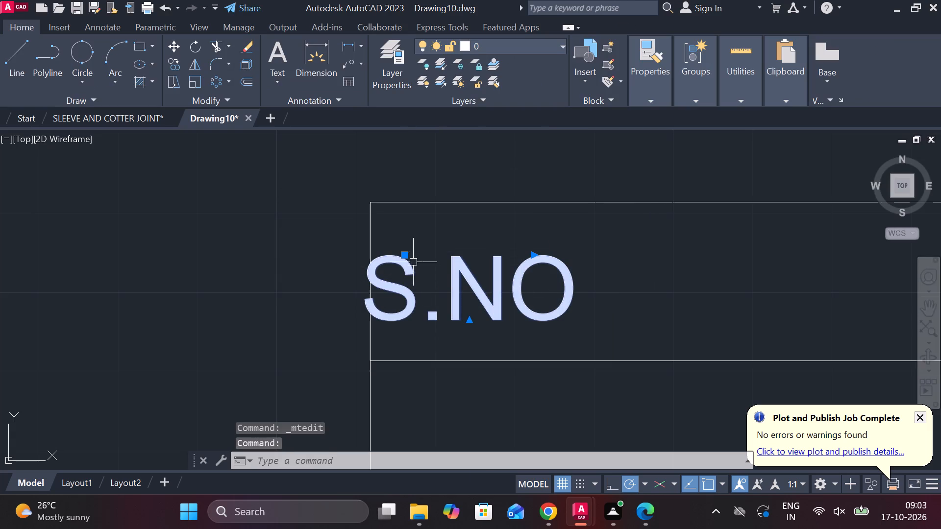
left_click(404, 255)
left_click(441, 260)
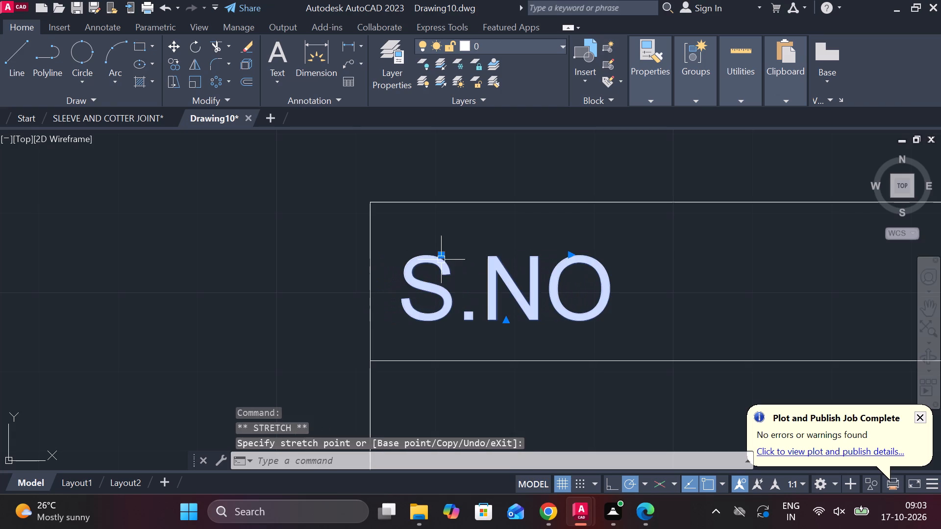
key("Escape")
Draw a vertical column line just right of S.NO, from the table's top edge perpendicular to its bottom edge.
scroll(540, 271, "down", 2)
key("l")
key("Return")
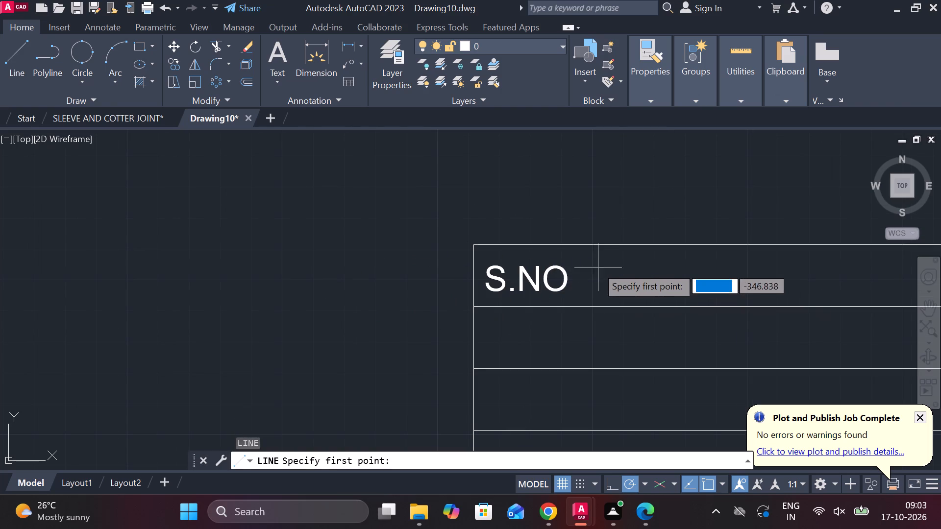
left_click(585, 248)
middle_click_drag(576, 316, 577, 311)
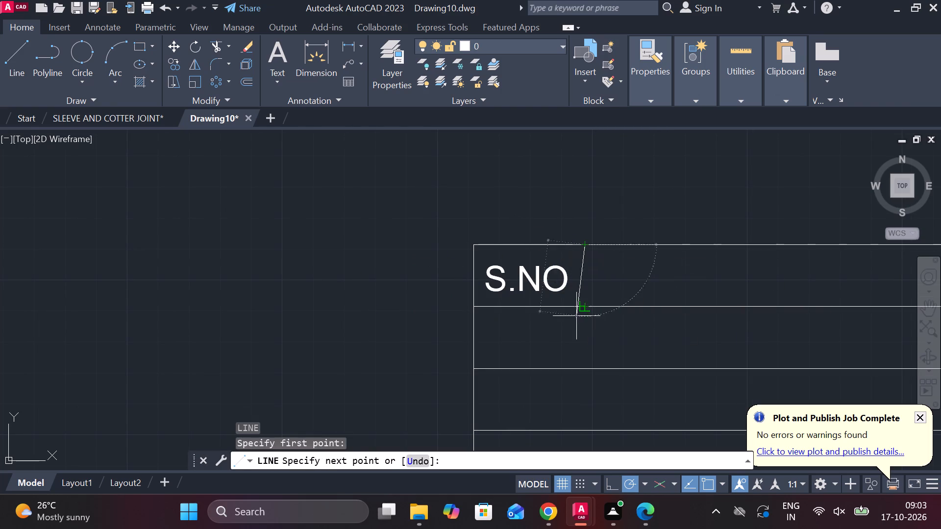
middle_click_drag(577, 311, 585, 232)
scroll(592, 219, "down", 2)
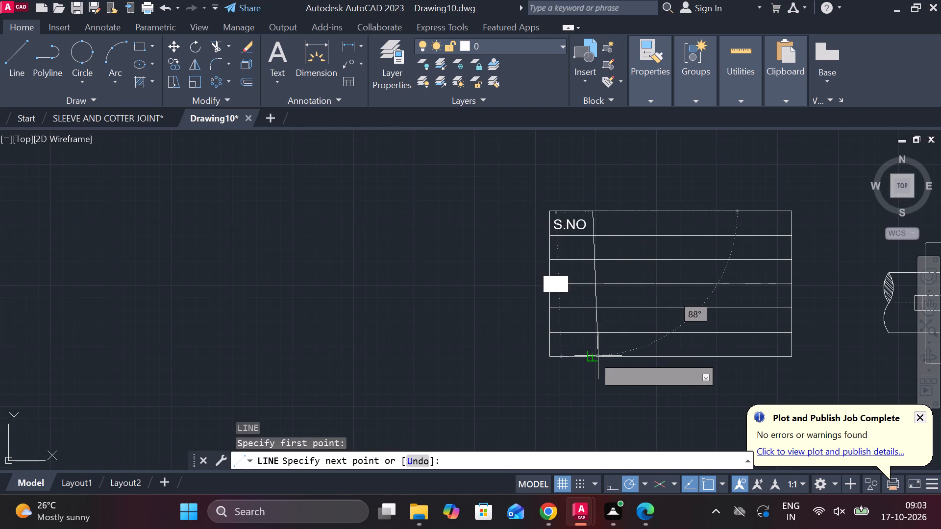
left_click(590, 358)
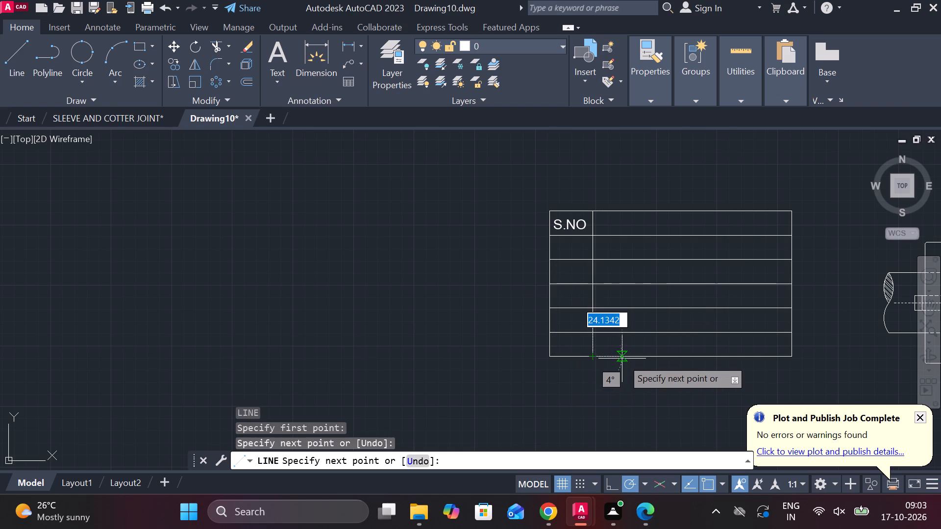
key("Escape")
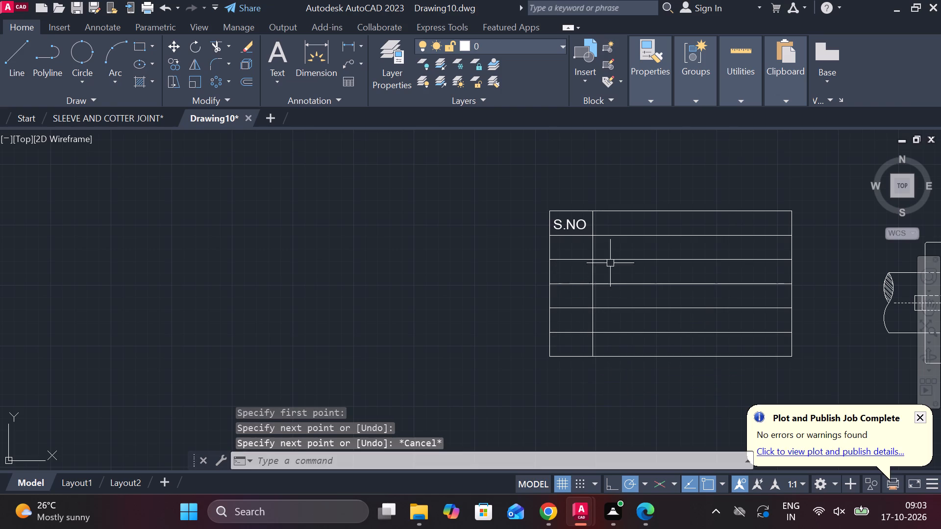
Copy the S.NO text about 56 units horizontally into the header cell of the second column.
scroll(609, 252, "up", 2)
middle_click_drag(604, 248, 557, 310)
left_click(495, 247)
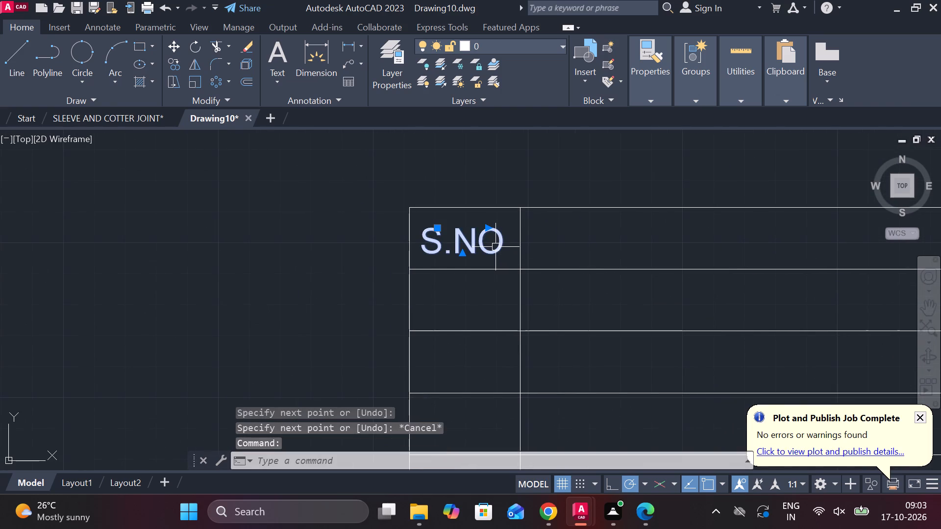
type("CO")
key("Return")
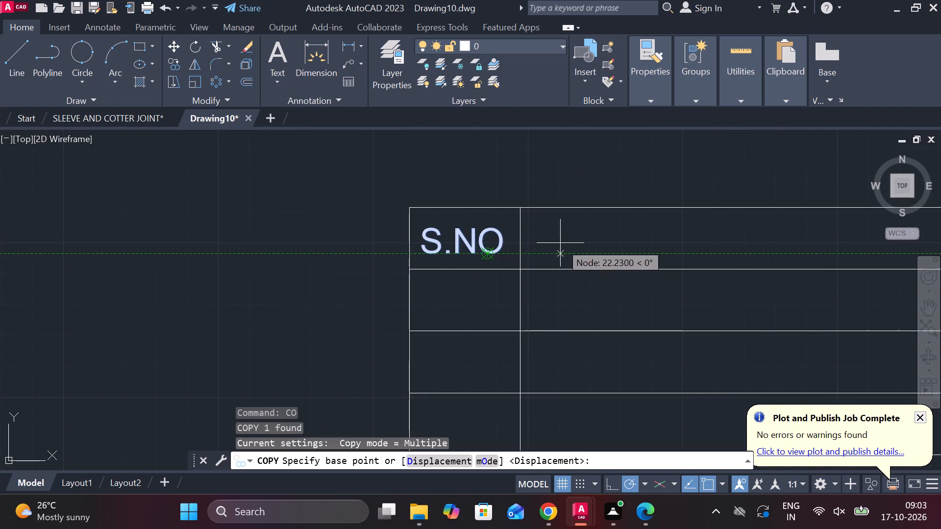
left_click(565, 242)
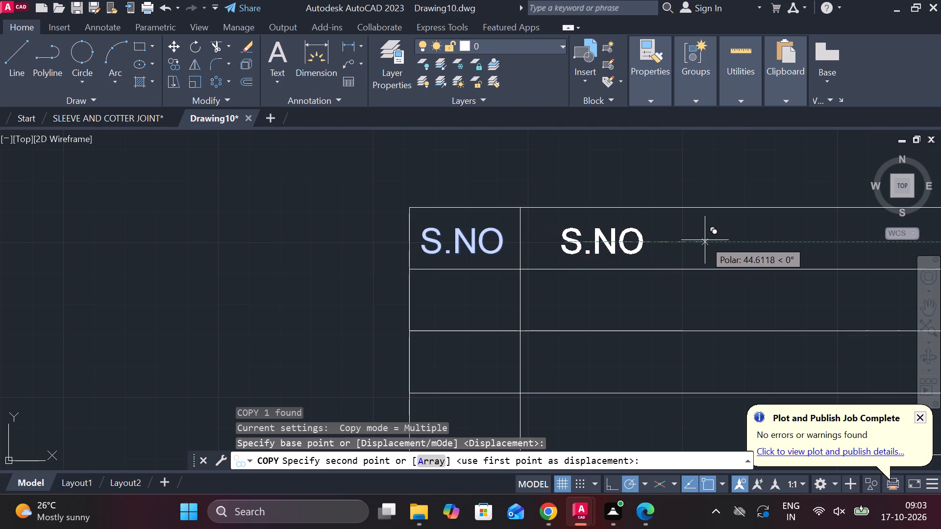
left_click(739, 238)
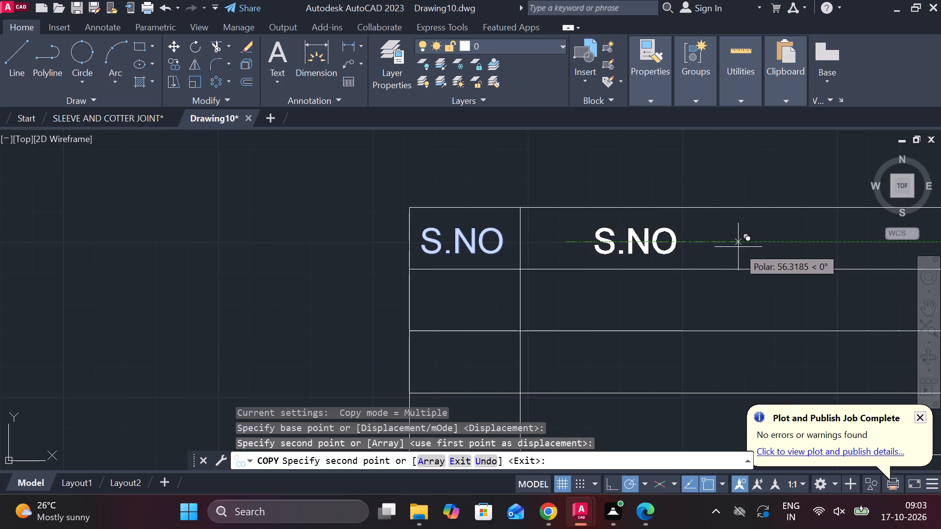
key("Escape")
Replace the copied S.NO text in the second column's header cell with PART NAME.
left_click(652, 258)
double_click(642, 252)
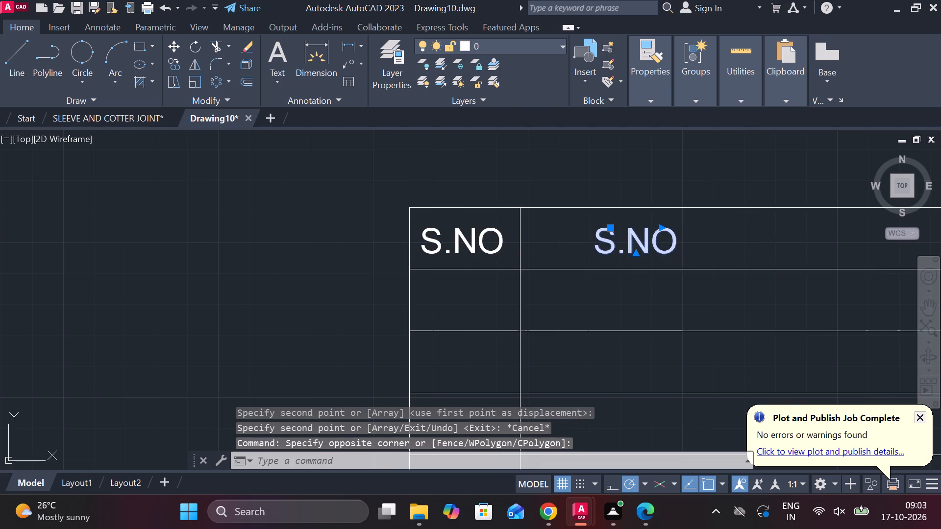
left_click(679, 249)
key("BackSpace")
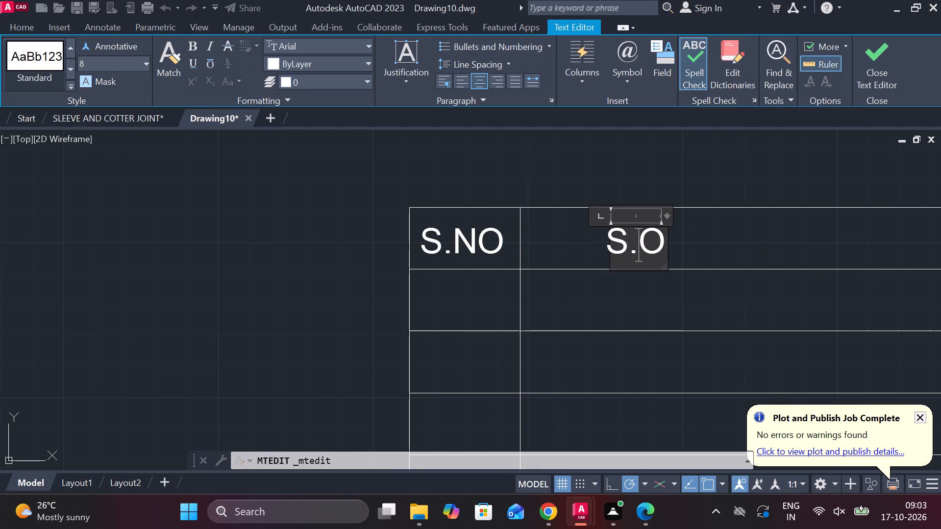
key("BackSpace")
key("BackSpace")
key("Right")
key("BackSpace")
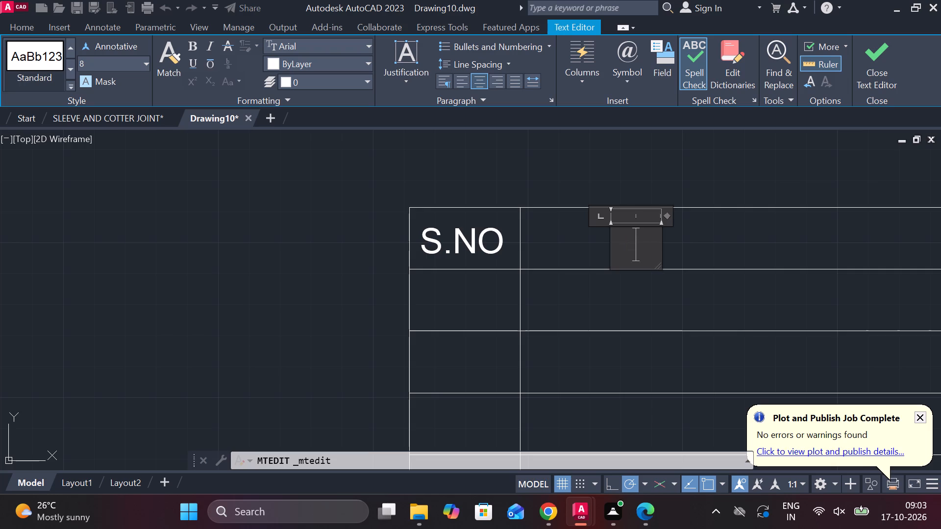
type("PART NAME")
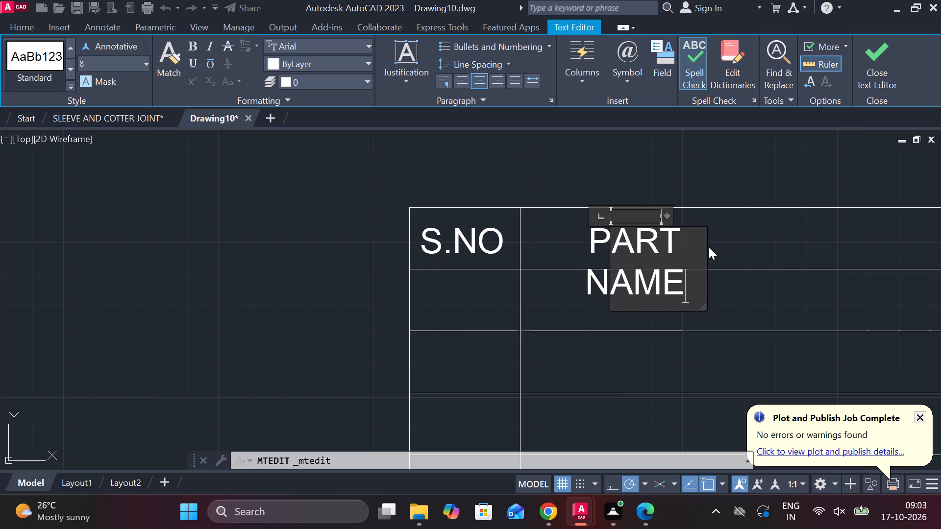
left_click_drag(706, 247, 753, 222)
left_click_drag(755, 221, 787, 245)
Widen the PART NAME text box just enough for both words to fit on one line.
middle_click_drag(686, 244, 669, 244)
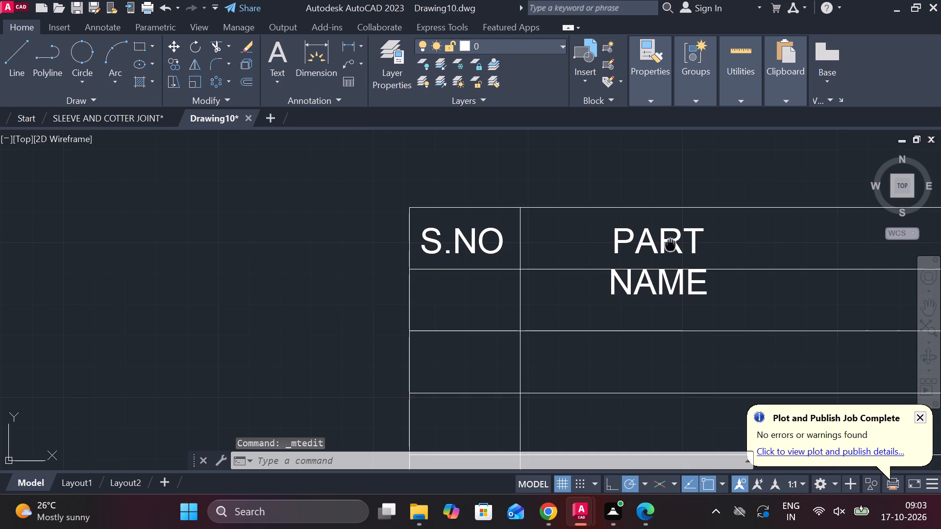
middle_click_drag(669, 244, 520, 242)
left_click(496, 240)
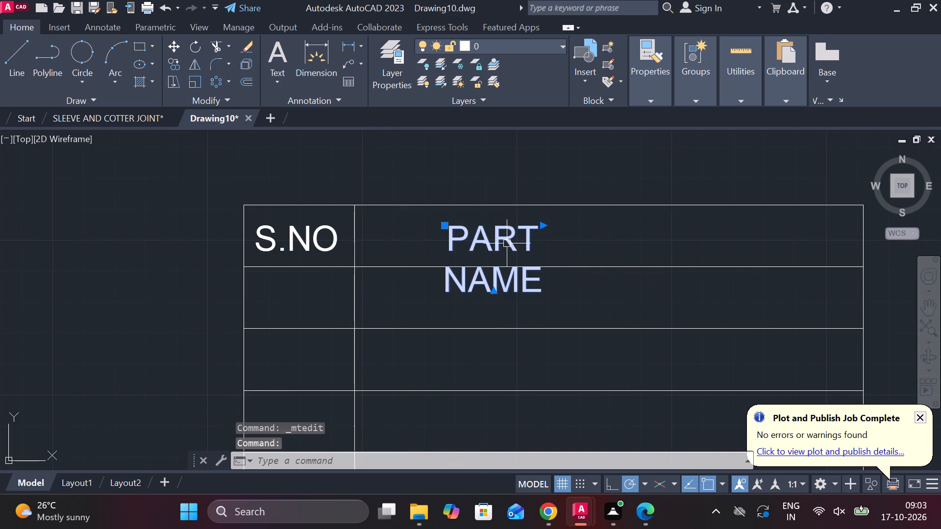
double_click(507, 243)
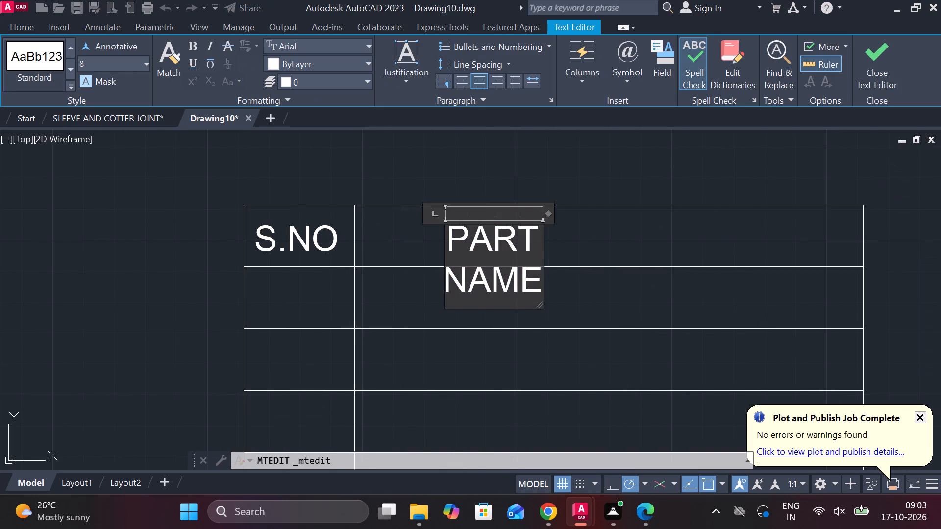
left_click_drag(542, 247, 705, 246)
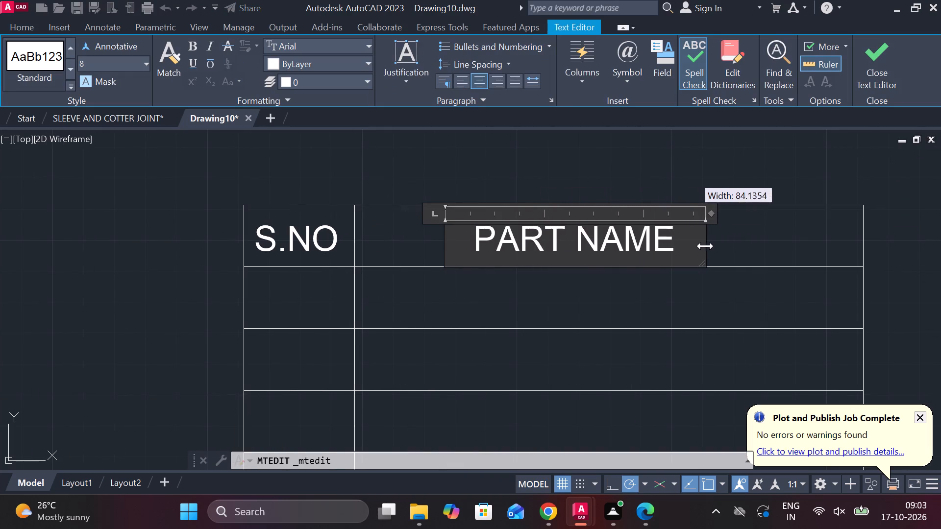
left_click_drag(705, 246, 656, 249)
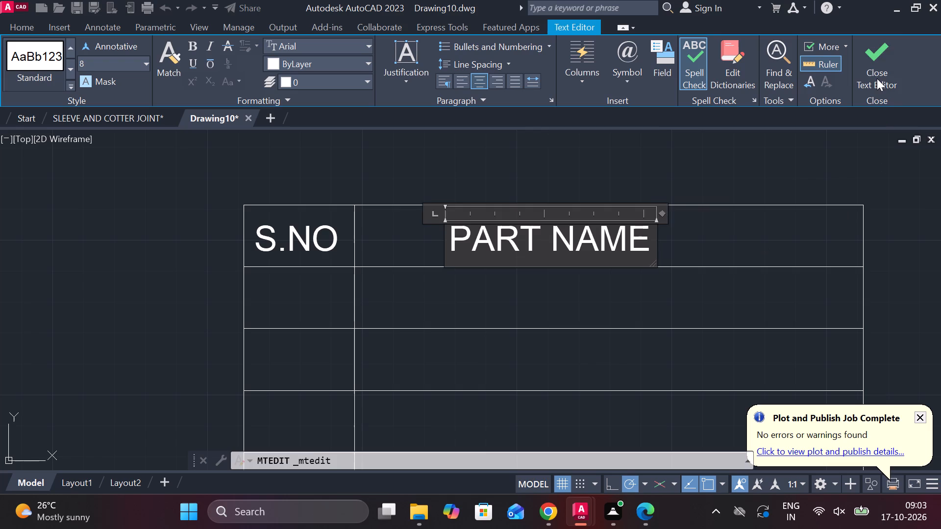
left_click(877, 78)
Move the PART NAME text horizontally towards the column line beside S.NO.
left_click(601, 239)
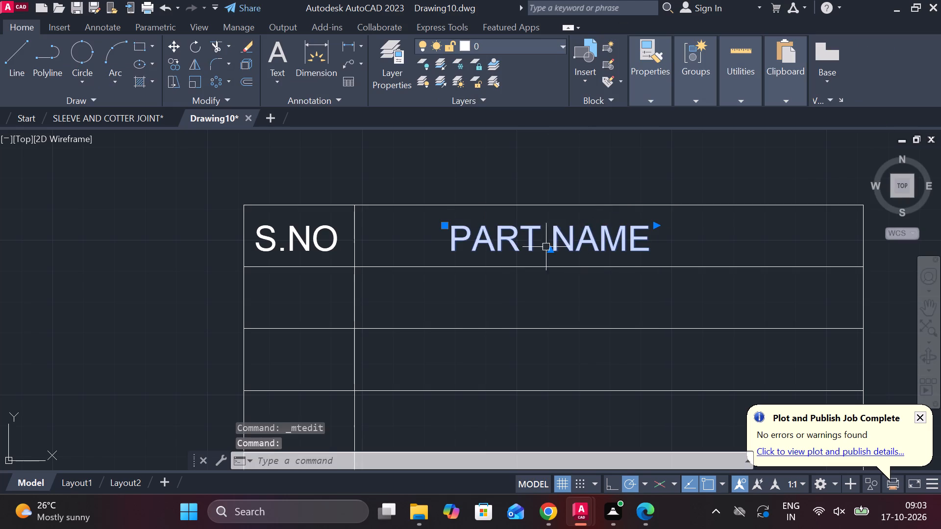
left_click(445, 226)
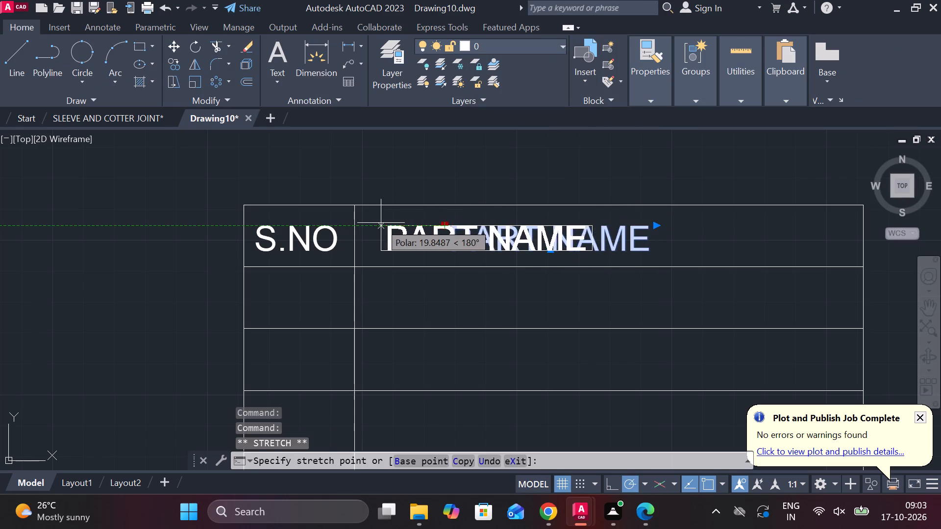
left_click(371, 224)
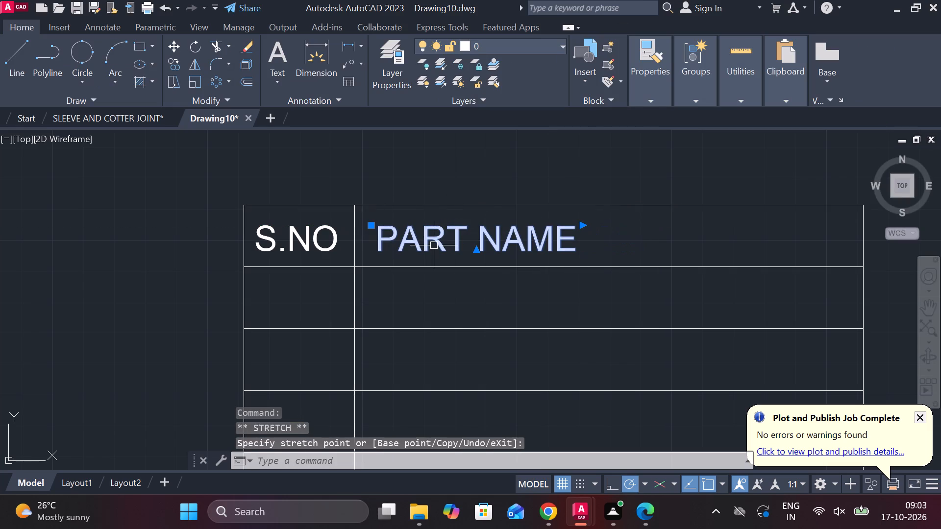
key("Escape")
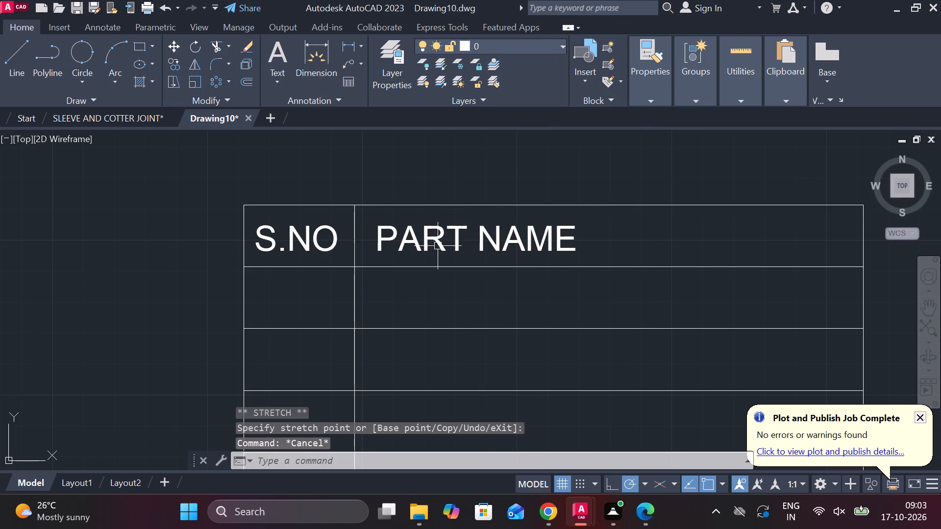
Draw a vertical line about 124 units long just after PART NAME, running down past the table's bottom edge.
scroll(439, 246, "down", 1)
key("l")
key("Return")
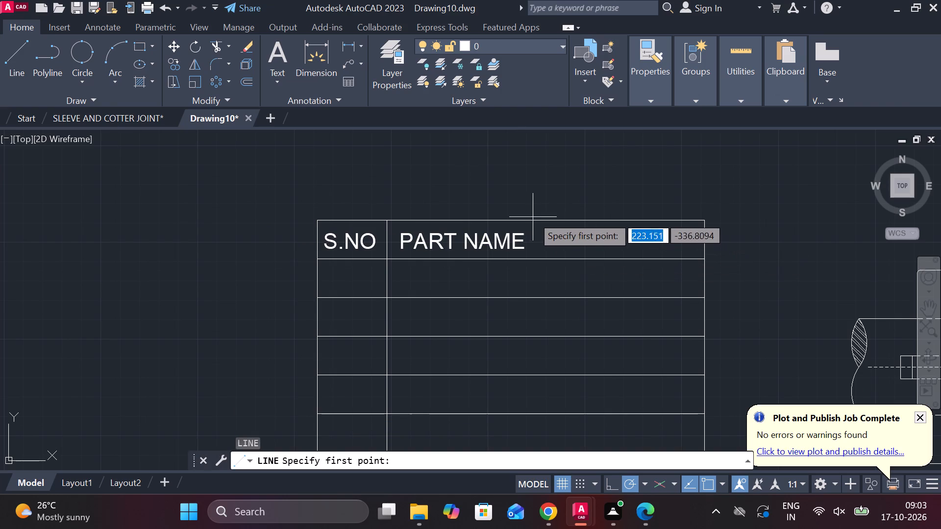
left_click(527, 222)
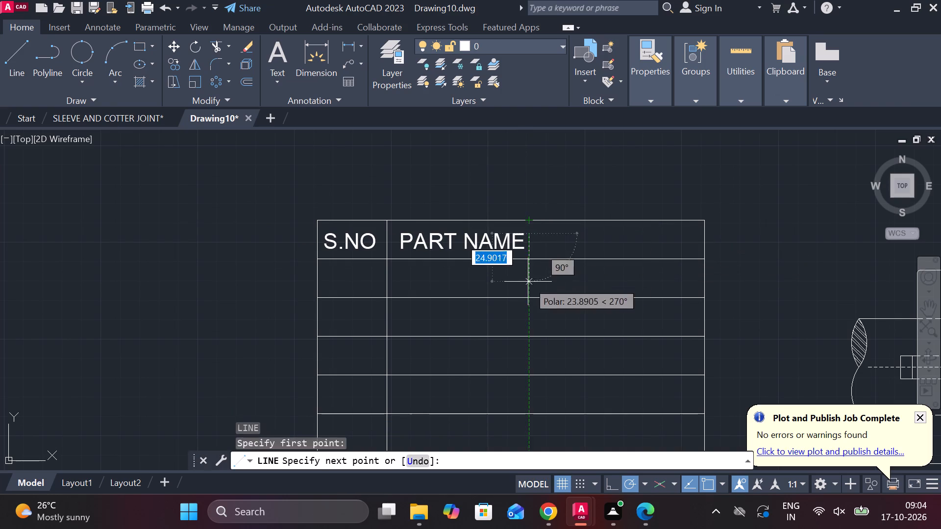
middle_click_drag(528, 282, 541, 214)
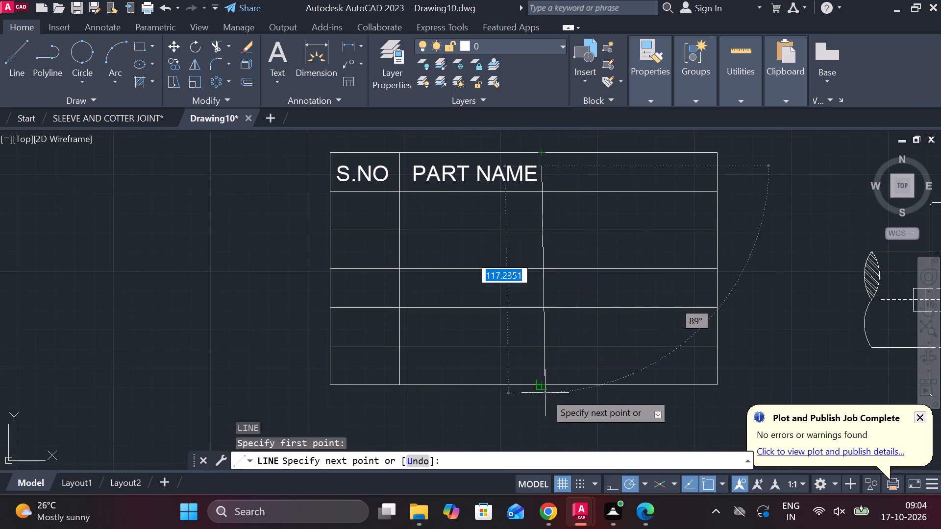
scroll(541, 399, "up", 1)
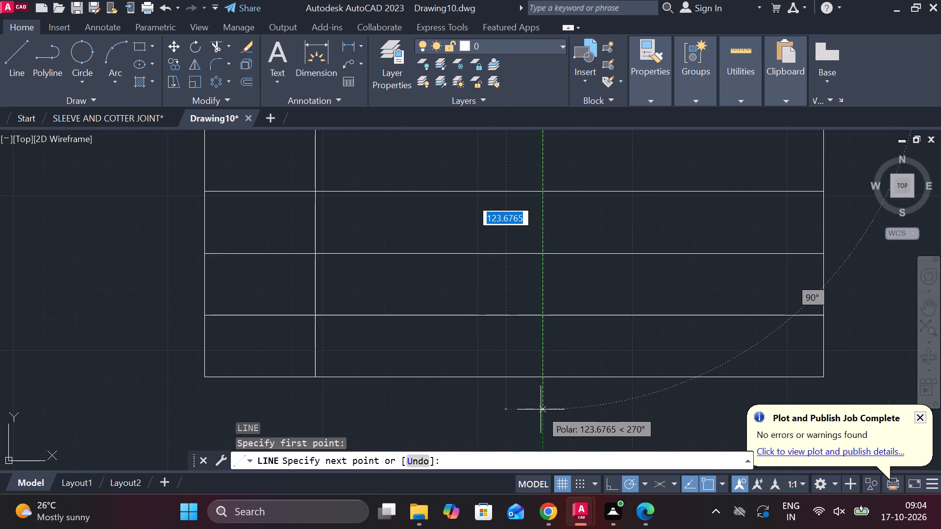
left_click(541, 409)
key("Escape")
Trim the new column line's overhang below the table's bottom edge.
type("TR")
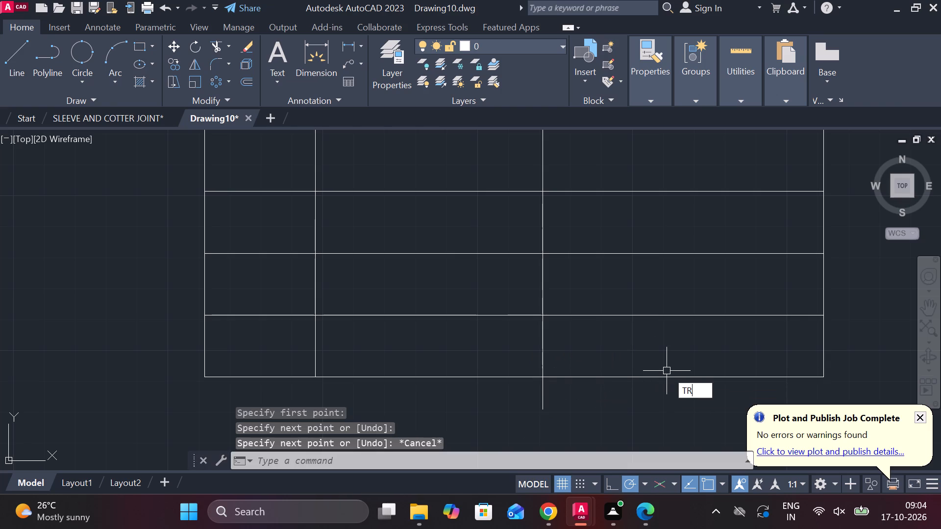
key("space")
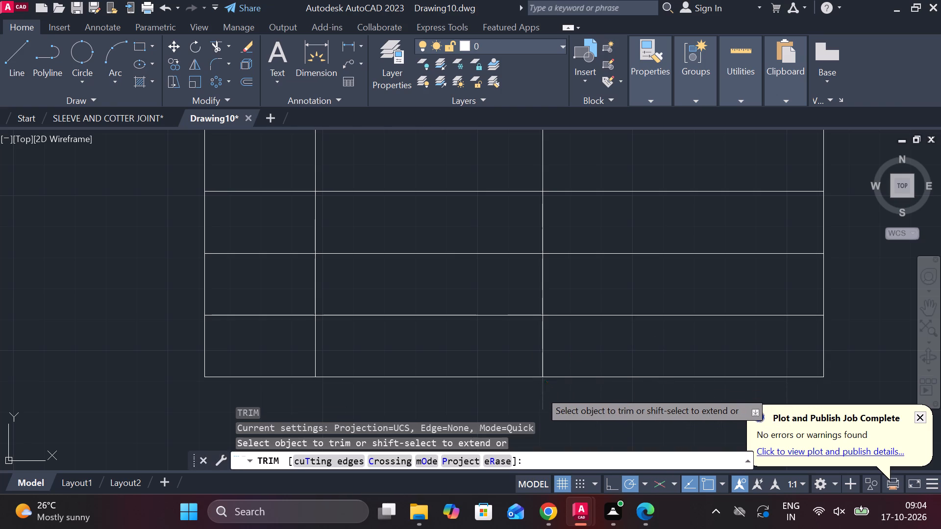
left_click(540, 391)
scroll(540, 391, "down", 2)
scroll(553, 236, "up", 3)
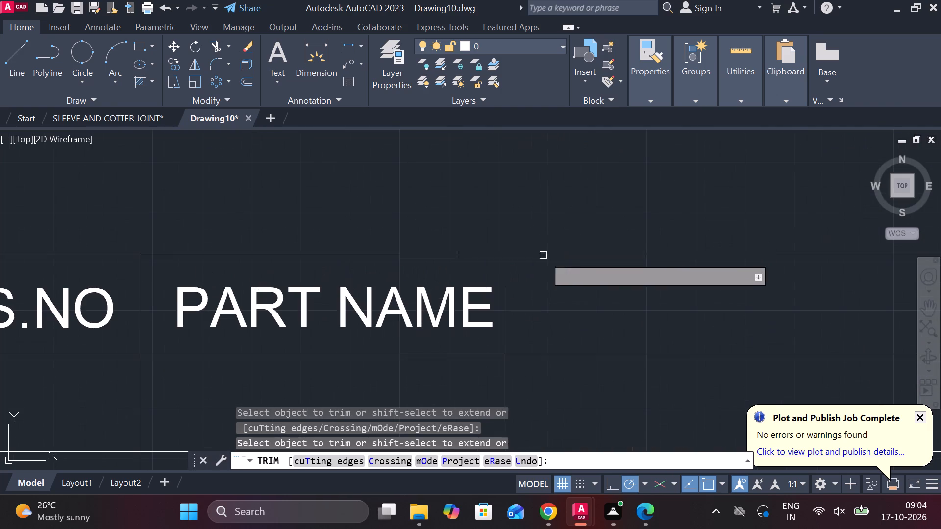
key("Escape")
Extend the upper end of the new column line to the table's top edge.
type("EX")
key("space")
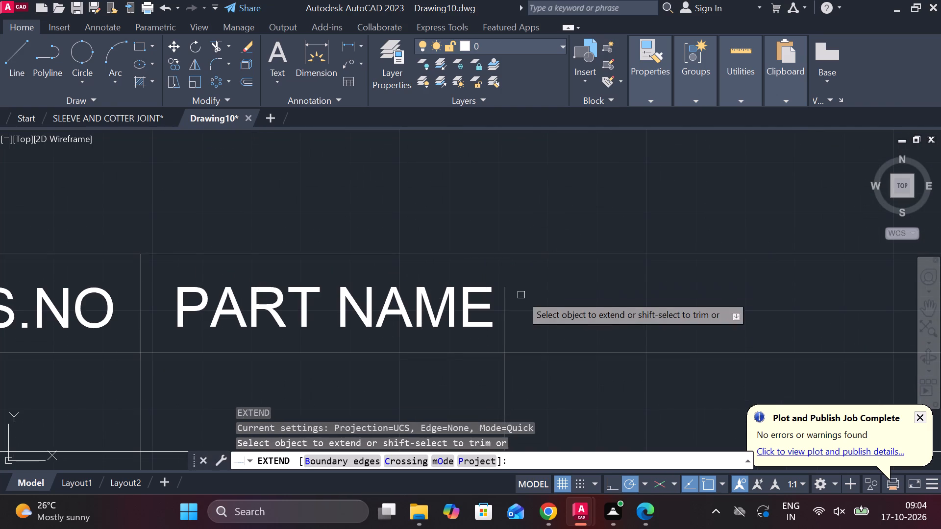
left_click(505, 316)
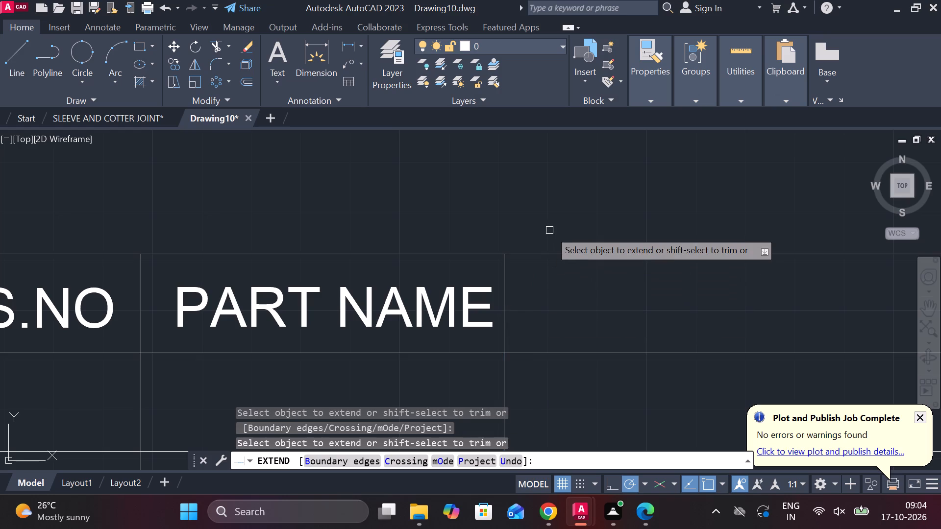
key("Escape")
Shift the PART NAME text slightly left to centre it between its two column lines.
left_click(473, 285)
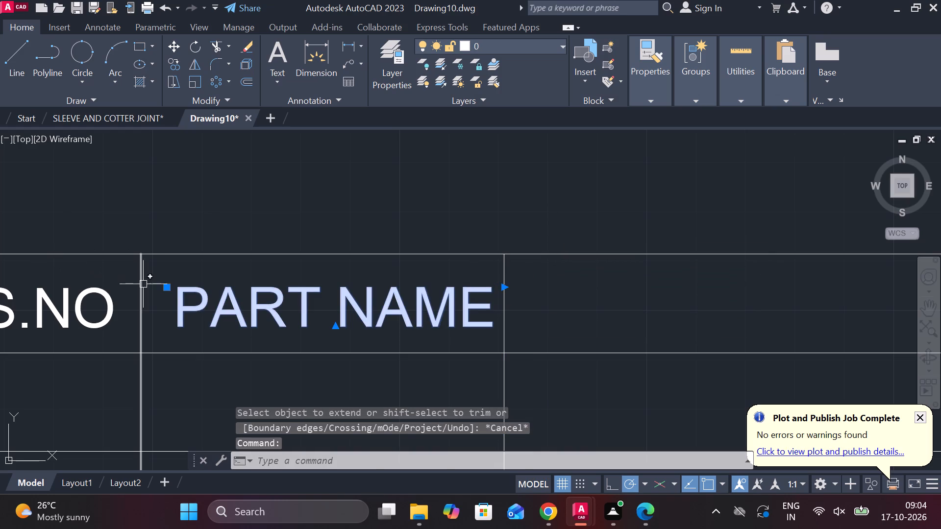
left_click(164, 286)
left_click(154, 287)
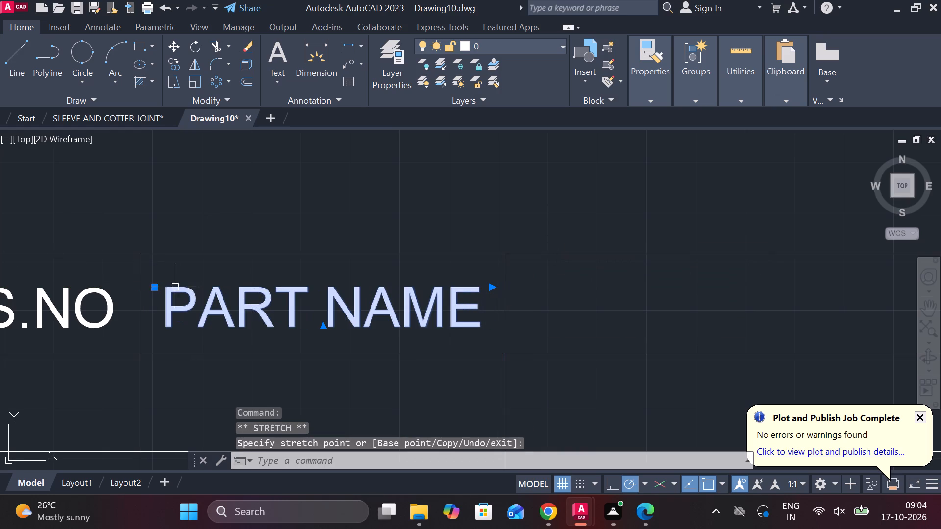
key("Escape")
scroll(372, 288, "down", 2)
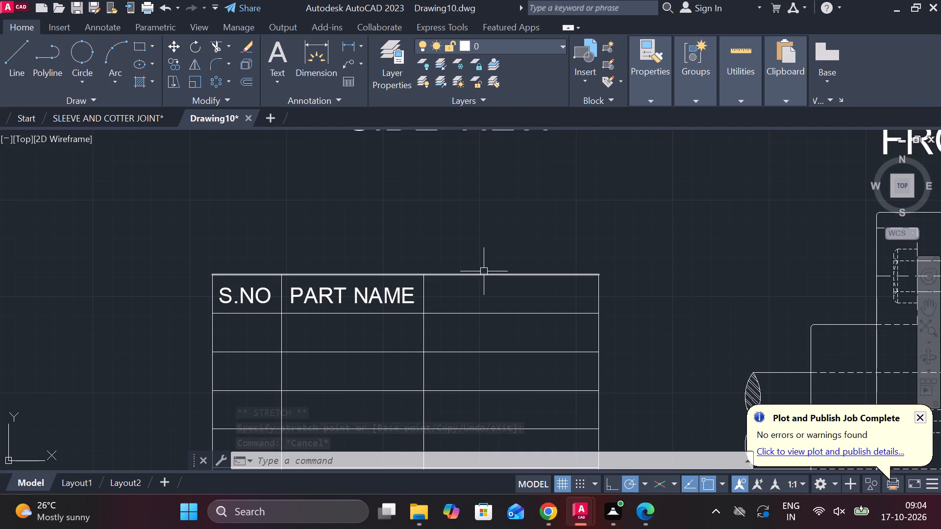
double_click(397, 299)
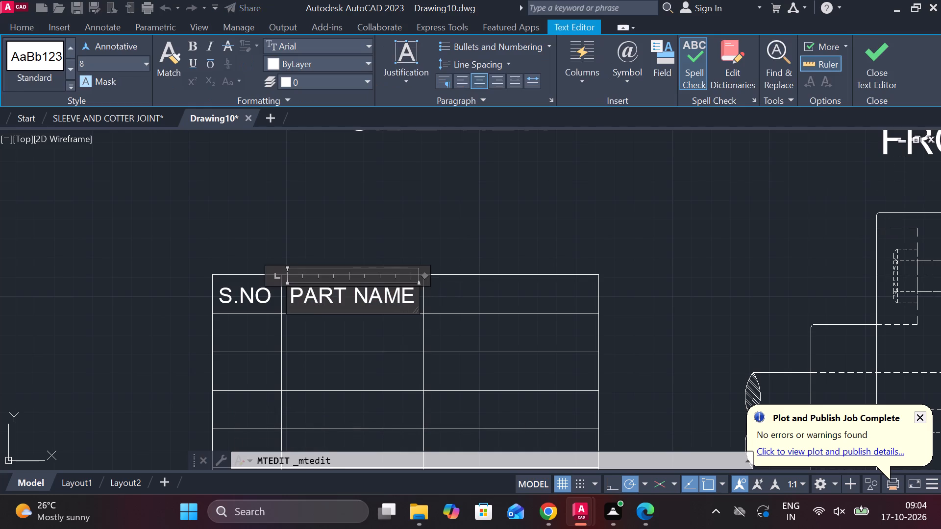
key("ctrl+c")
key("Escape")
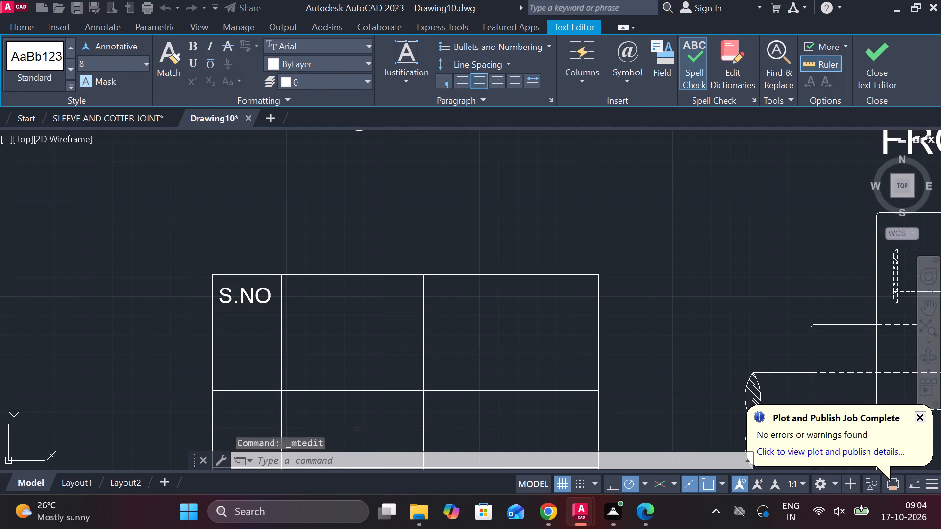
Copy the PART NAME text and paste it into the third column's header cell, just inside its left column line.
left_click(391, 298)
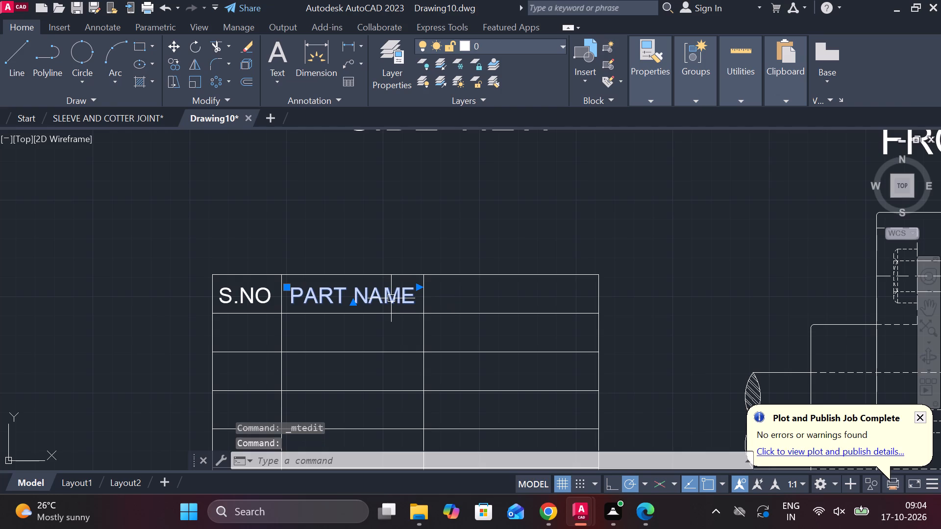
key("ctrl+c")
key("ctrl+v")
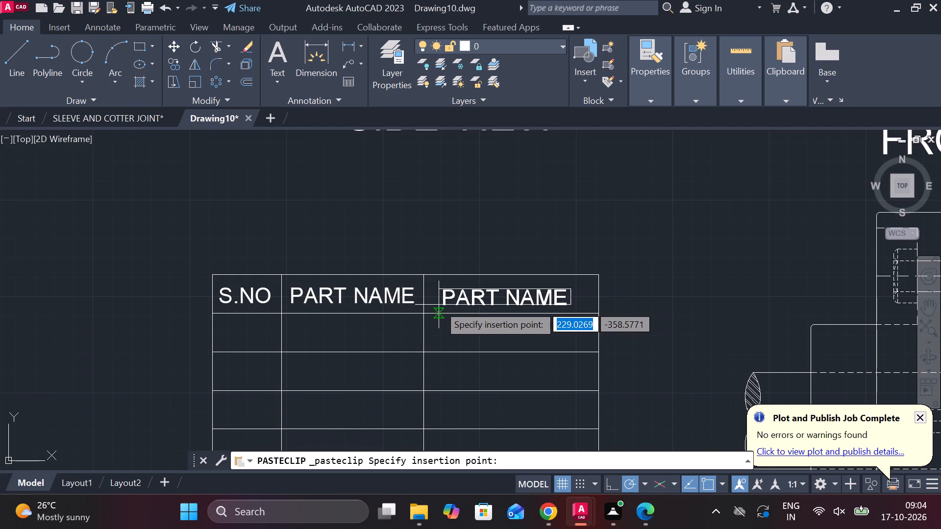
scroll(439, 305, "up", 1)
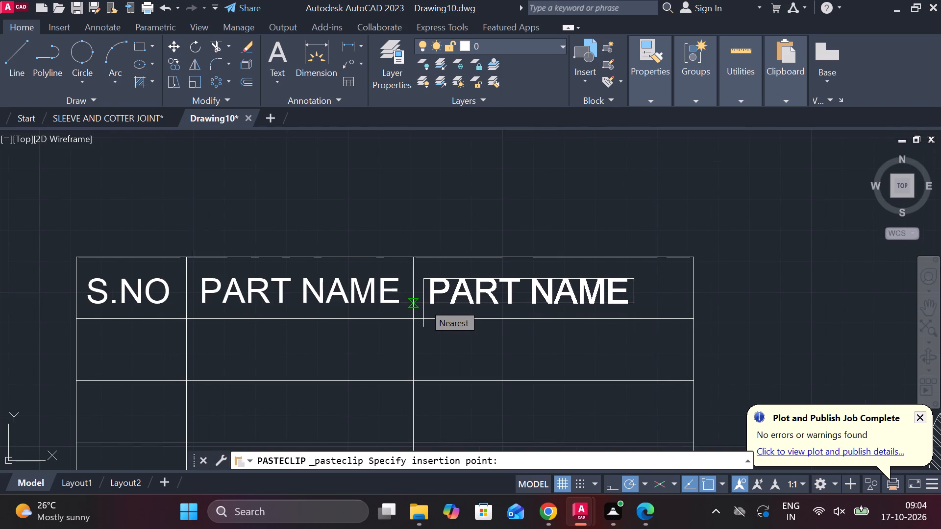
left_click(423, 303)
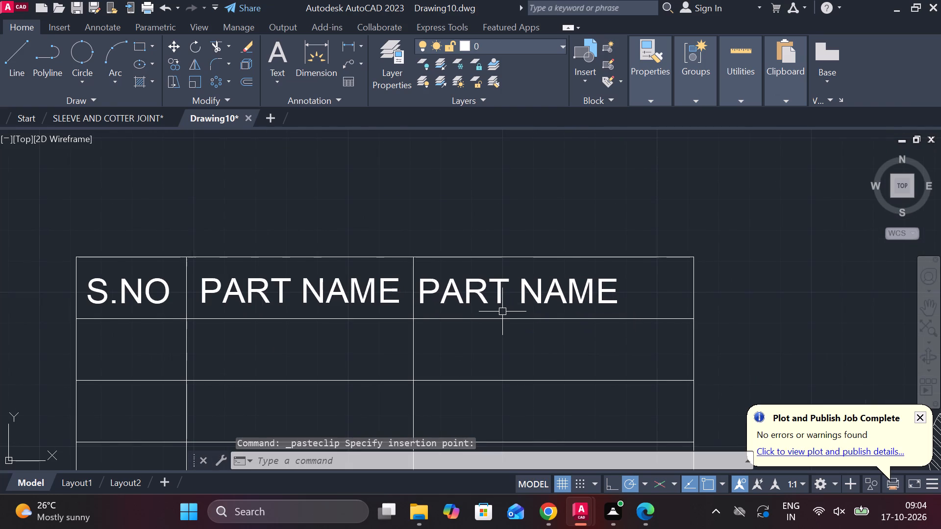
Replace the copied PART NAME text in the third column's header cell with MATERIAL.
key("Escape")
double_click(545, 295)
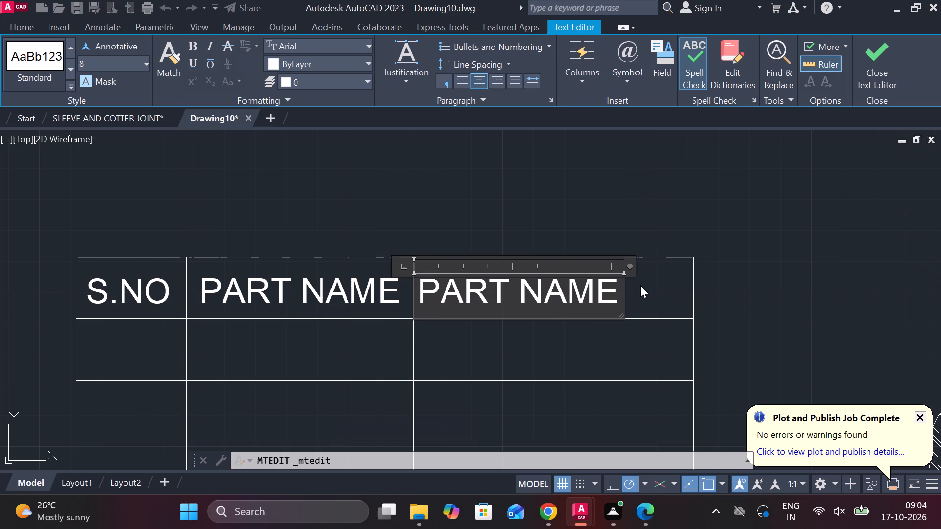
key("Right")
key("Right")
key("Right")
key("BackSpace")
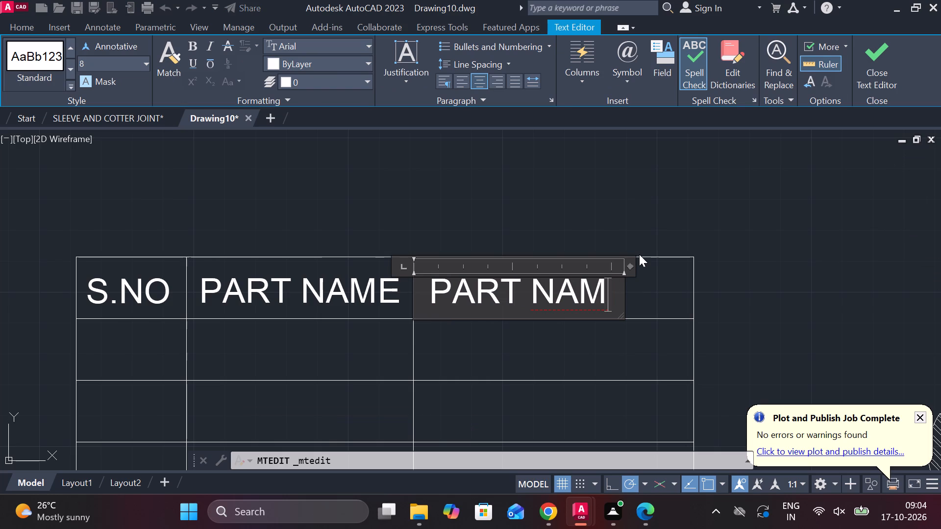
key("BackSpace")
key("BackSpace")
key("BackSpace")
key("BackSpace")
key("BackSpace")
key("BackSpace")
key("BackSpace")
key("BackSpace")
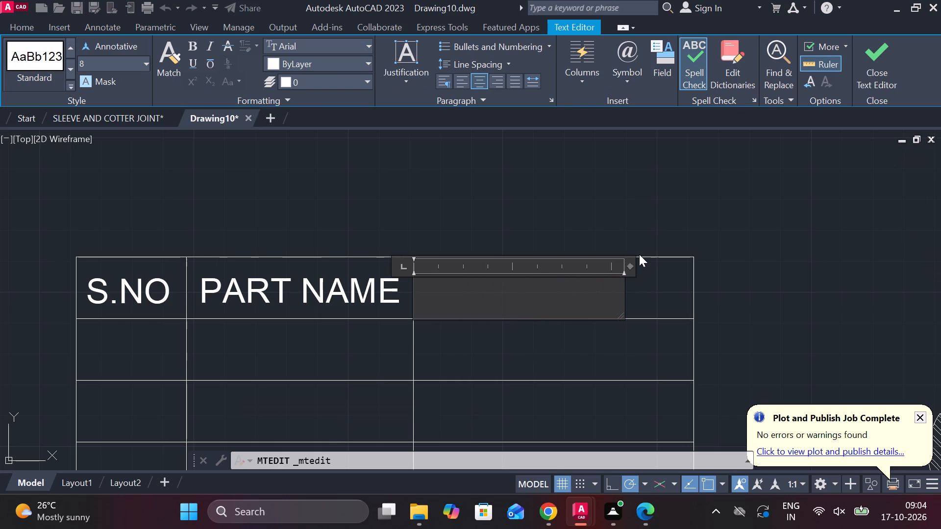
type("MATERIAL")
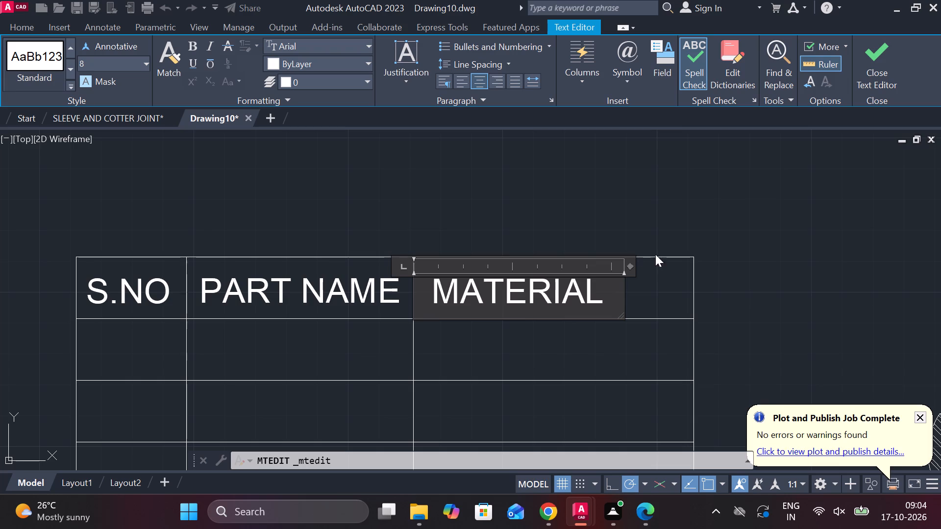
left_click(883, 47)
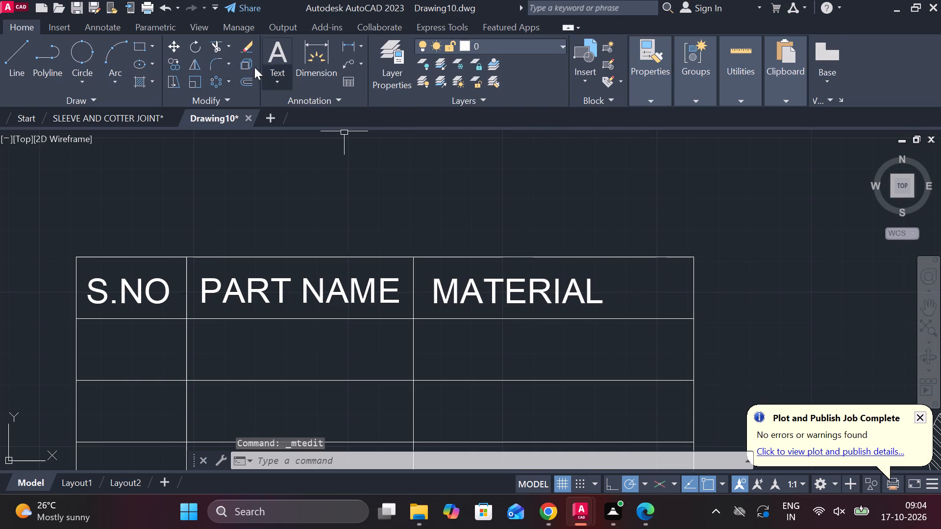
Draw a vertical column line just after the MATERIAL text, from the table's top edge to its bottom edge.
left_click(18, 51)
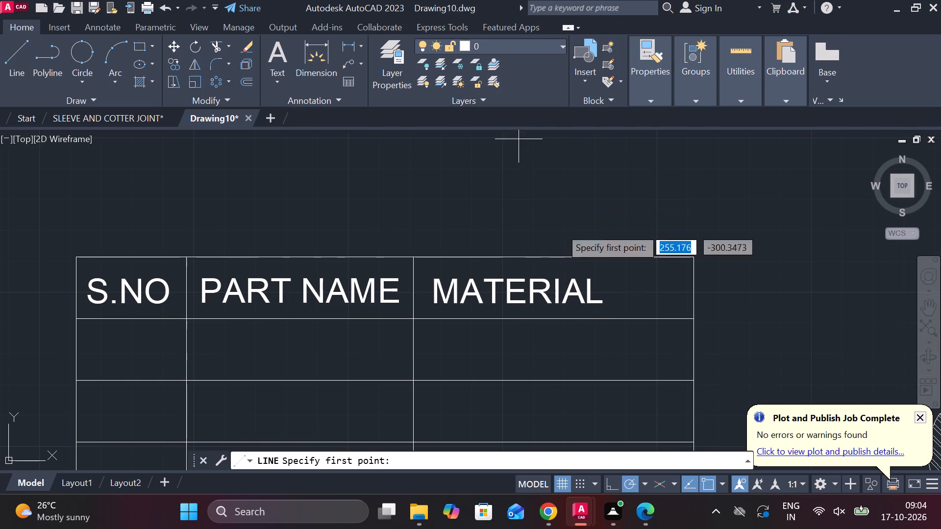
left_click(613, 265)
middle_click_drag(616, 399, 615, 288)
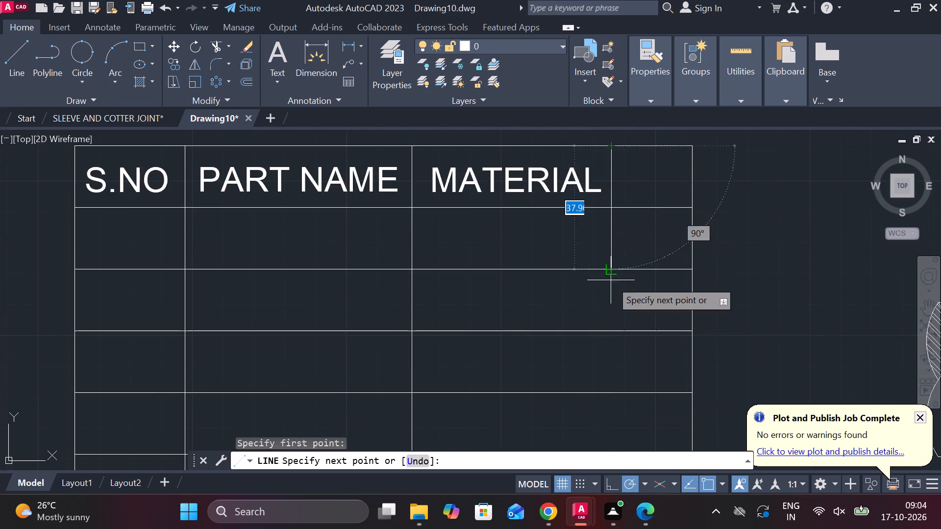
scroll(612, 289, "down", 2)
scroll(611, 389, "up", 2)
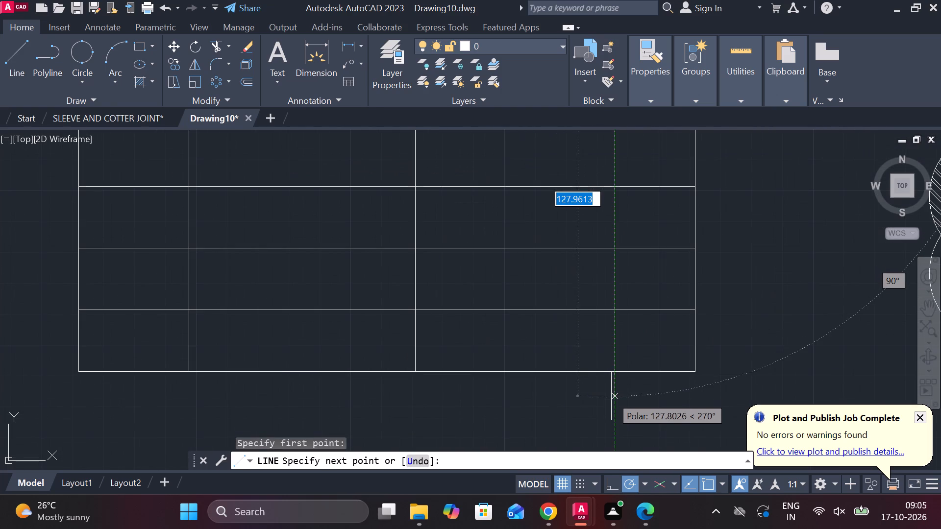
left_click(614, 372)
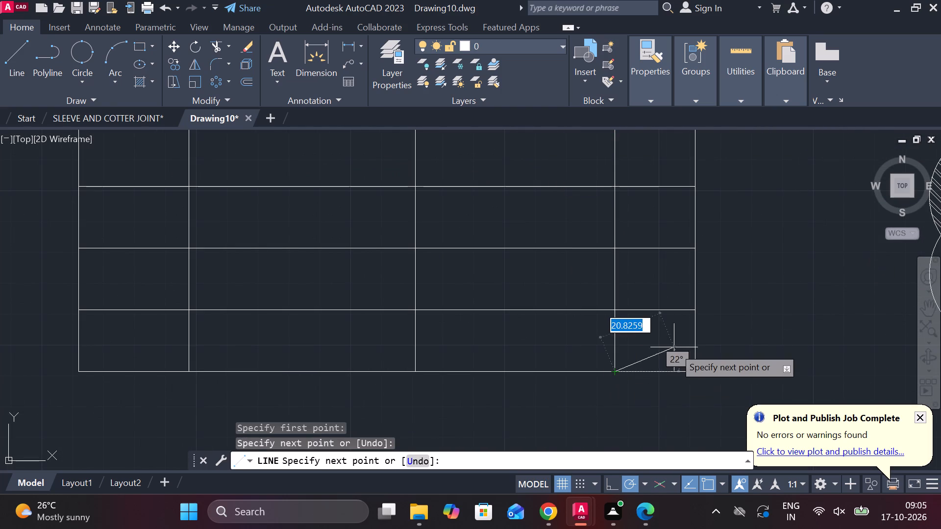
key("Escape")
Copy the S.NO text and paste it into the fourth column's header cell, starting at its left column line.
scroll(660, 337, "down", 2)
scroll(673, 218, "up", 2)
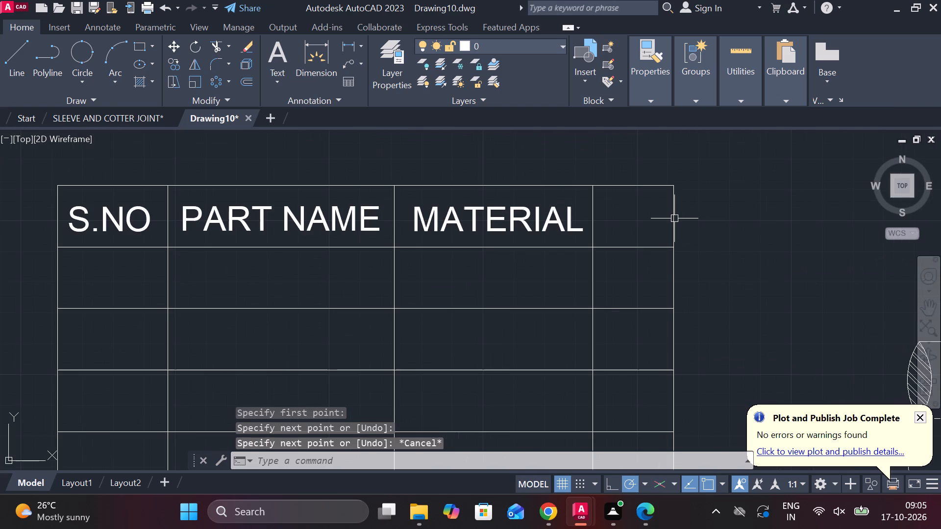
scroll(613, 225, "up", 2)
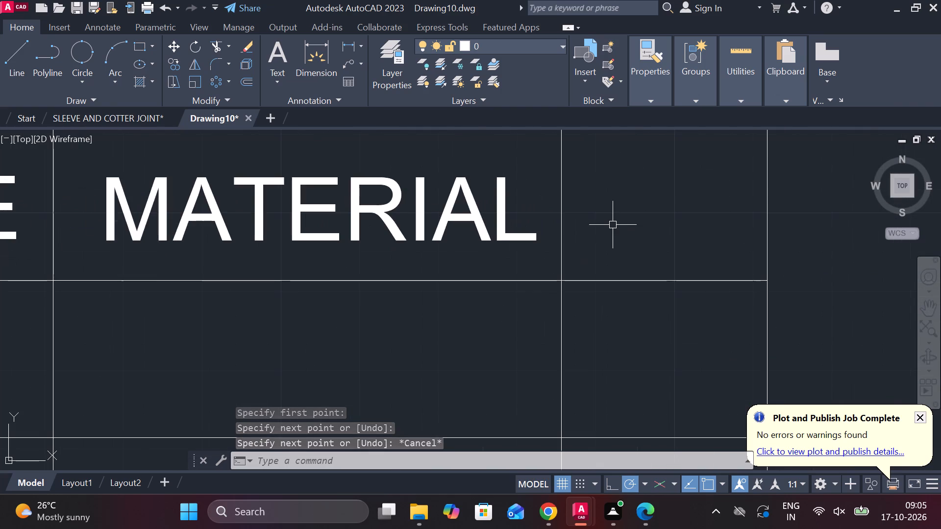
scroll(588, 218, "down", 2)
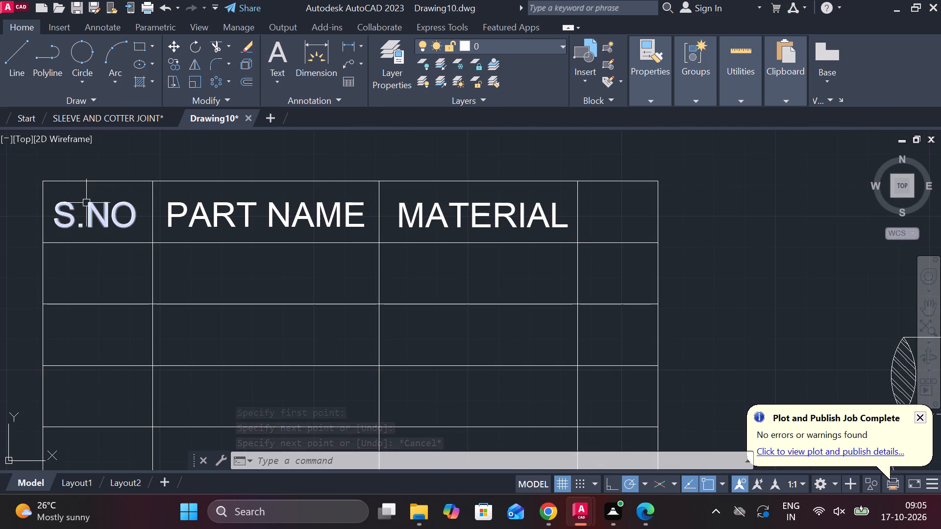
left_click(86, 203)
key("ctrl+c")
key("ctrl+v")
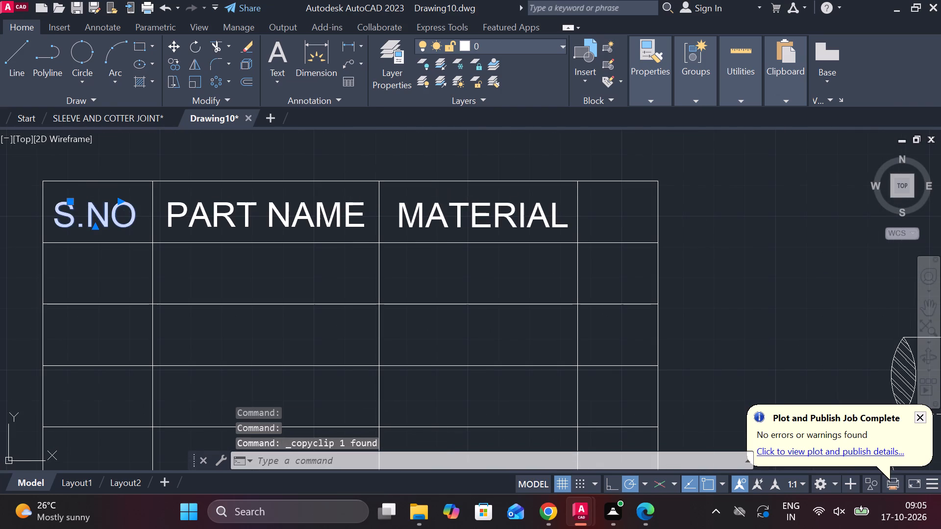
scroll(585, 218, "up", 2)
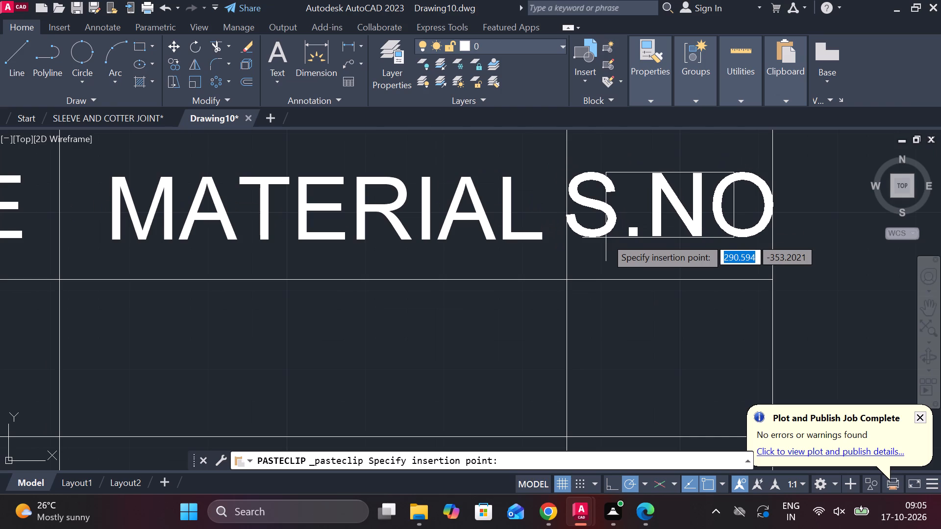
left_click(609, 239)
scroll(672, 264, "down", 2)
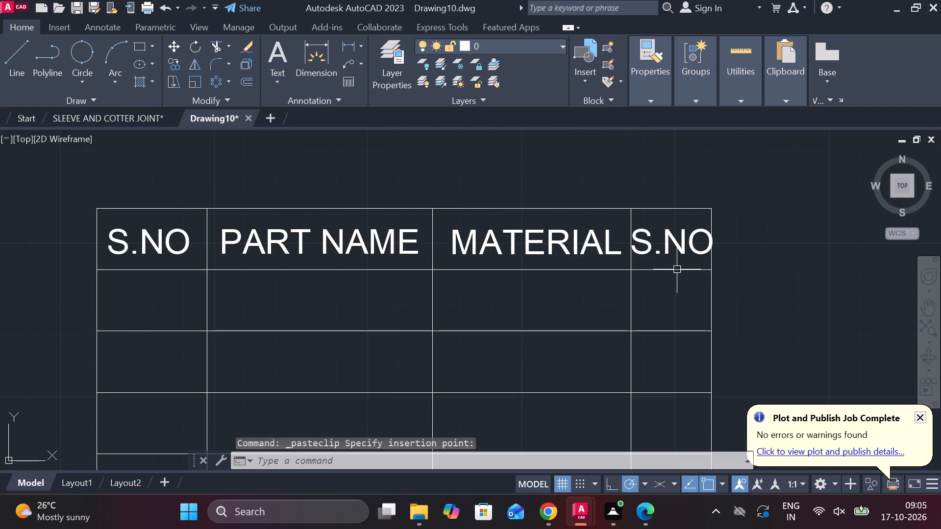
middle_click_drag(719, 285, 651, 230)
key("Escape")
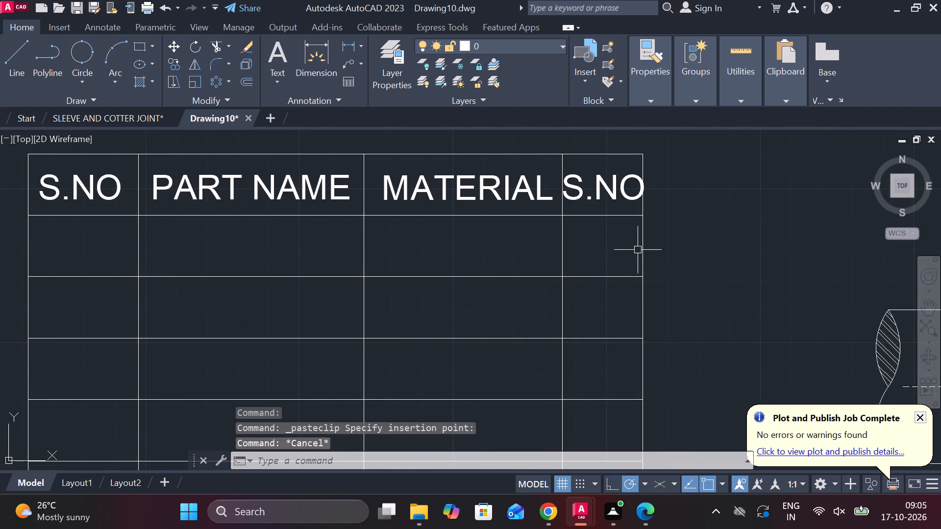
Move the table's right border line slightly outward to widen the fourth column.
left_click(646, 247)
left_click(645, 338)
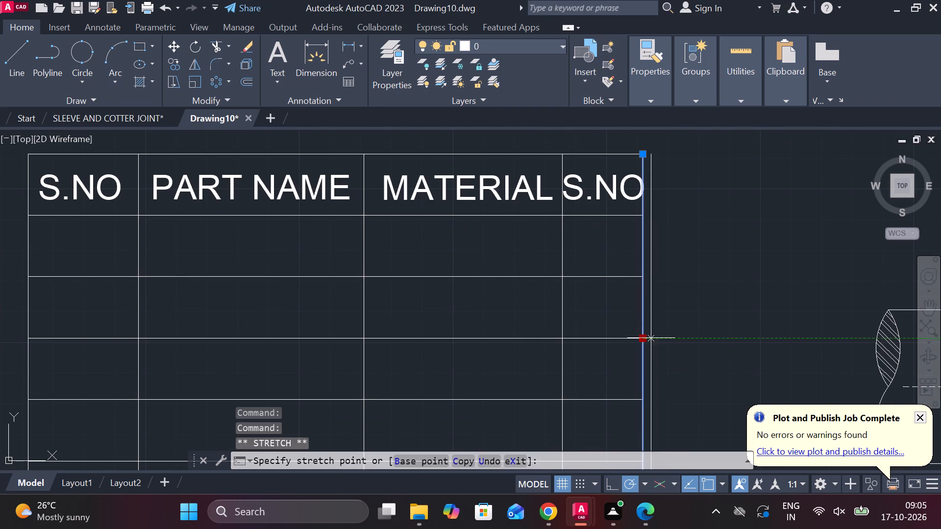
left_click(665, 339)
key("Escape")
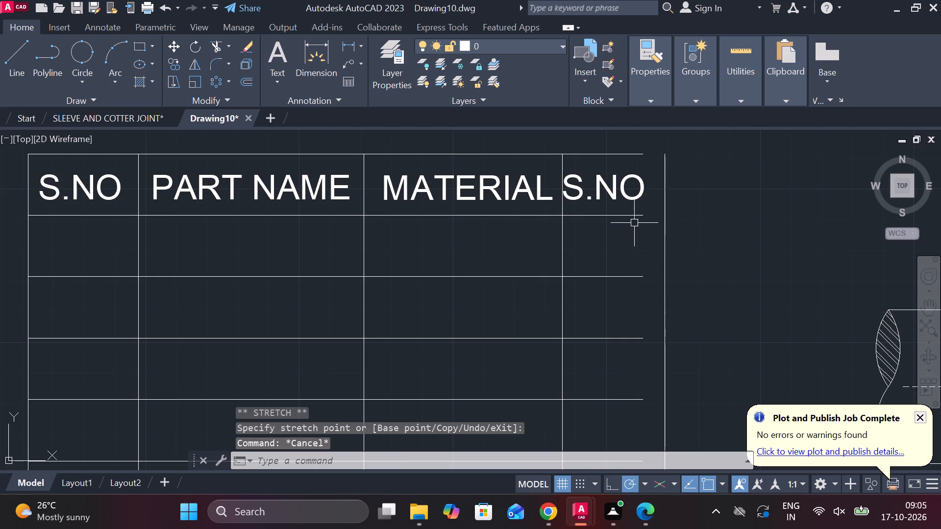
Replace the copied S.NO text in the fourth column's header with NO.OFF.
double_click(613, 192)
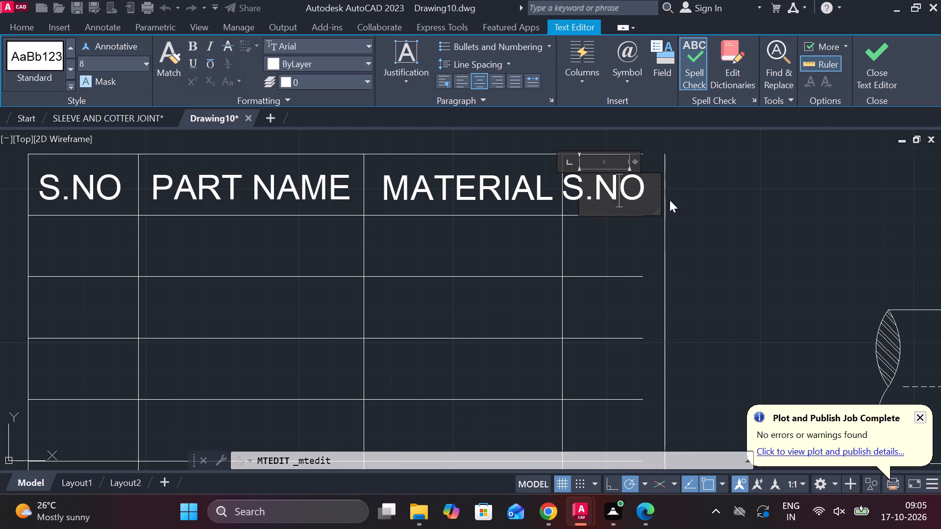
key("Right")
key("BackSpace")
key("BackSpace")
key("BackSpace")
key("BackSpace")
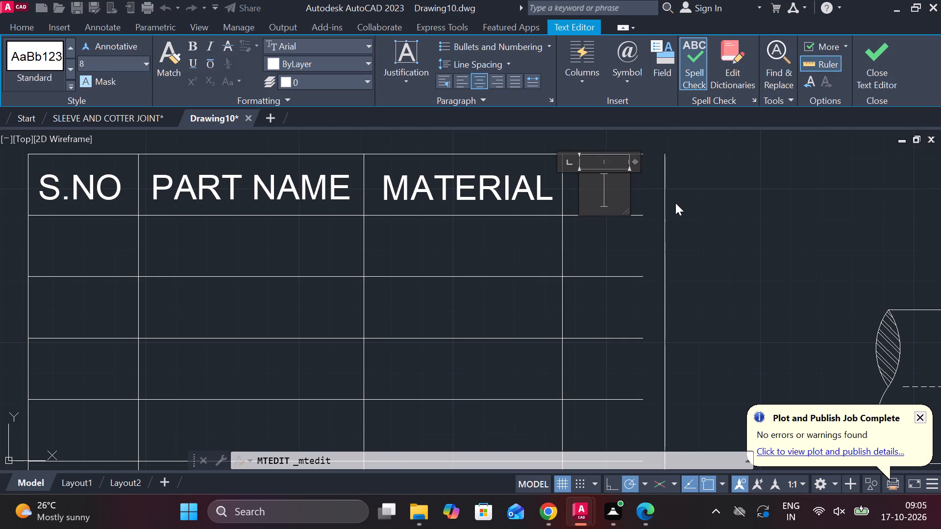
type("NO")
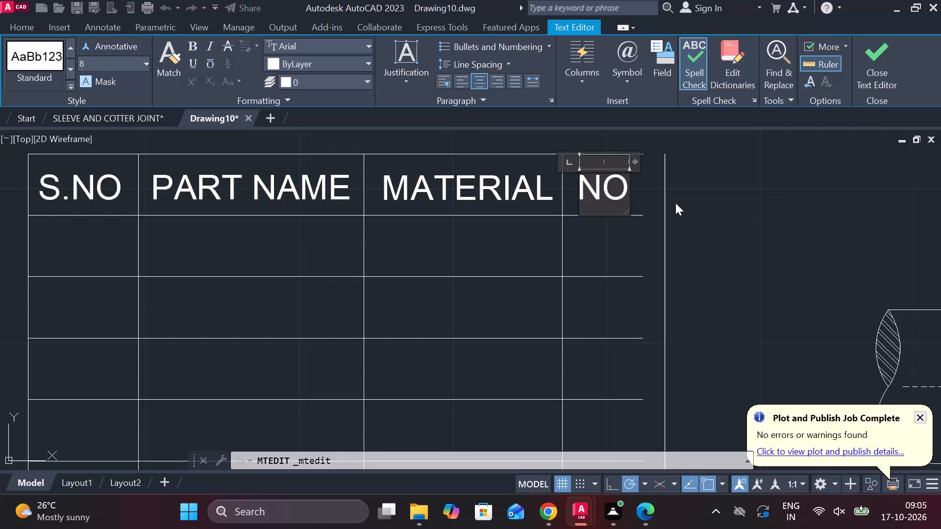
key("period")
type("OFF")
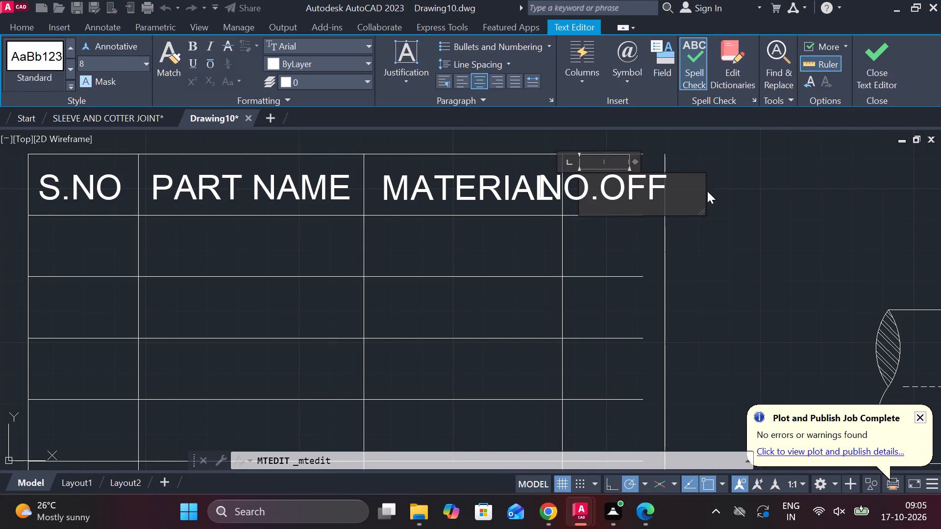
left_click(873, 76)
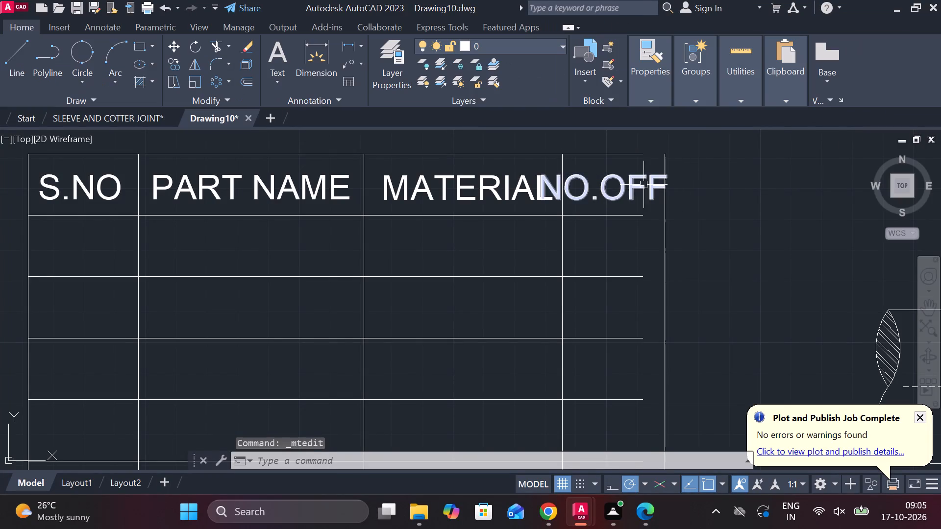
Shift the NO.OFF text right so it starts just inside the fourth column's left line.
left_click(644, 185)
left_click(578, 176)
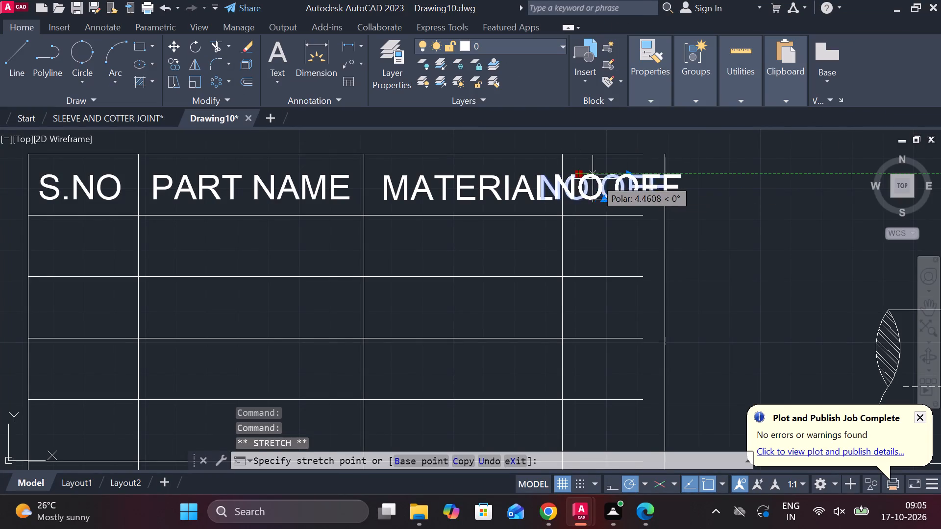
left_click(609, 183)
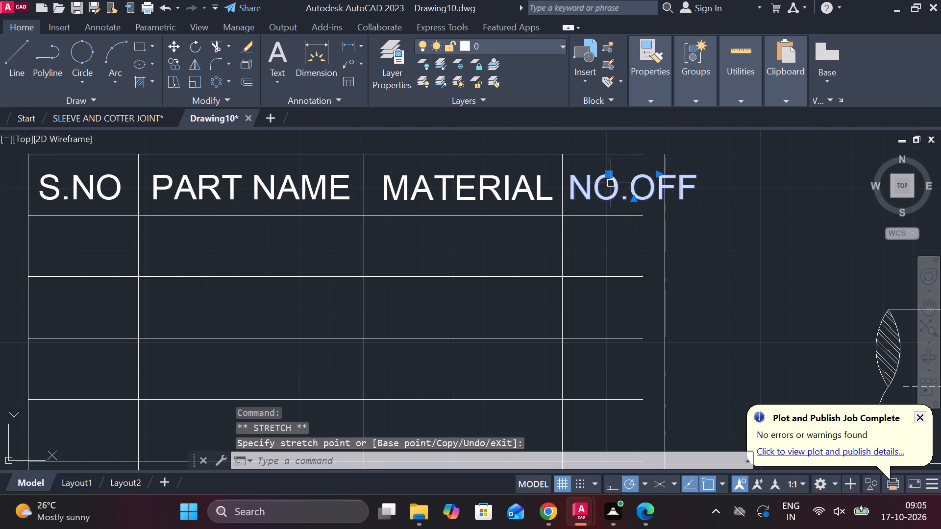
Move the table's right border line about 12 units further right, past the end of the NO.OFF text.
left_click(664, 271)
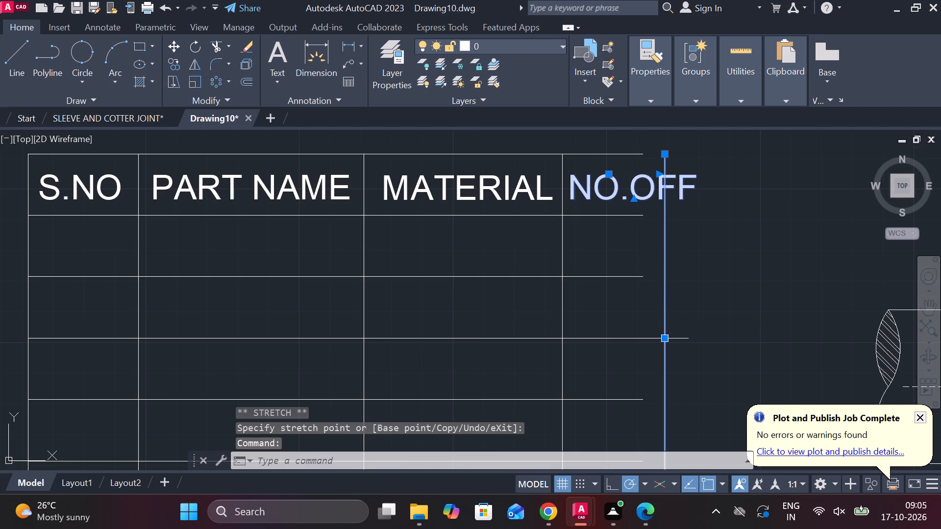
left_click(667, 336)
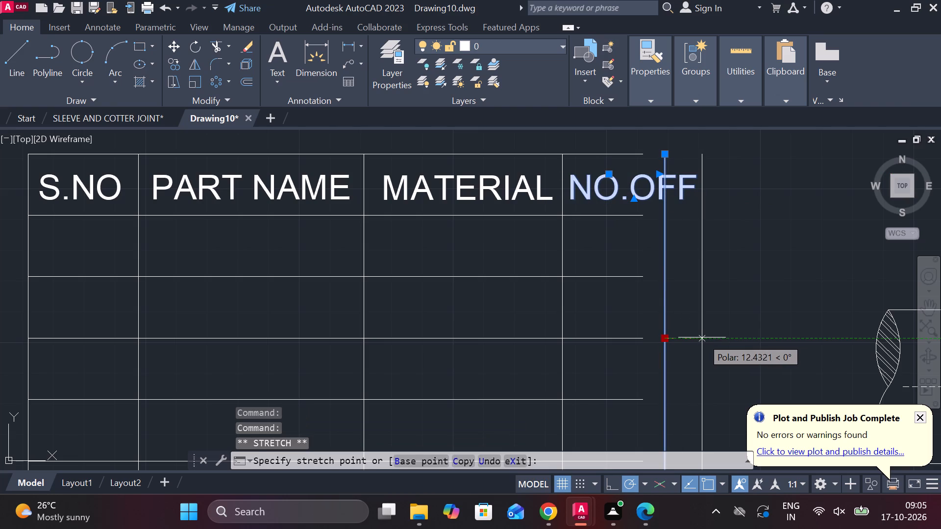
left_click(702, 337)
key("Escape")
Extend all the table's horizontal lines, from the top edge to the bottom edge, to the moved right border.
type("EX")
key("space")
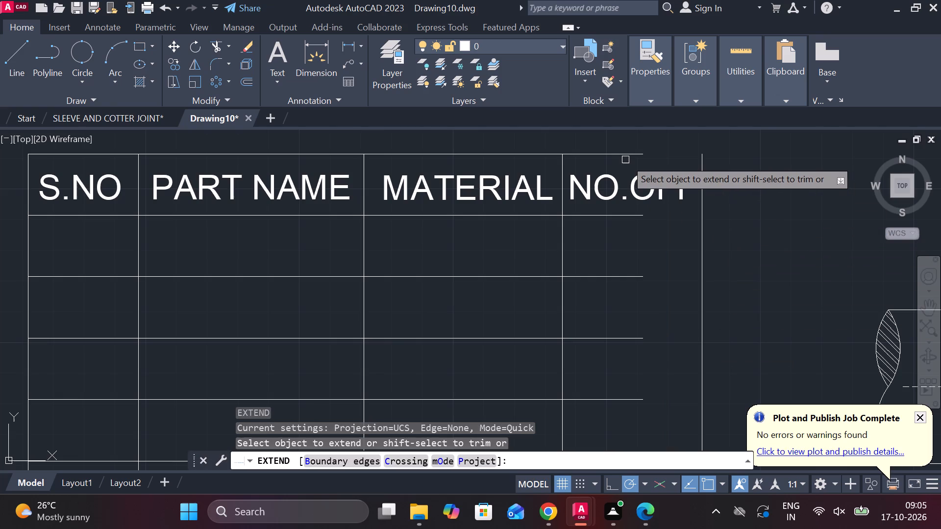
left_click(625, 157)
left_click(631, 217)
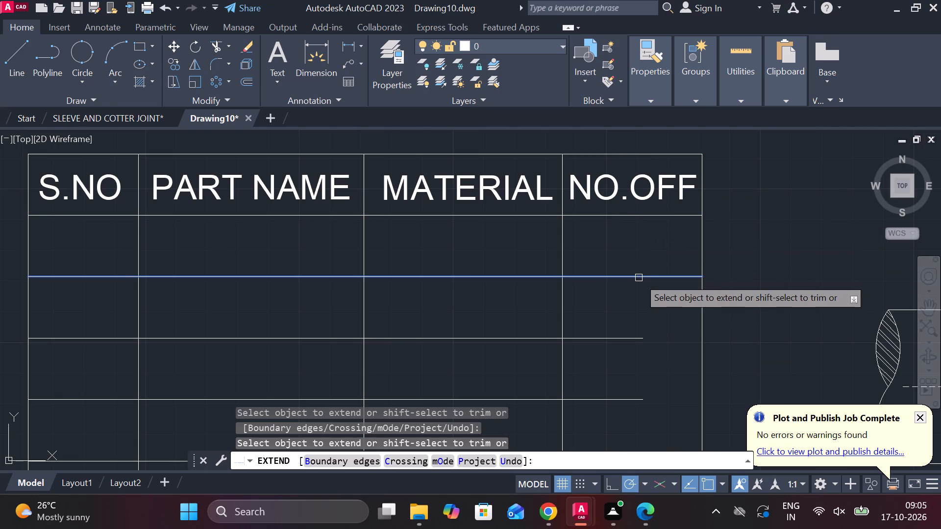
left_click(639, 278)
left_click(637, 341)
middle_click_drag(649, 365, 642, 256)
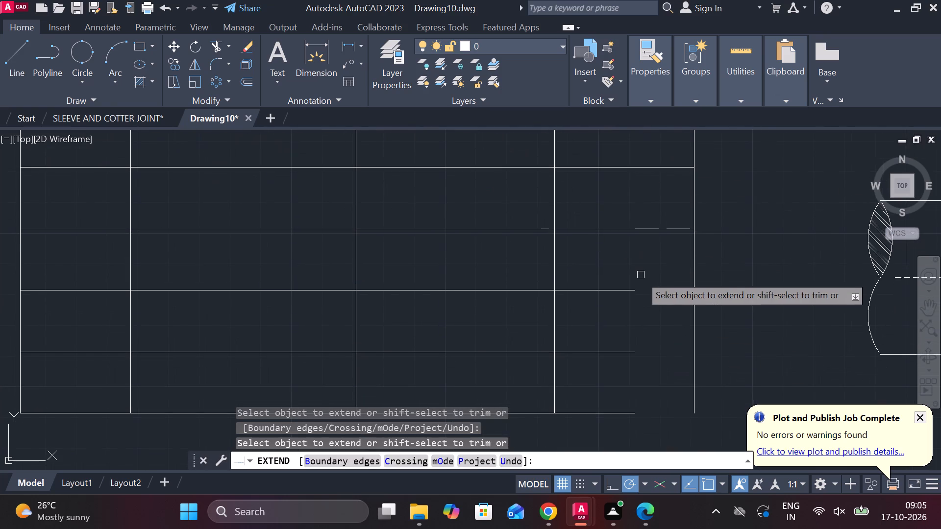
left_click(632, 291)
left_click(629, 355)
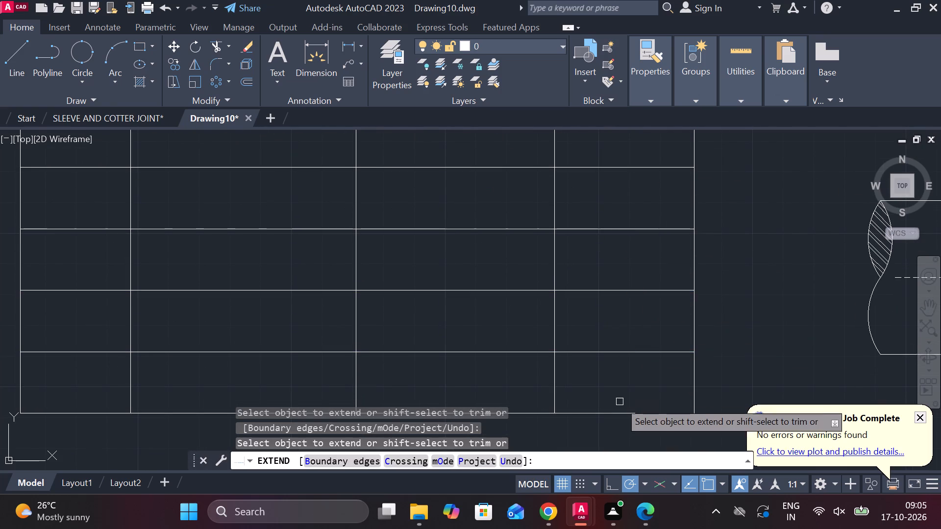
left_click(615, 416)
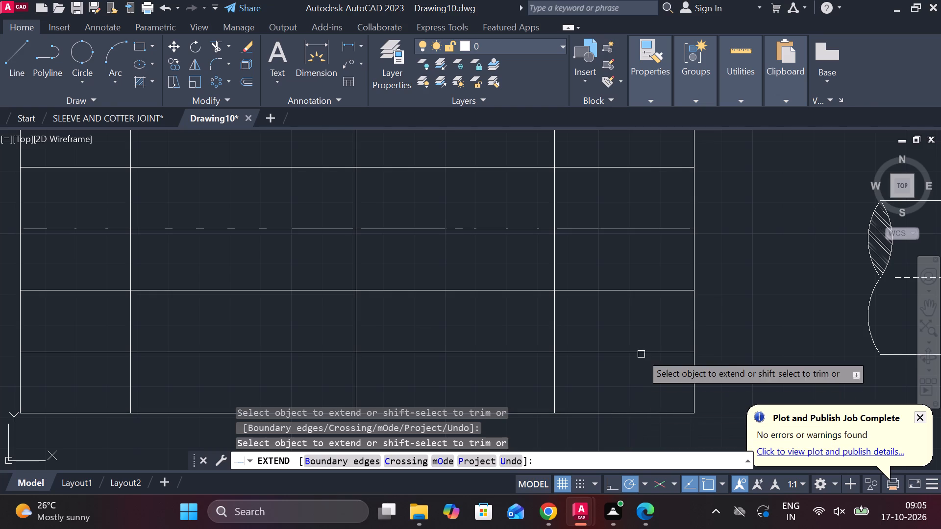
scroll(641, 337, "down", 1)
key("Escape")
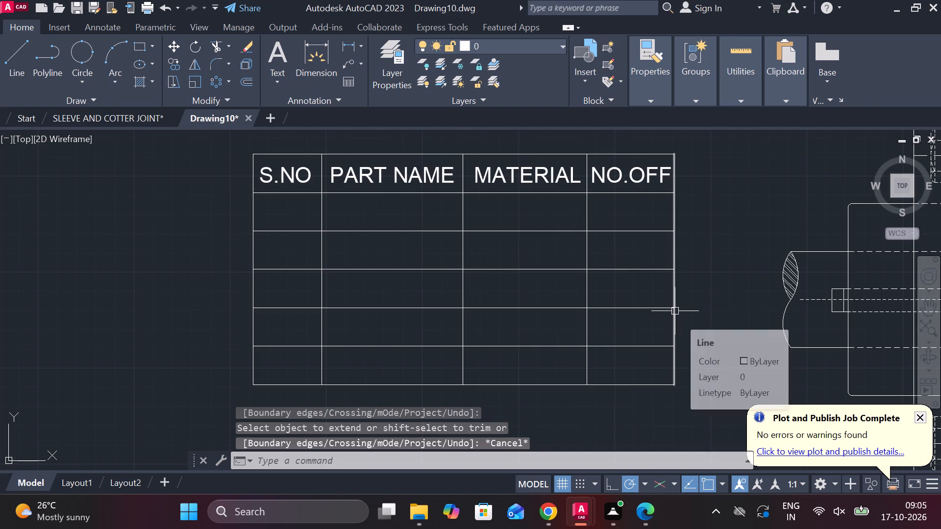
scroll(682, 316, "down", 3)
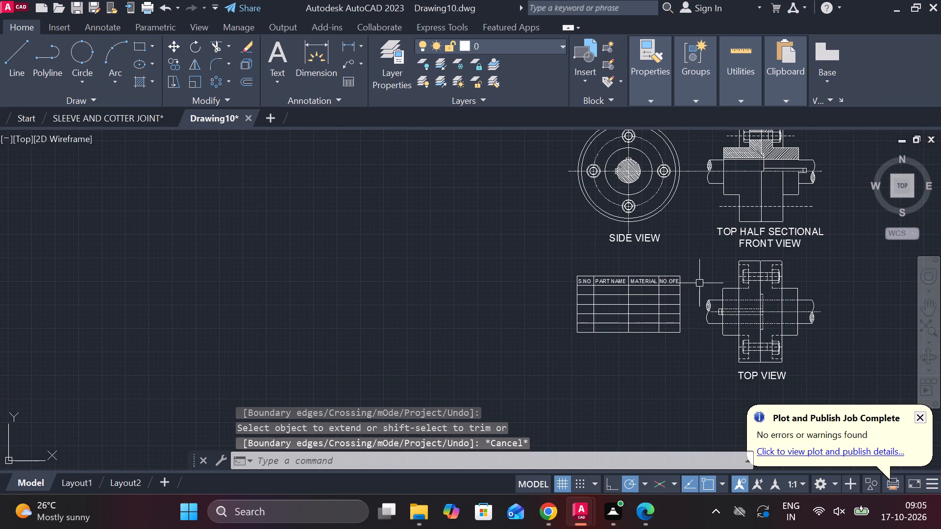
Add the centred number 1 at text height 8 in the first cell below the S.NO header.
middle_click_drag(699, 283, 612, 373)
scroll(627, 366, "down", 1)
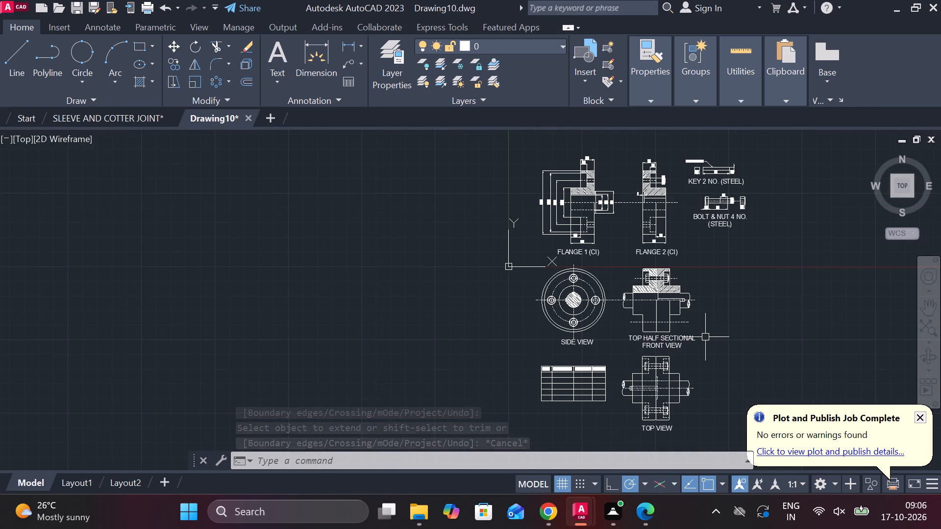
middle_click_drag(705, 337, 682, 227)
scroll(466, 264, "up", 1)
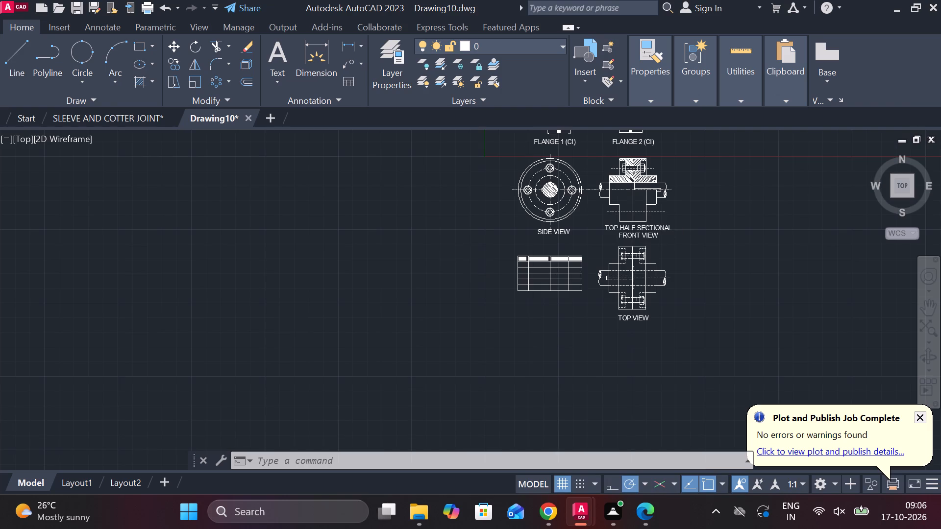
scroll(526, 264, "up", 3)
middle_click_drag(602, 273, 358, 273)
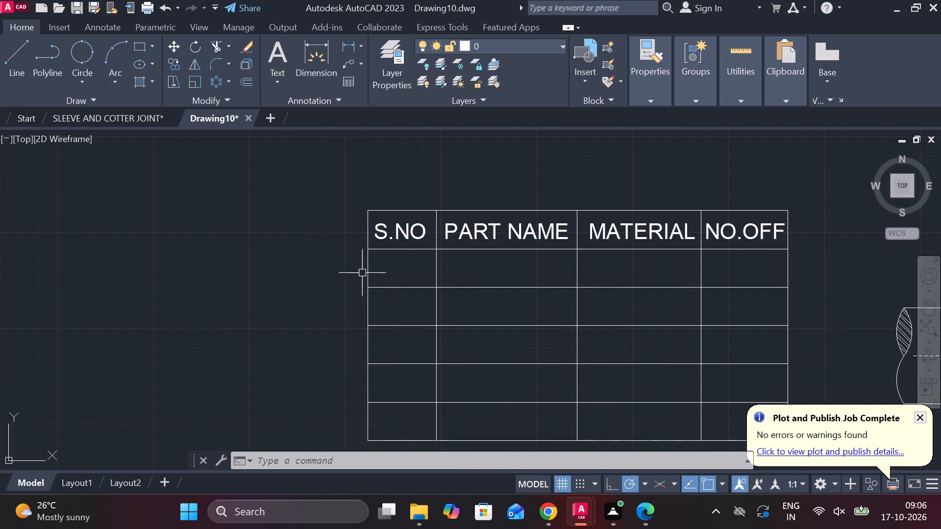
key("t")
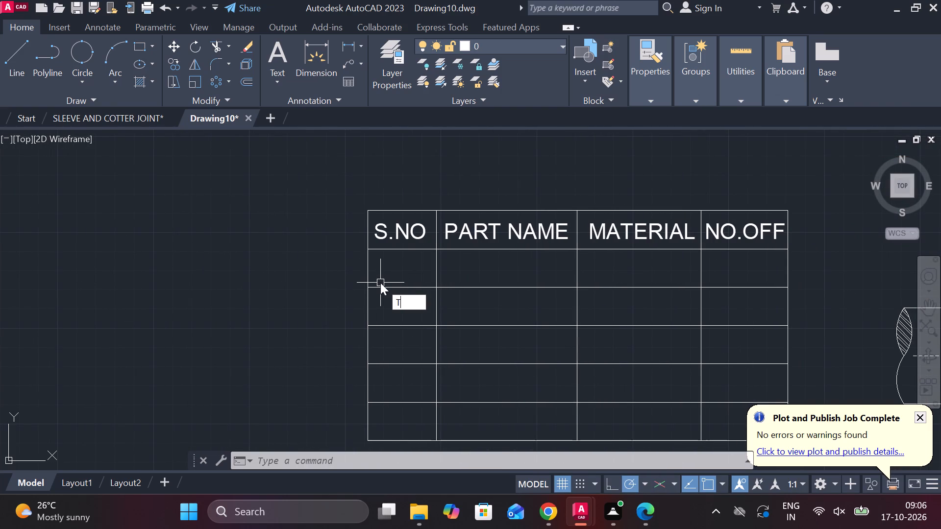
key("space")
scroll(393, 281, "up", 2)
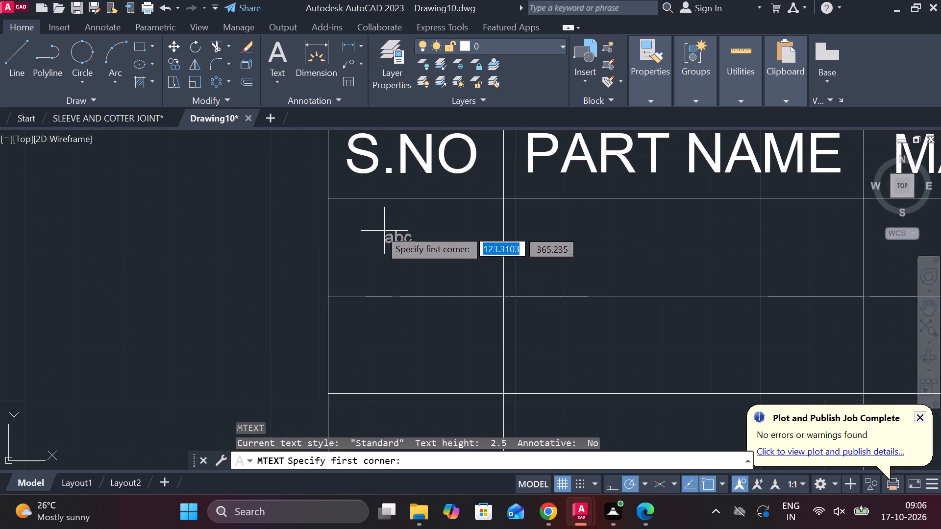
left_click(366, 219)
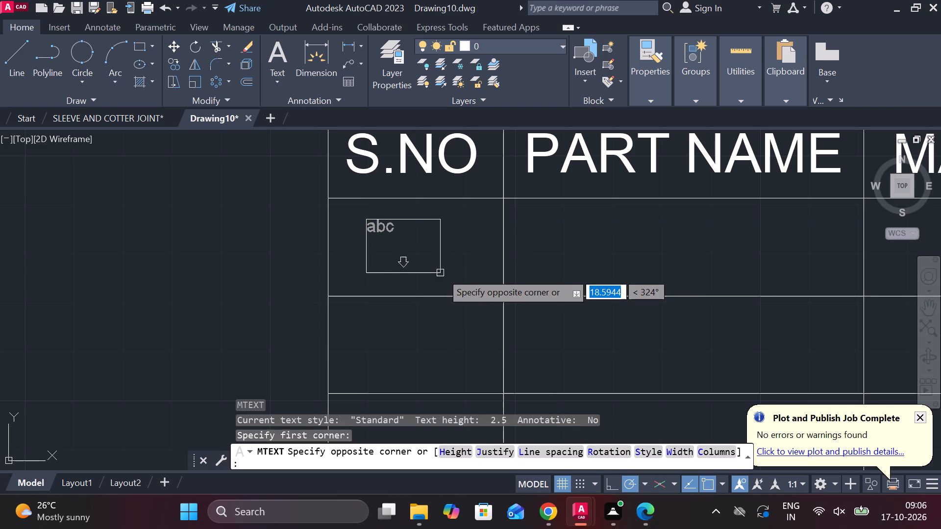
left_click(441, 272)
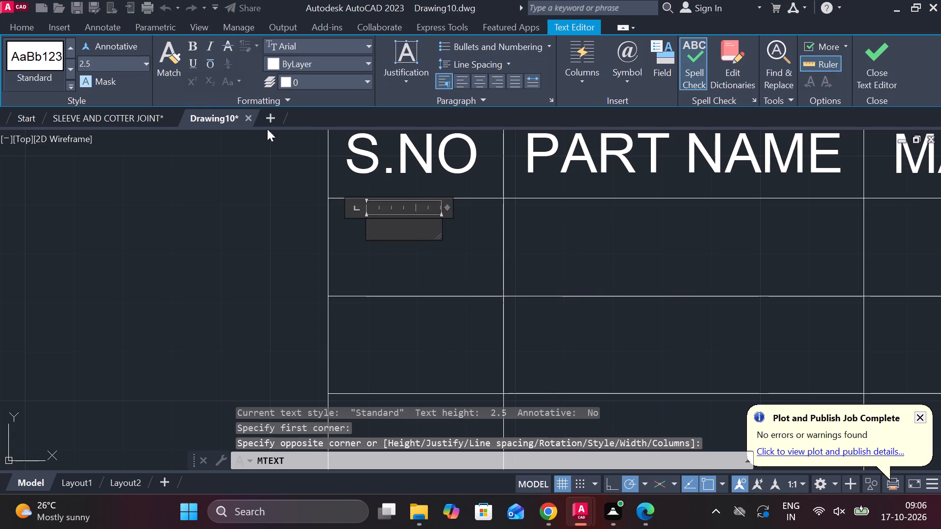
left_click(145, 62)
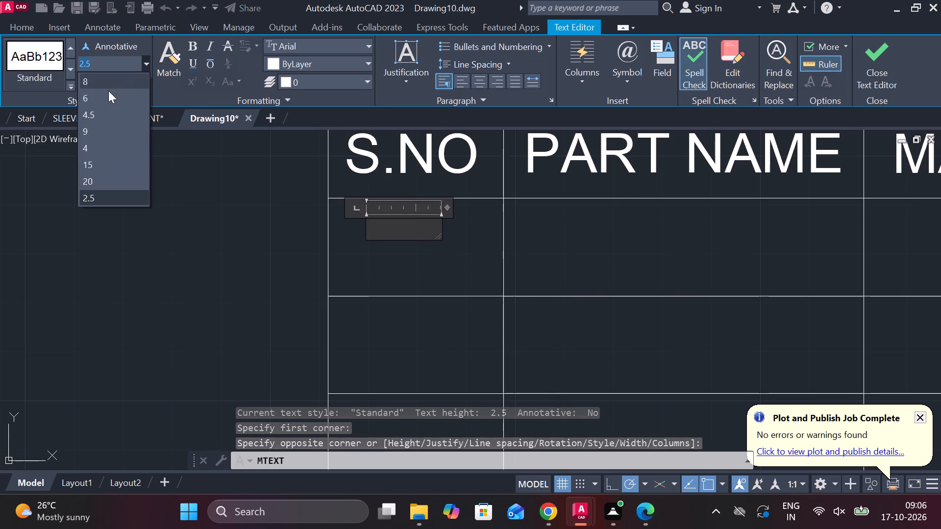
left_click(96, 81)
key("1")
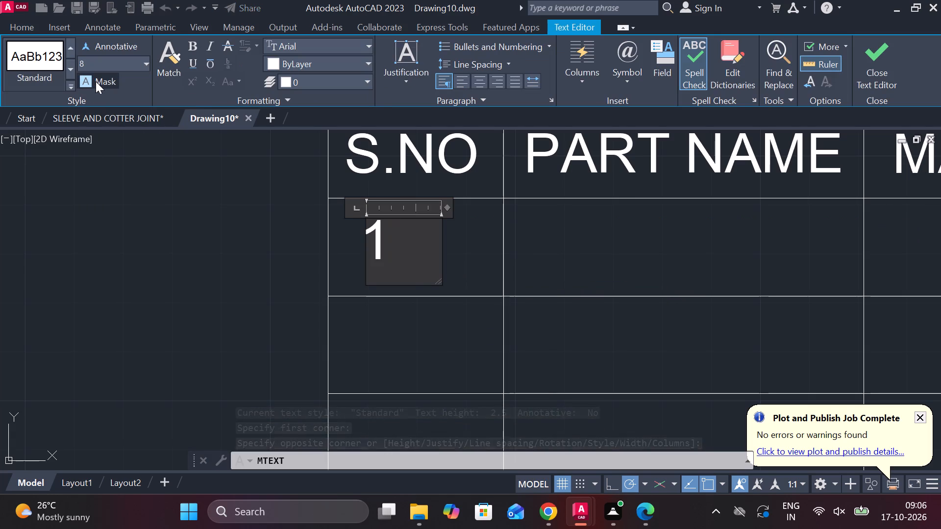
left_click(480, 82)
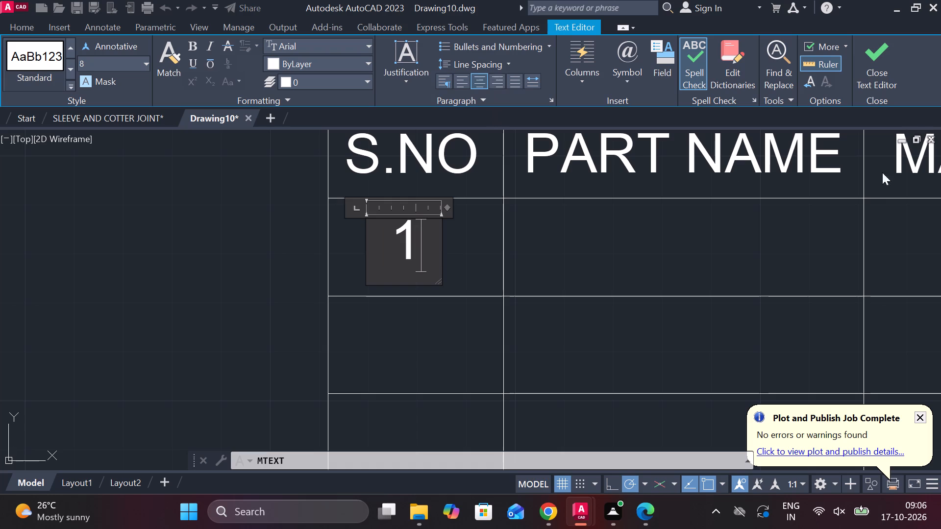
left_click(866, 70)
scroll(567, 216, "down", 1)
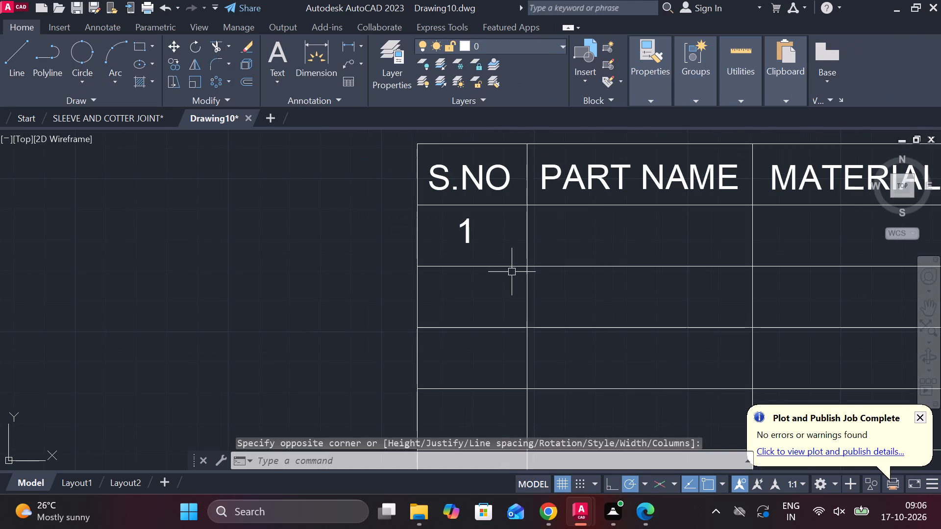
left_click(471, 234)
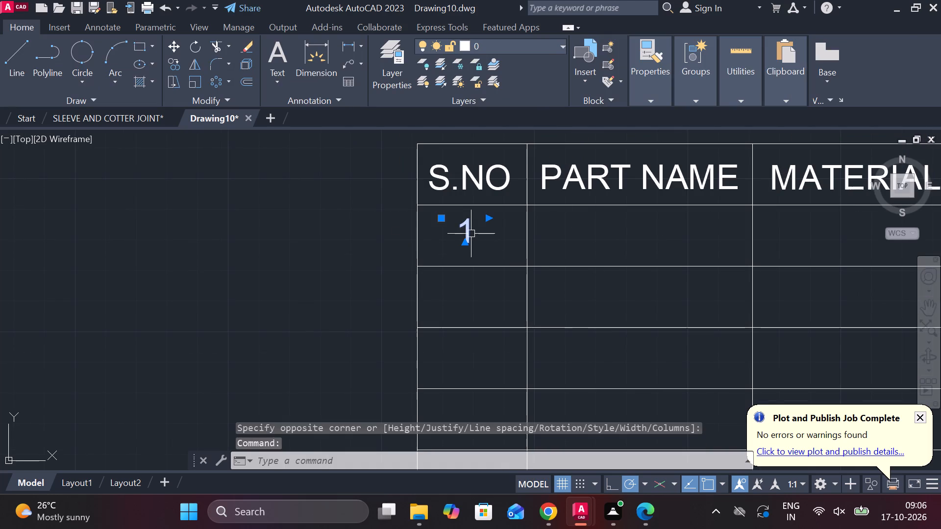
key("Escape")
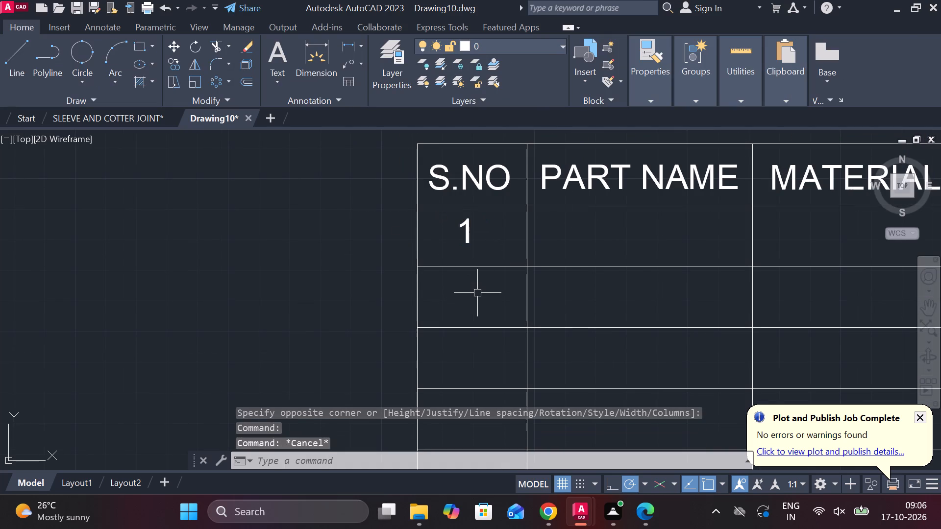
Add the centred number 2 at text height 8 in the S.NO column's second cell below the header.
type("T")
key("space")
scroll(469, 292, "up", 1)
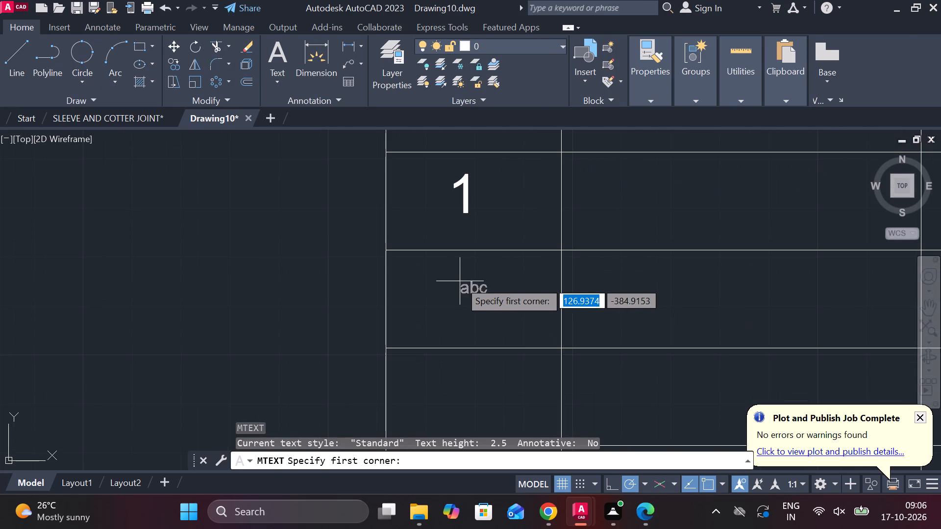
left_click(451, 276)
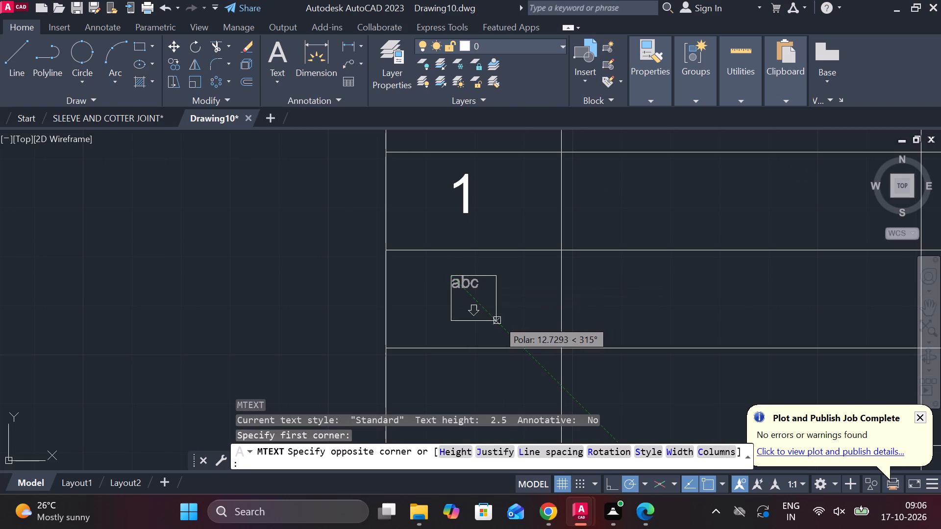
left_click(497, 322)
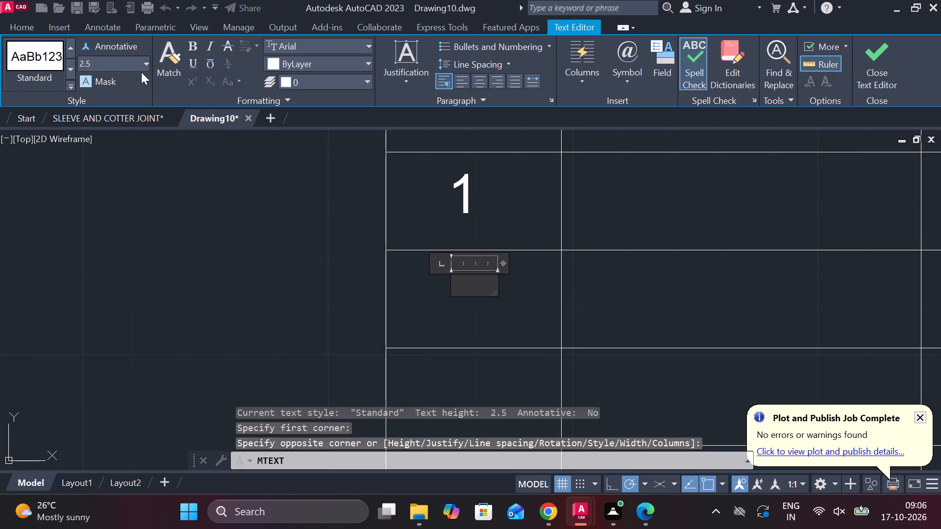
left_click(141, 71)
left_click(145, 66)
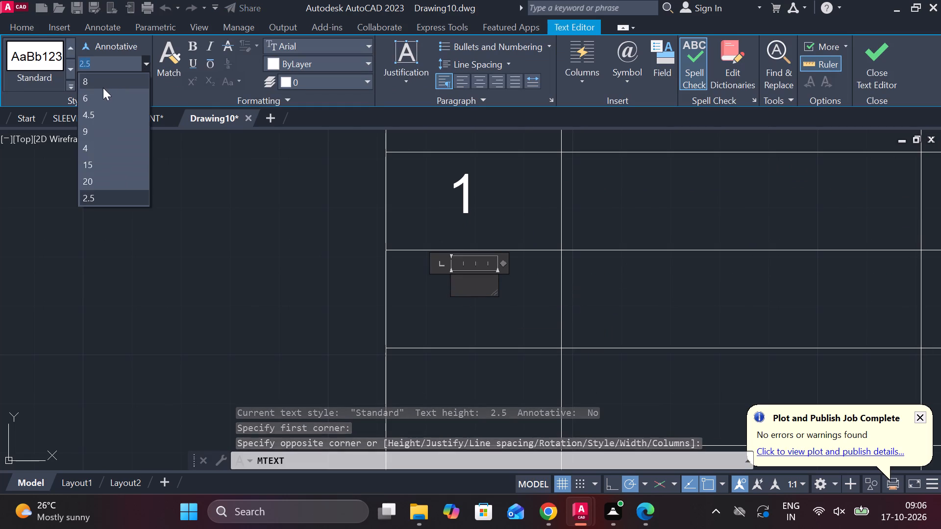
left_click(94, 84)
left_click(471, 83)
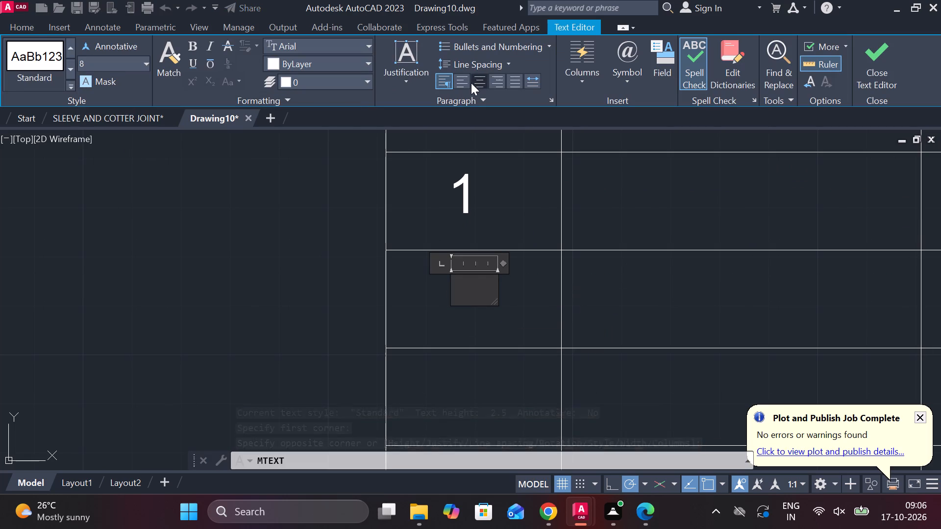
key("2")
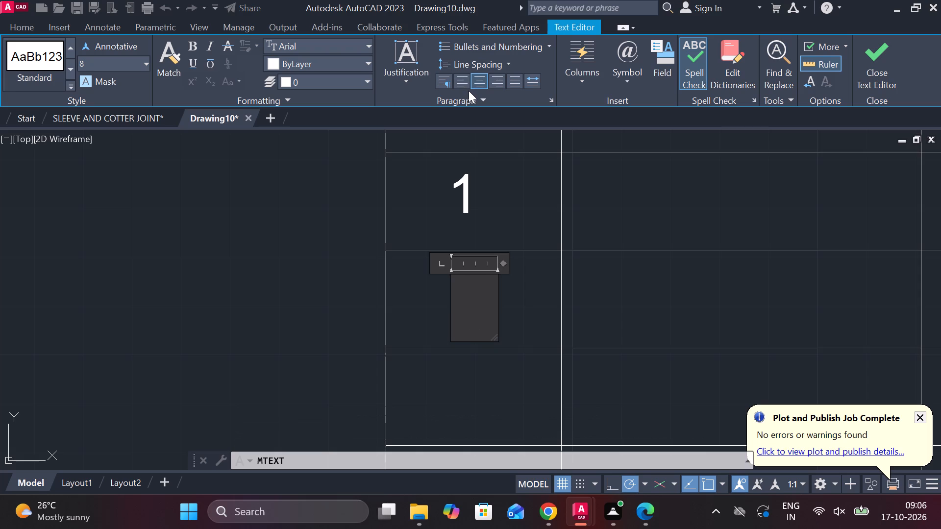
type("22")
key("2")
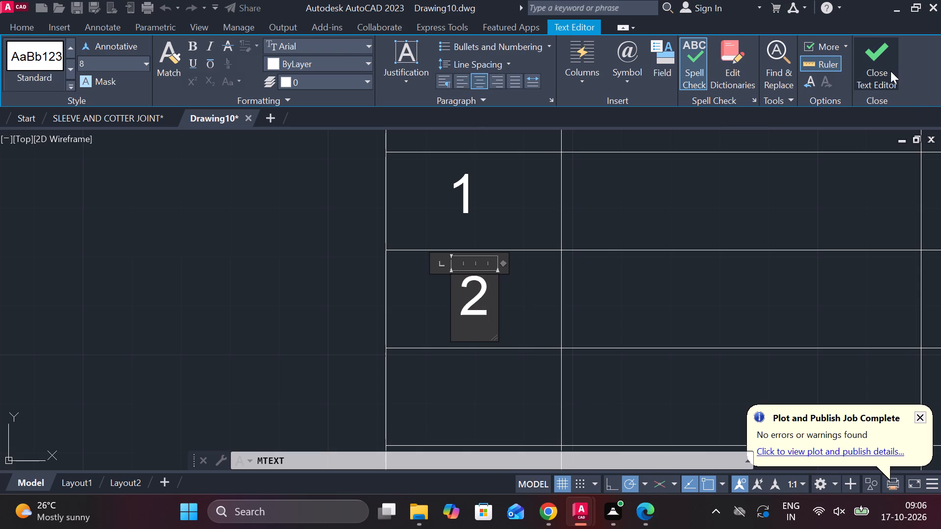
left_click(886, 67)
Shift the number 2 horizontally left about 2.2 units to line it up under the number 1.
scroll(500, 299, "down", 2)
left_click(490, 300)
scroll(490, 300, "up", 2)
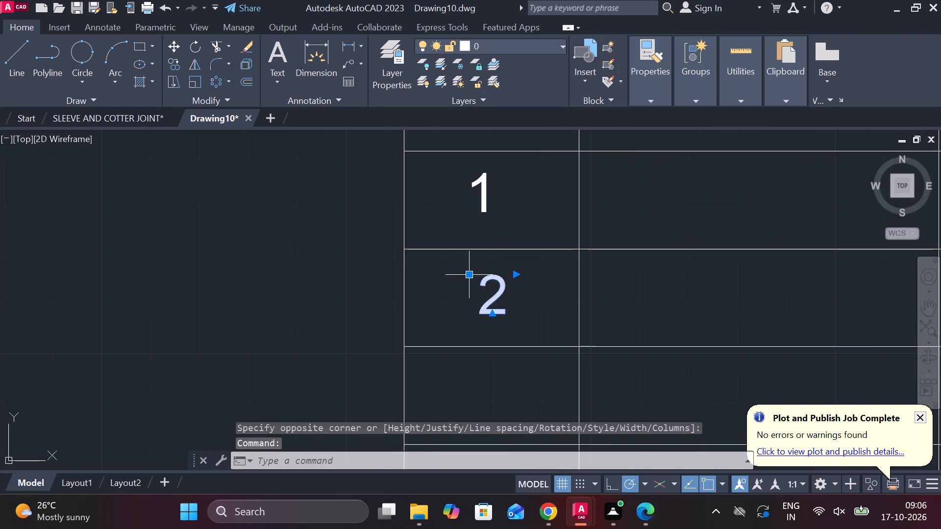
left_click(469, 275)
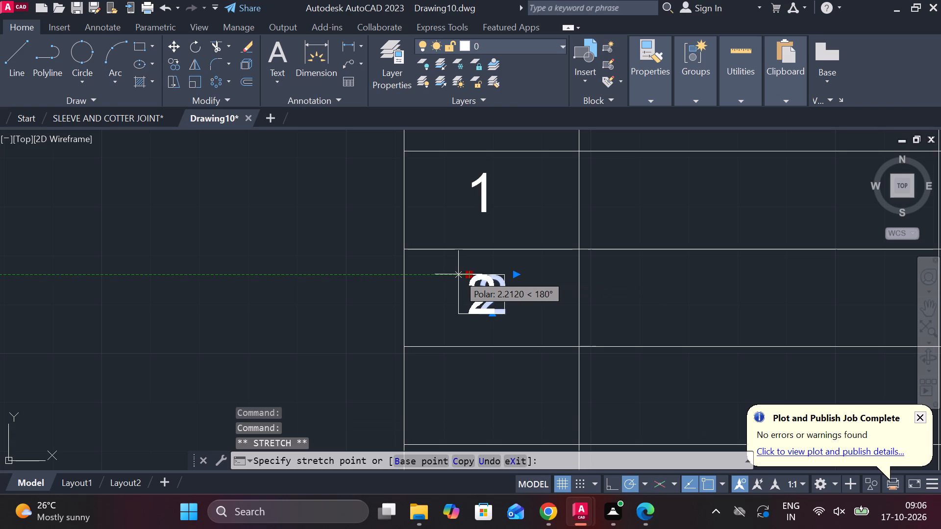
left_click(458, 274)
scroll(503, 273, "down", 1)
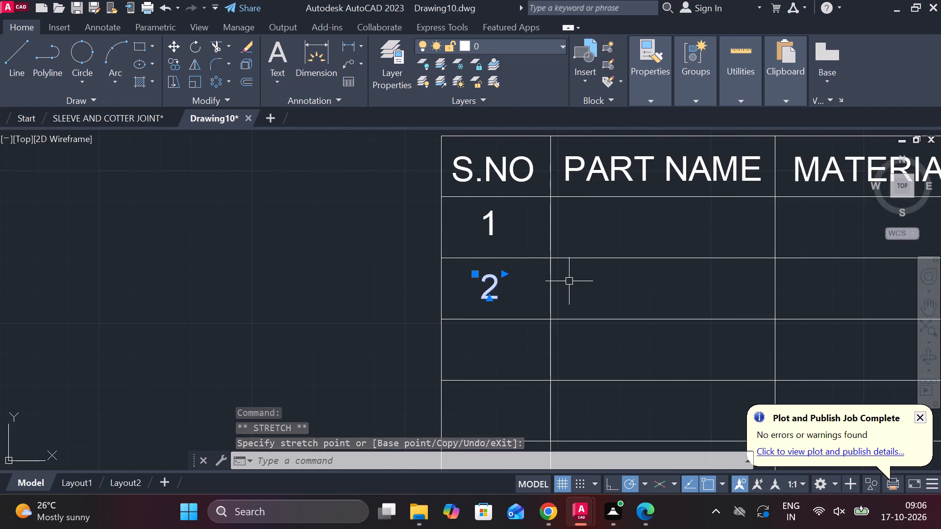
key("Escape")
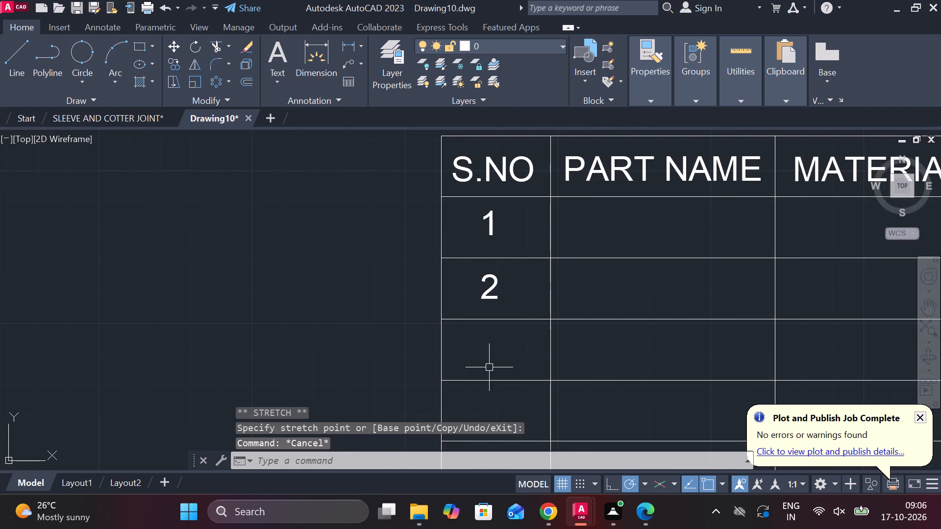
Add the centred number 3 at text height 8 in the S.NO column's third cell below the header.
type("MT")
key("space")
middle_click_drag(481, 344, 483, 329)
scroll(483, 313, "down", 1)
scroll(483, 334, "up", 2)
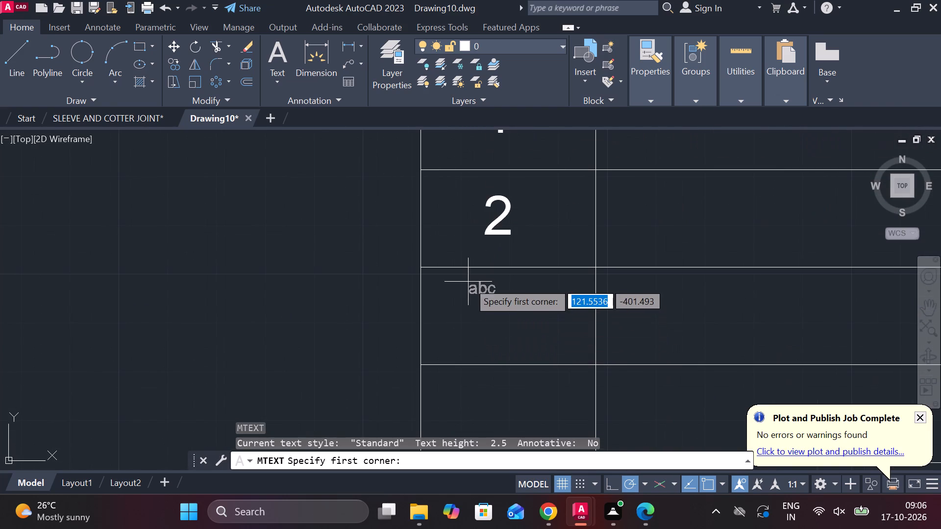
left_click(468, 284)
left_click(533, 345)
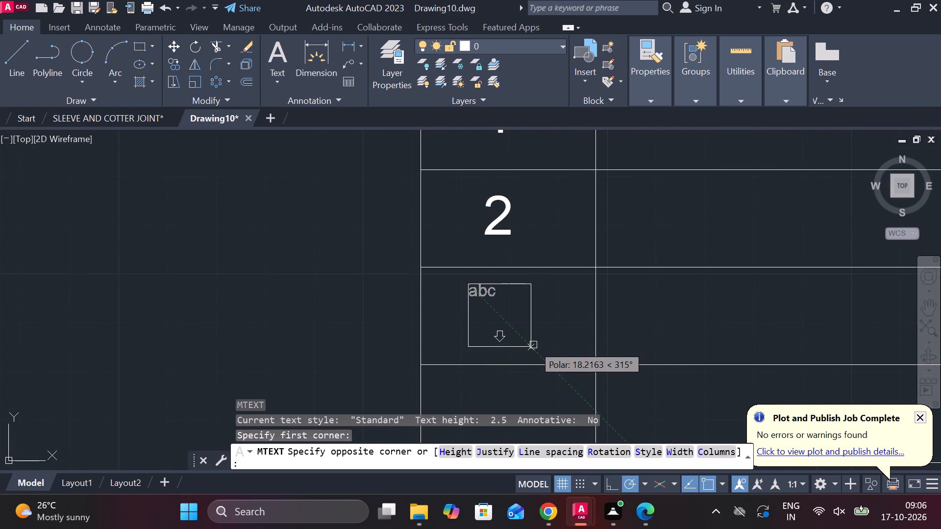
left_click(149, 65)
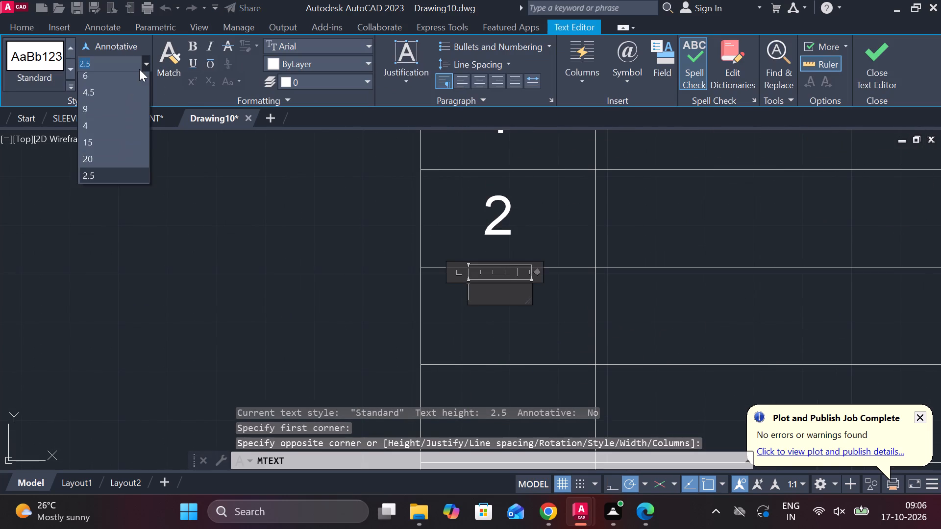
left_click(98, 78)
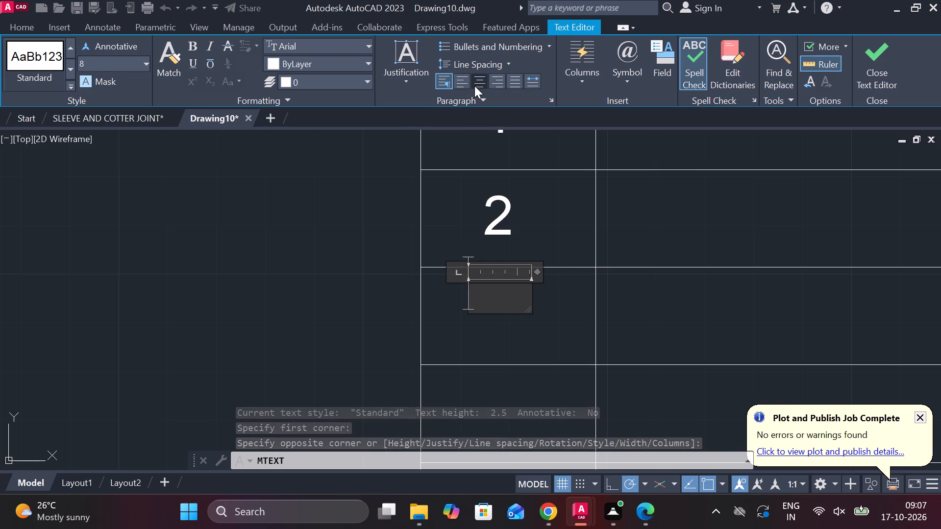
left_click(474, 86)
key("3")
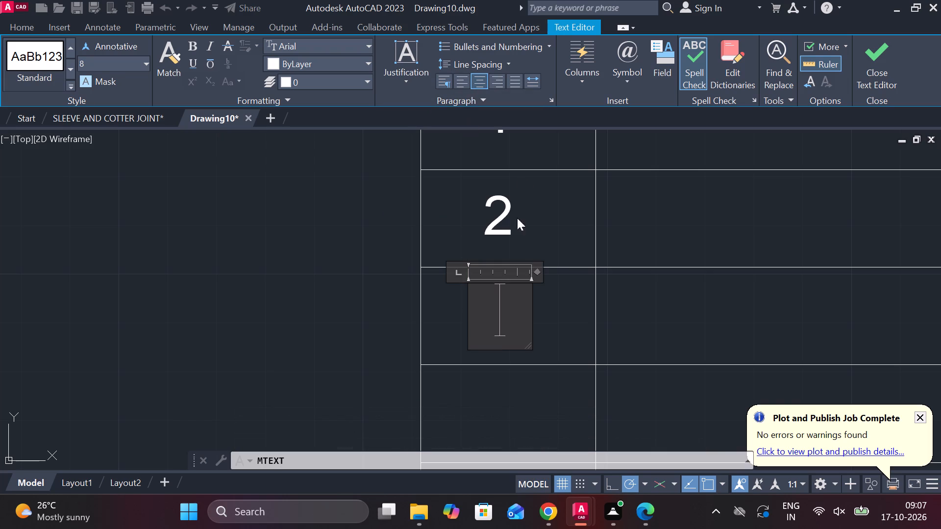
key("3")
left_click(864, 73)
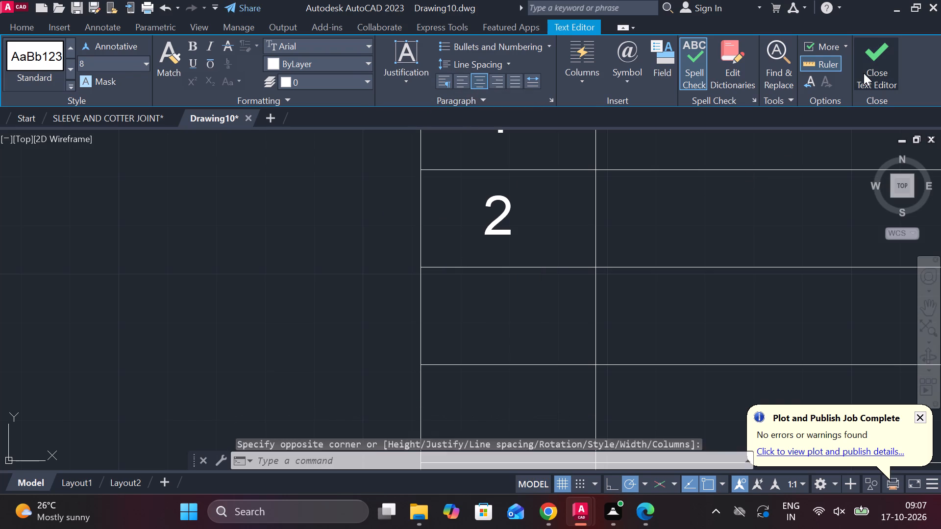
Add the centred number 4 at text height 8 in the S.NO column's fourth cell below the header.
scroll(317, 329, "down", 1)
scroll(438, 374, "up", 1)
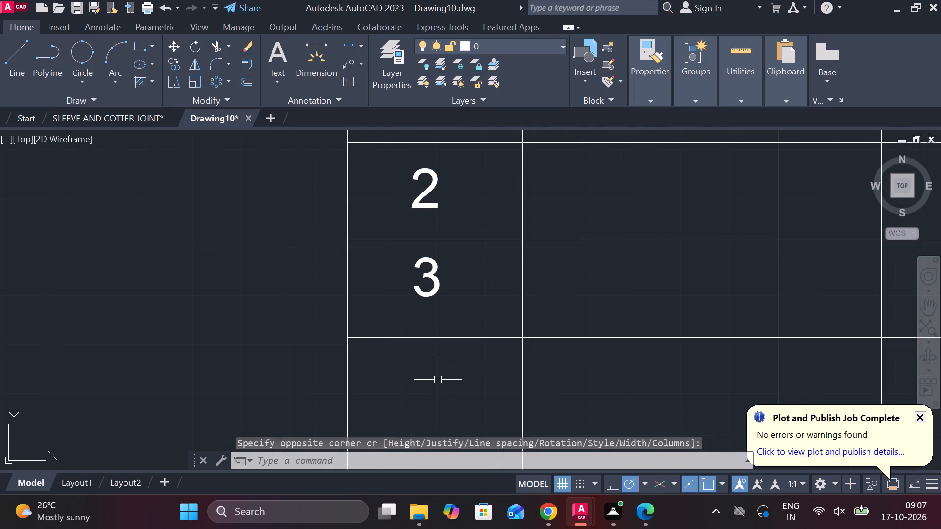
middle_click_drag(434, 375, 438, 335)
key("space")
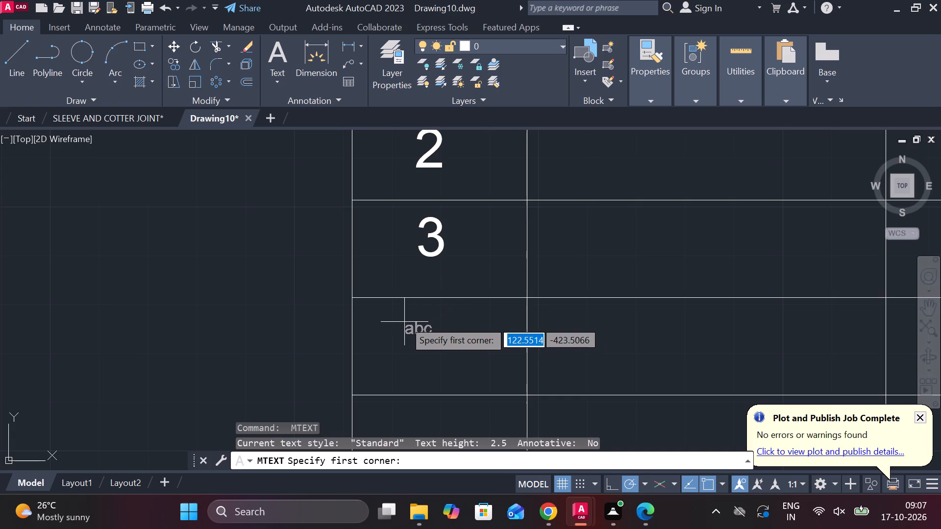
left_click(400, 317)
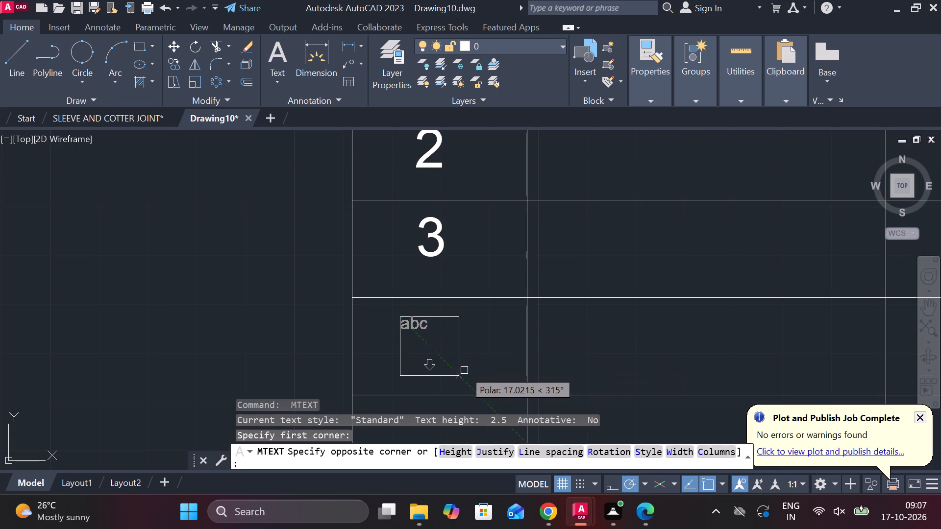
left_click(464, 370)
left_click(146, 68)
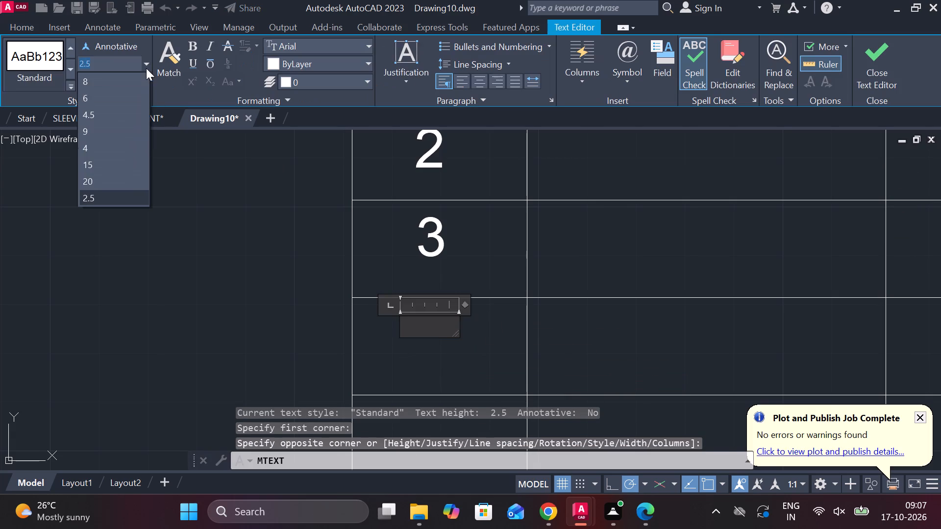
left_click(101, 88)
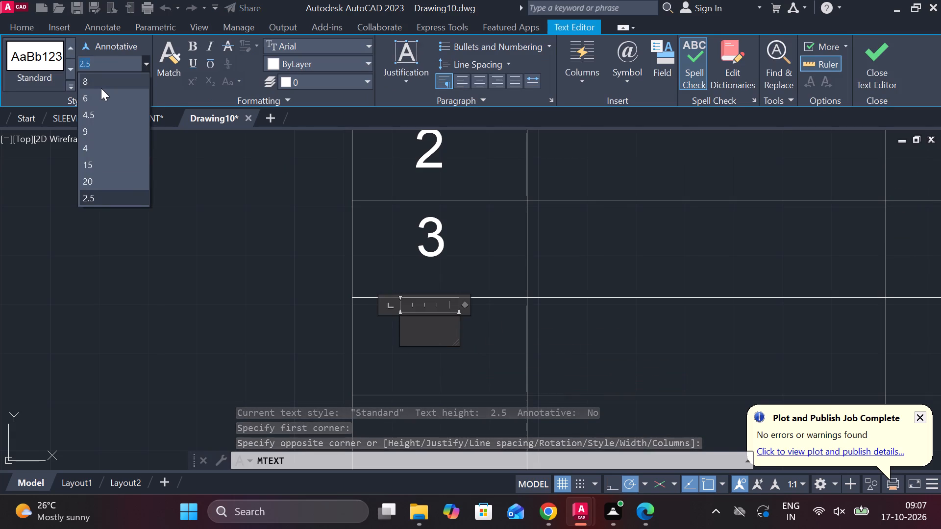
left_click(475, 84)
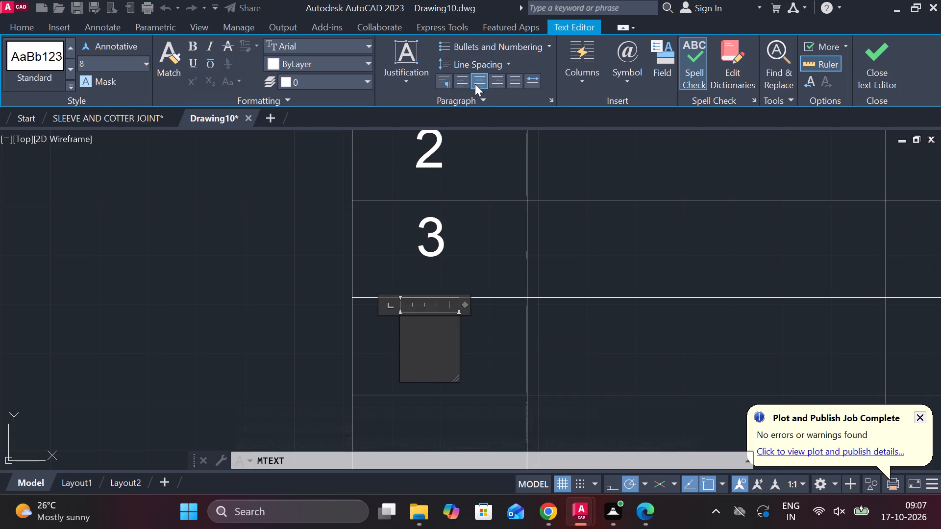
key("4")
key("4")
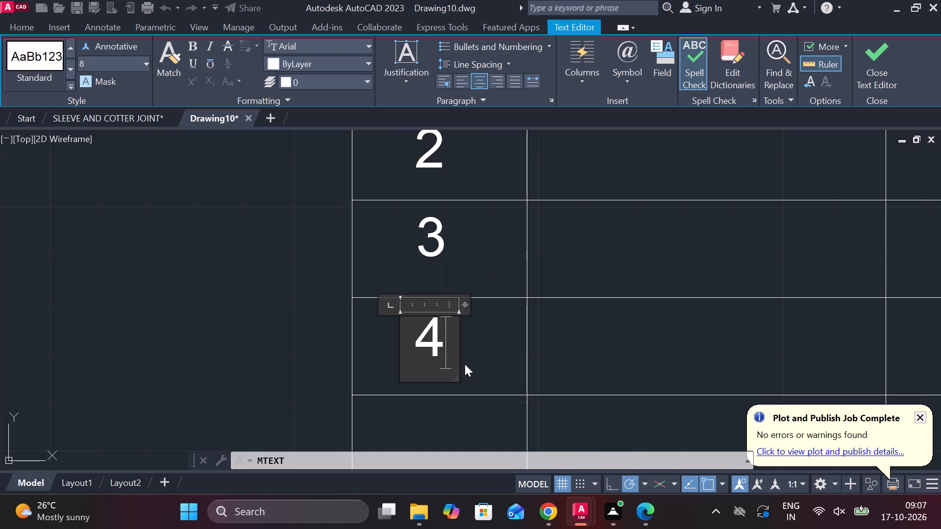
left_click(885, 83)
Add the centred number 5 at text height 8 in the S.NO column's fifth cell below the header.
scroll(545, 310, "down", 1)
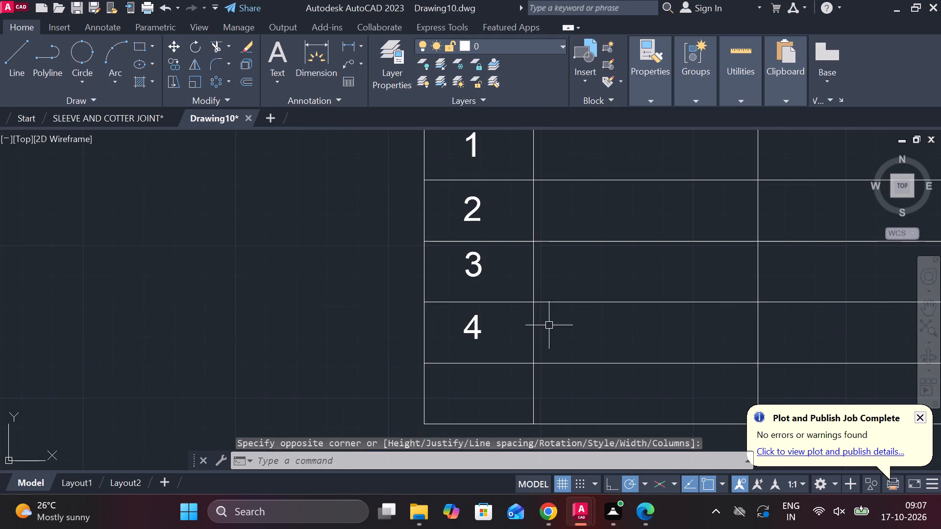
middle_click_drag(530, 343, 529, 308)
scroll(489, 345, "up", 2)
key("space")
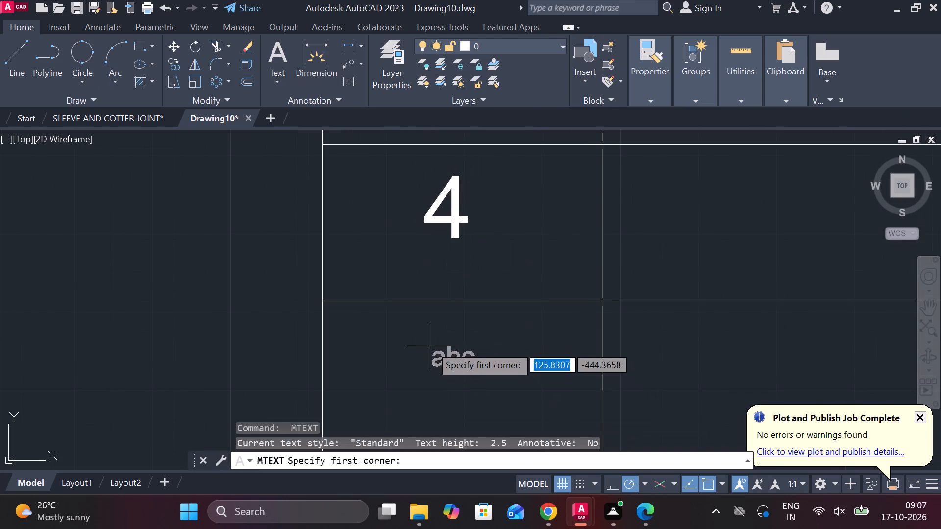
left_click(403, 337)
middle_click_drag(492, 393, 486, 325)
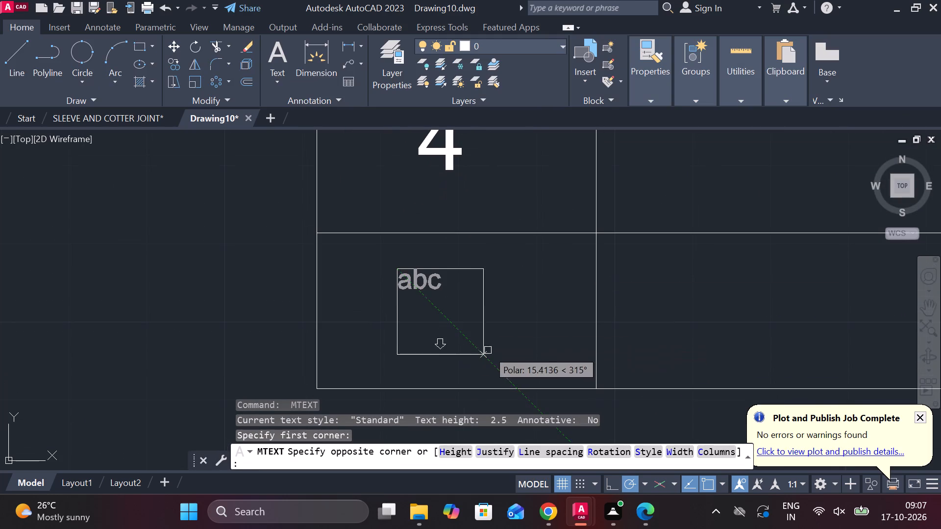
left_click(500, 355)
left_click(119, 67)
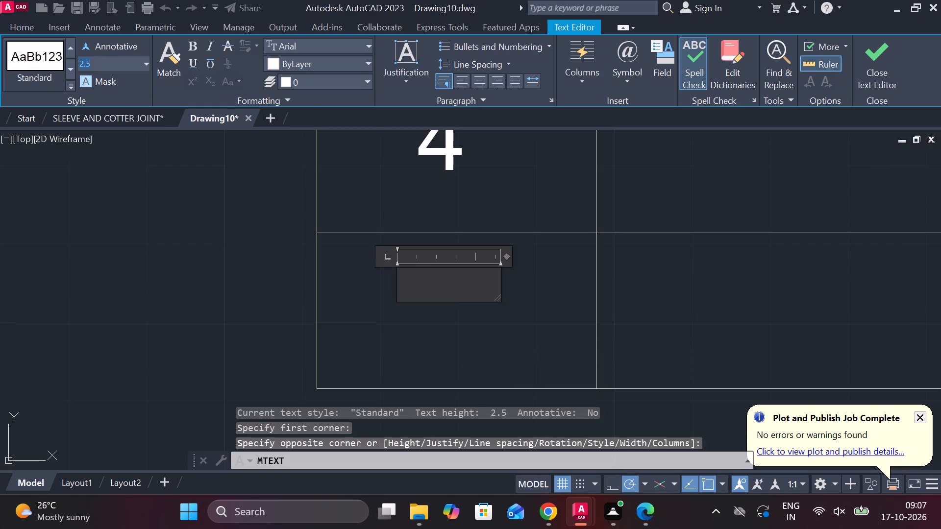
left_click(152, 62)
left_click(148, 66)
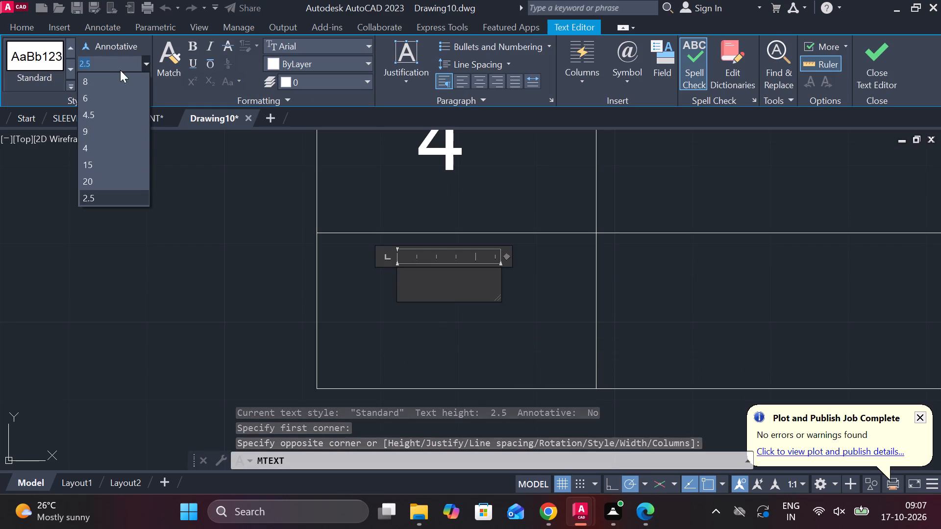
left_click(100, 82)
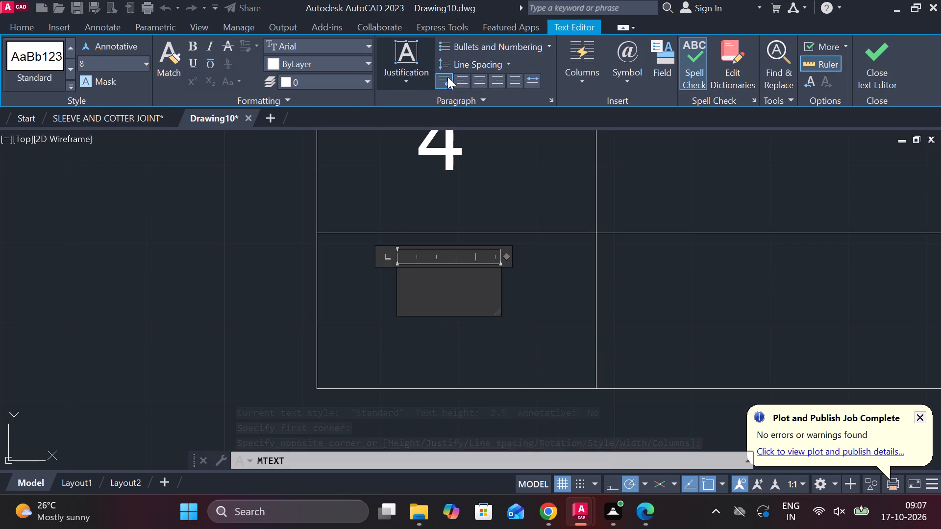
left_click(480, 78)
key("5")
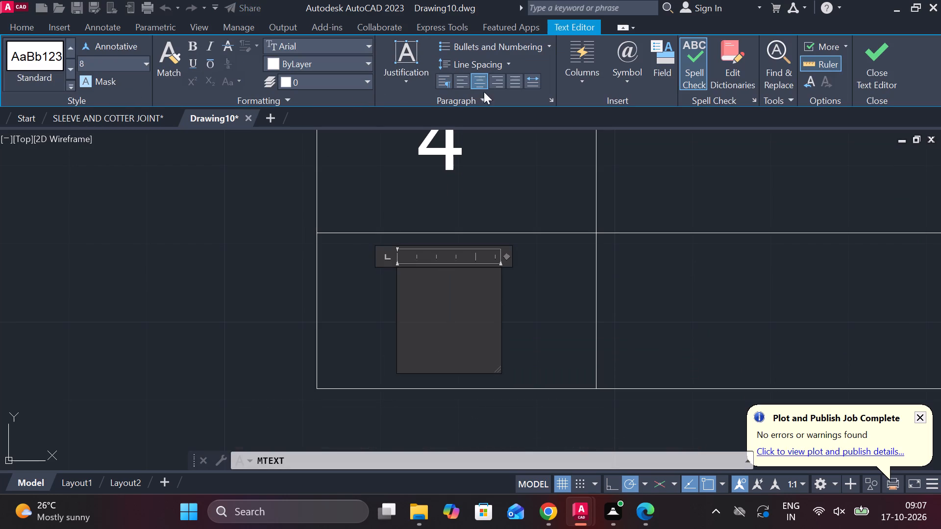
key("5")
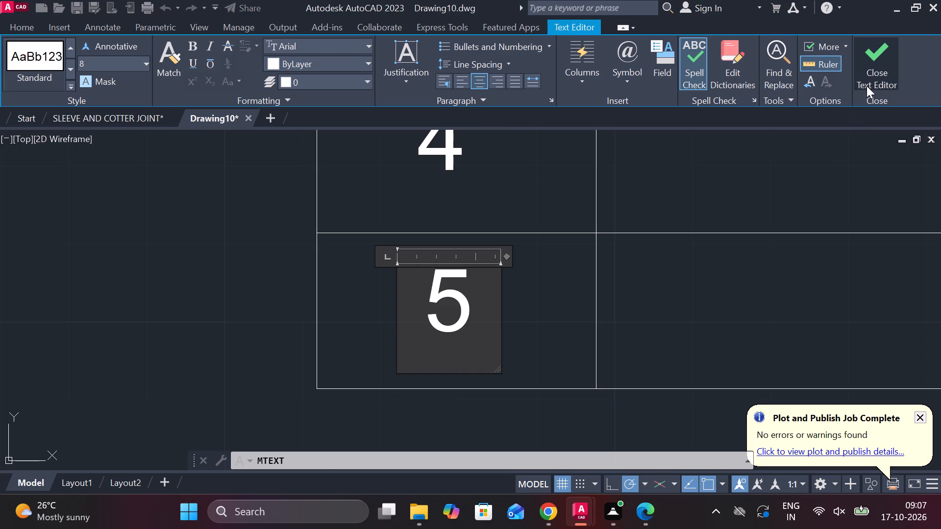
left_click(867, 86)
Copy the numbers 1 to 5 from the S.NO column horizontally about 177 units into the NO.OFF column.
scroll(609, 266, "down", 2)
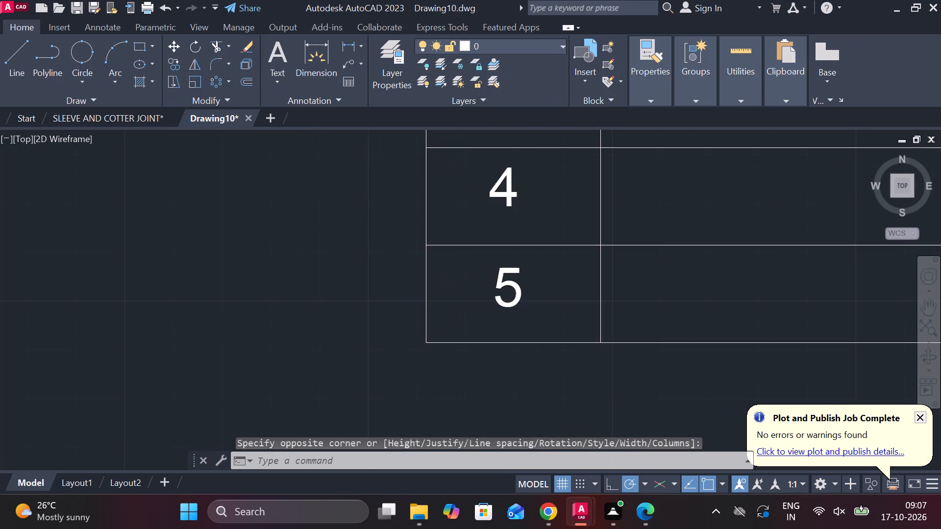
scroll(609, 266, "down", 1)
middle_click_drag(546, 308, 458, 407)
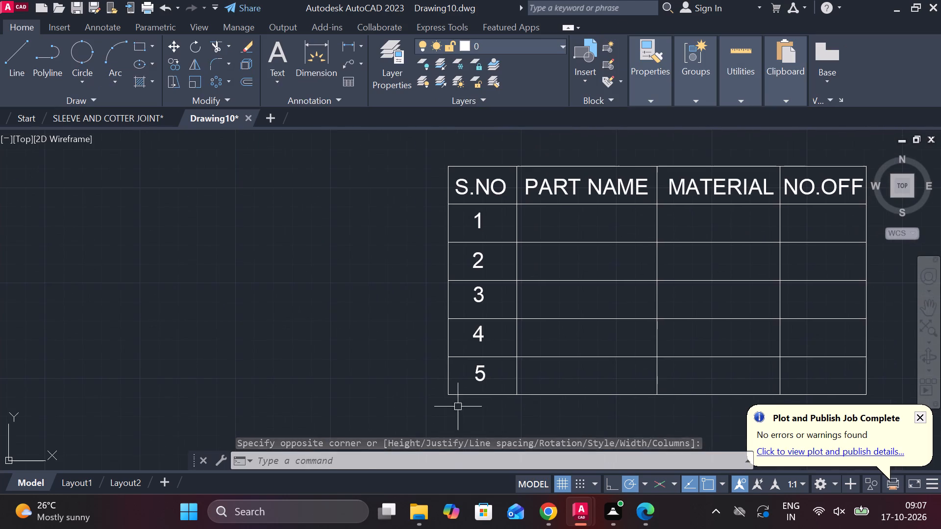
left_click(479, 222)
left_click(481, 255)
left_click(481, 288)
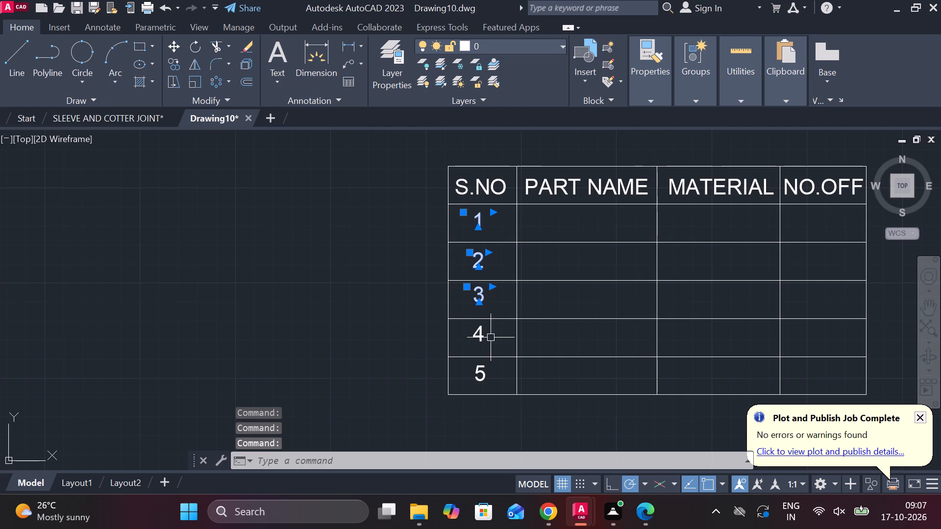
left_click(483, 335)
left_click(479, 366)
type("CO")
key("Return")
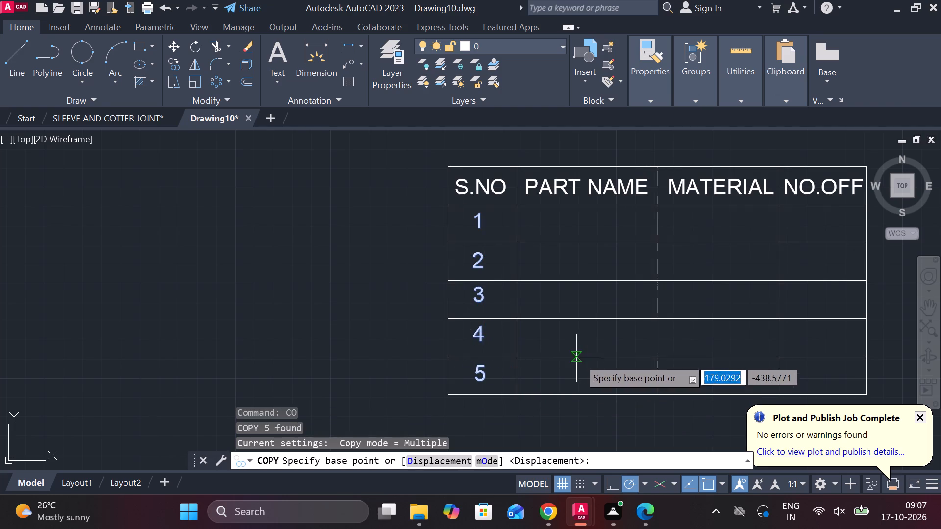
middle_click_drag(701, 317, 538, 332)
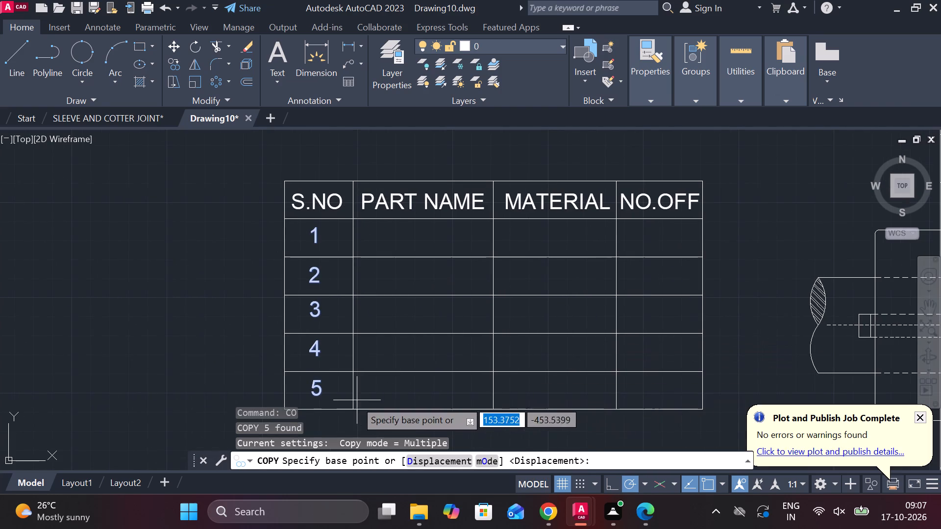
left_click(331, 400)
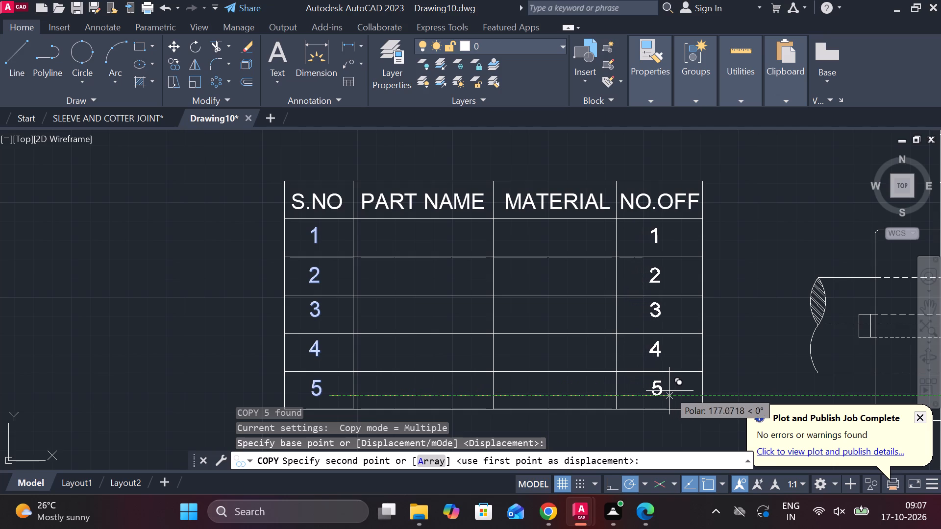
left_click(670, 391)
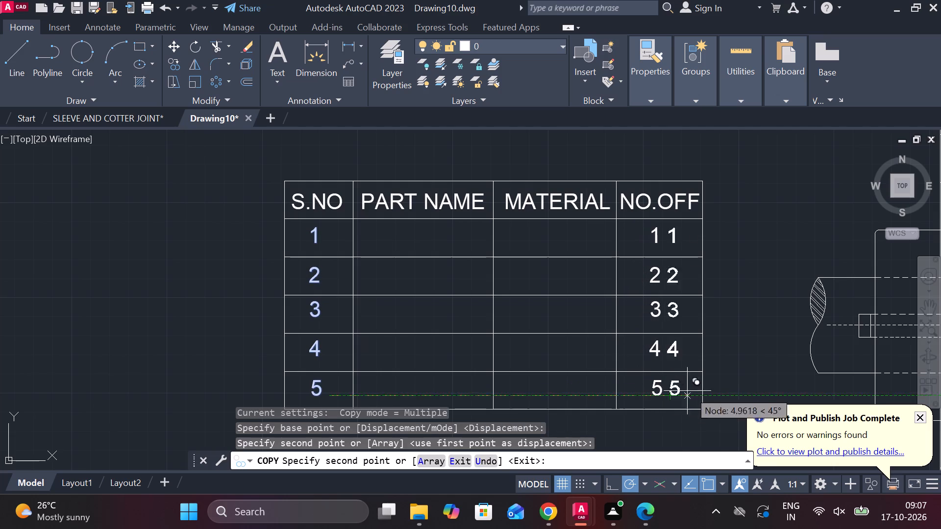
key("Escape")
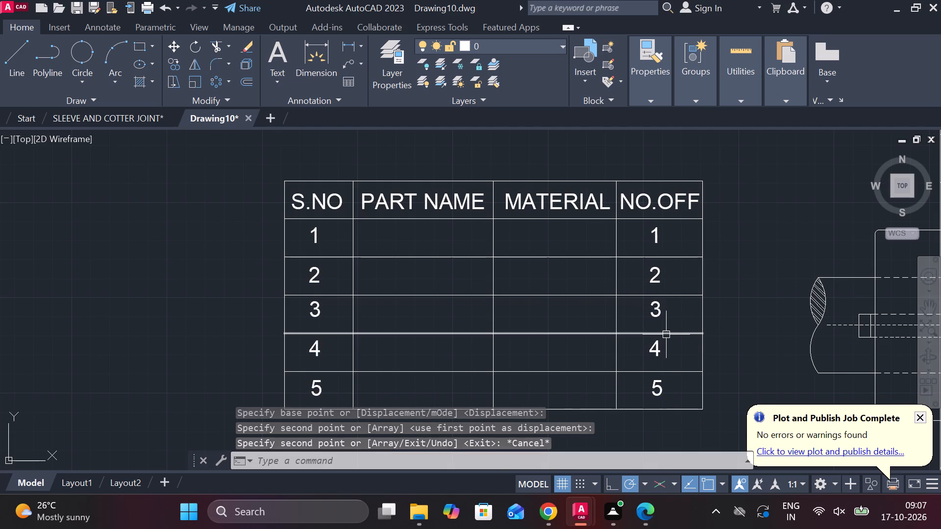
Change the NO.OFF entry in row 5 of the parts table to 2.
double_click(656, 378)
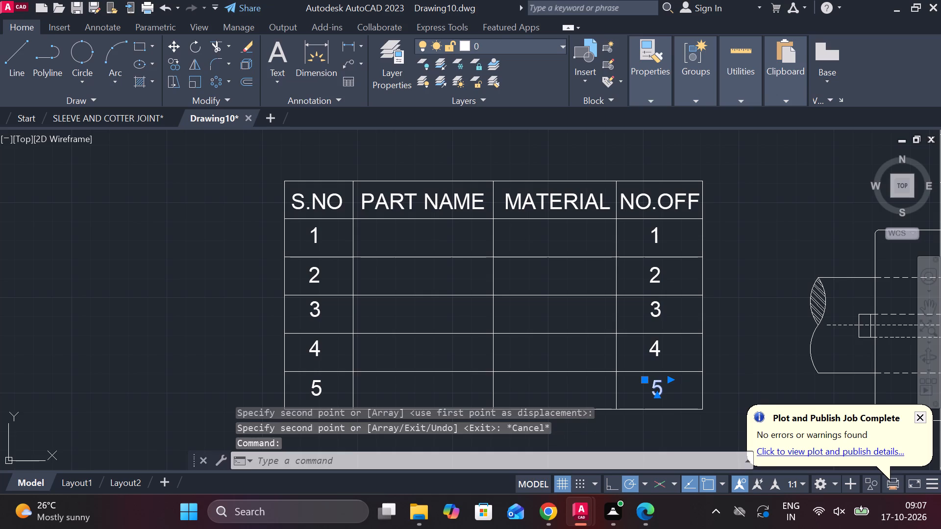
key("Right")
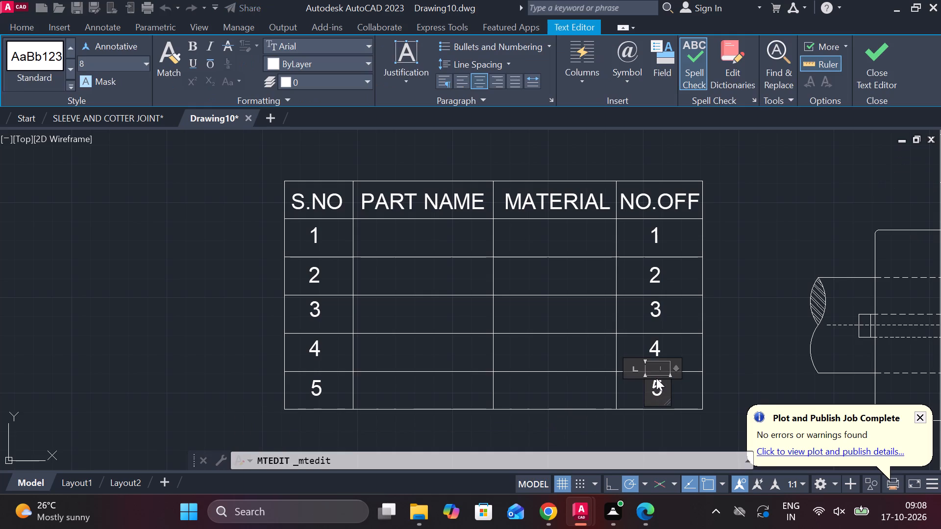
key("BackSpace")
key("2")
left_click(661, 309)
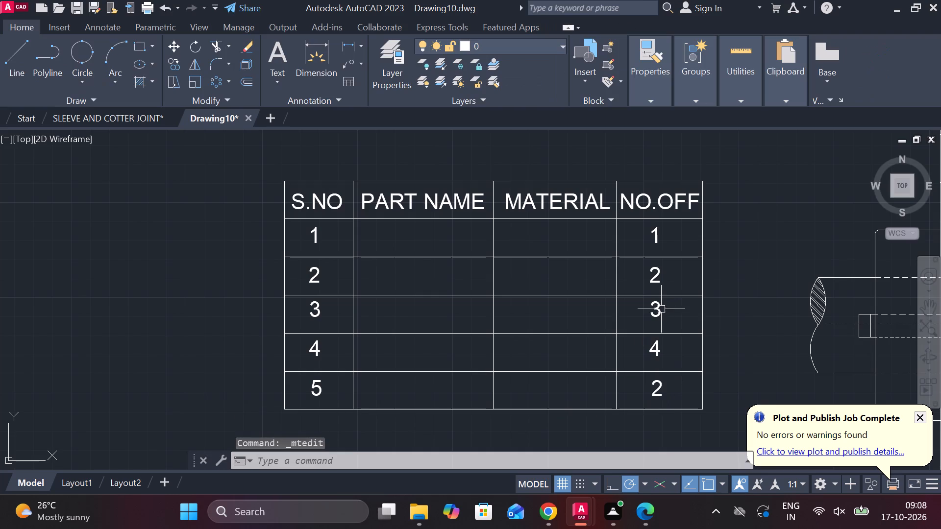
Change the NO.OFF entry in row 3 of the parts table to 4.
double_click(656, 307)
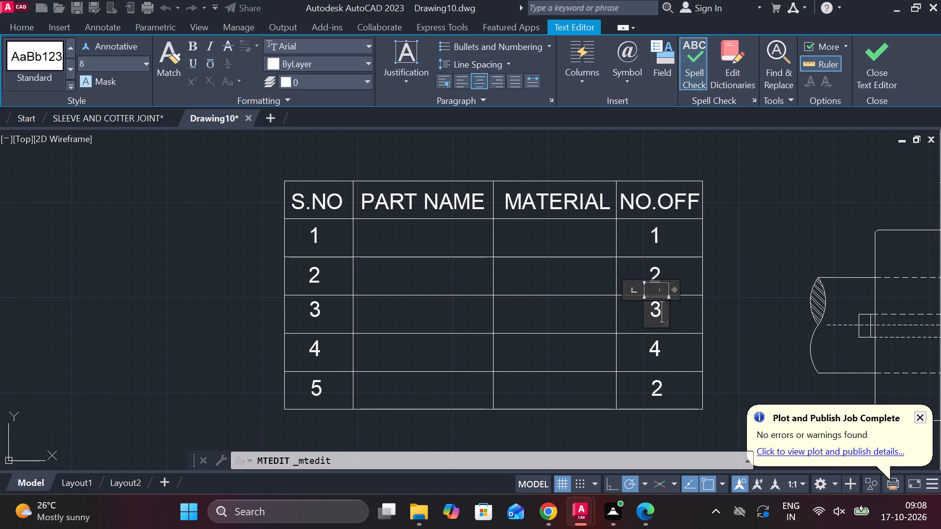
key("BackSpace")
key("4")
left_click(878, 75)
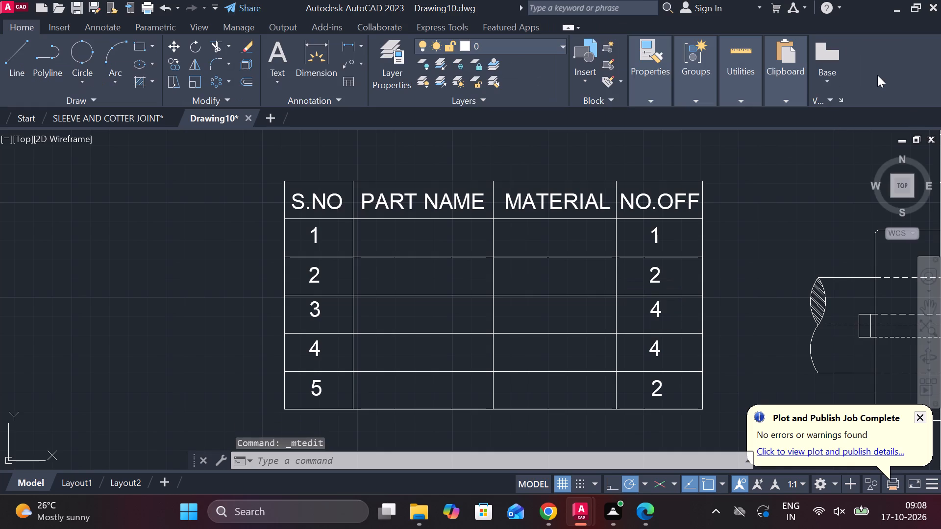
Change the NO.OFF entry in row 2 of the parts table to 1.
double_click(658, 281)
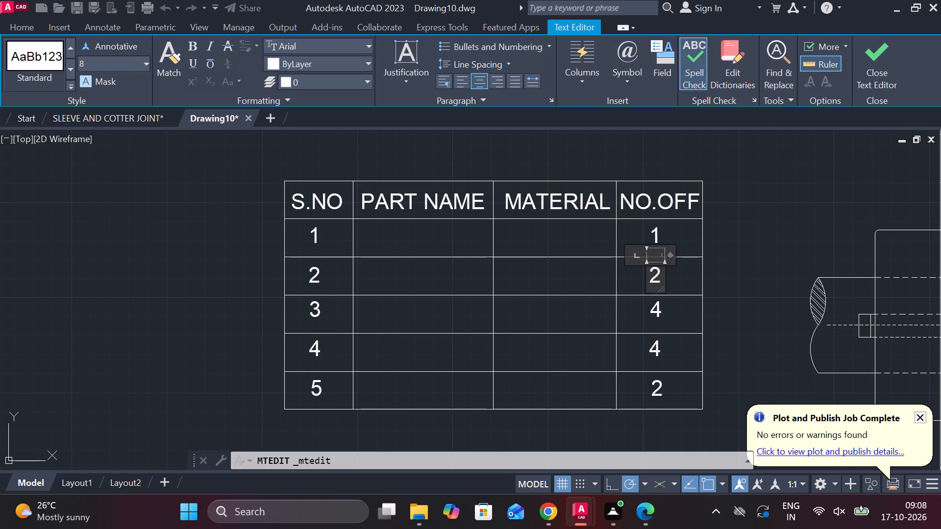
key("BackSpace")
key("1")
left_click(864, 81)
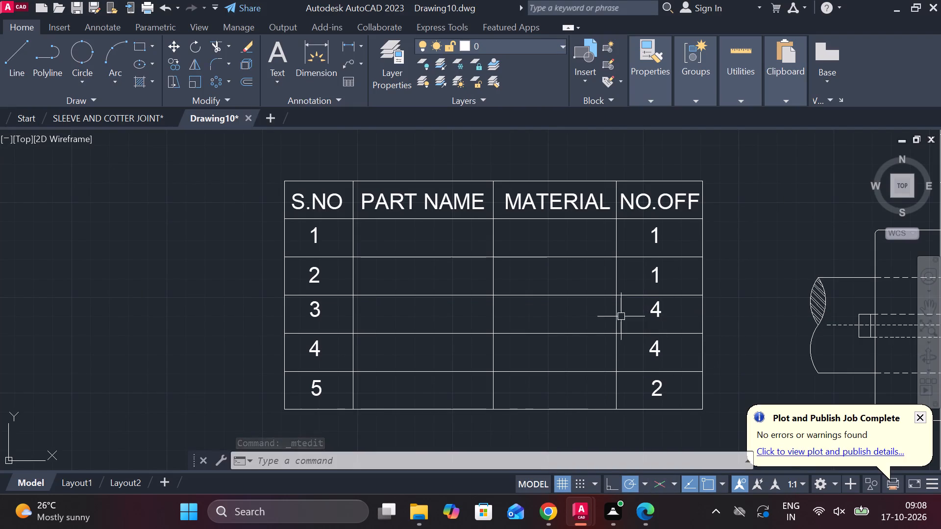
key("Escape")
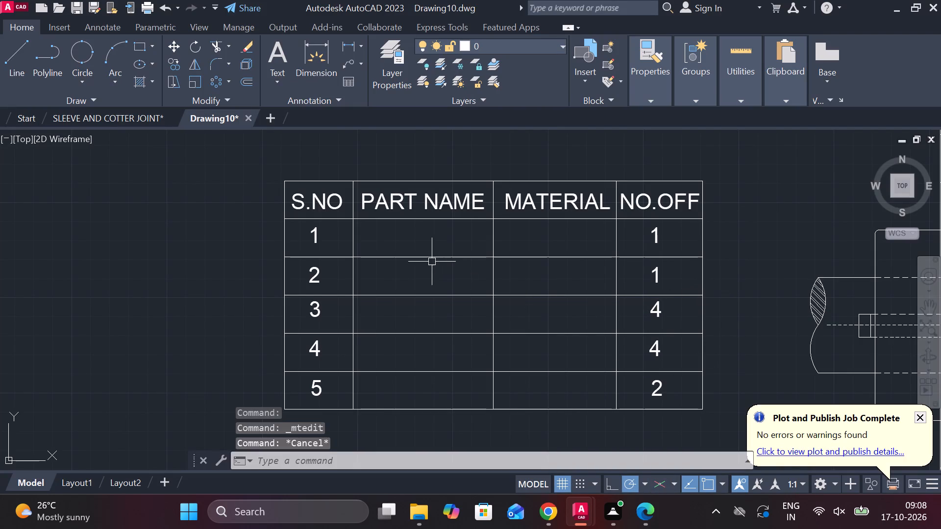
Add multiline text CAST IRON at height 8 in row 1 of the MATERIAL column, widening its box to fit one line.
type("MT")
key("space")
scroll(397, 253, "up", 1)
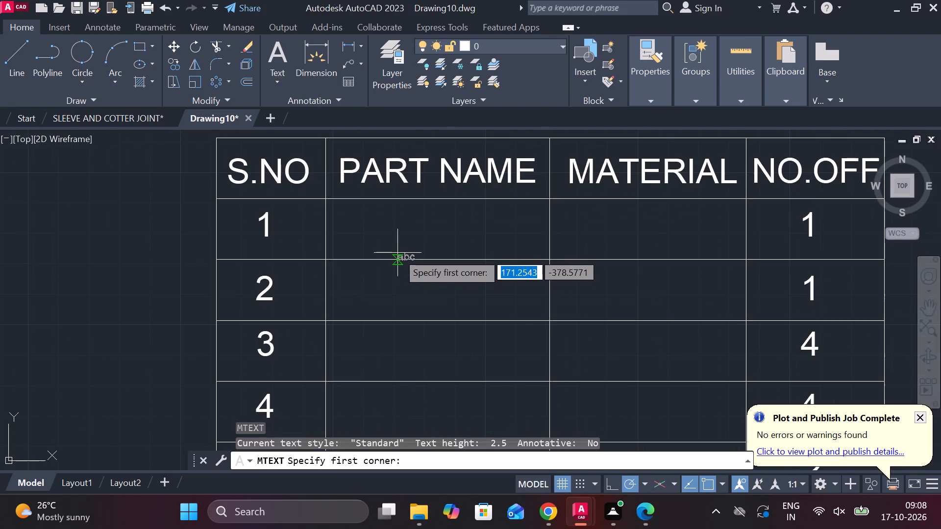
left_click(567, 218)
left_click(729, 245)
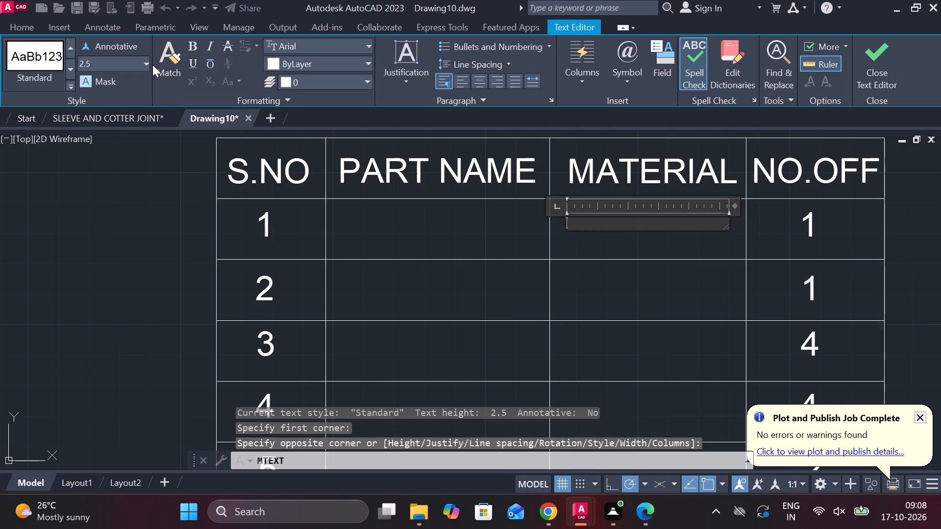
left_click(147, 65)
left_click(102, 83)
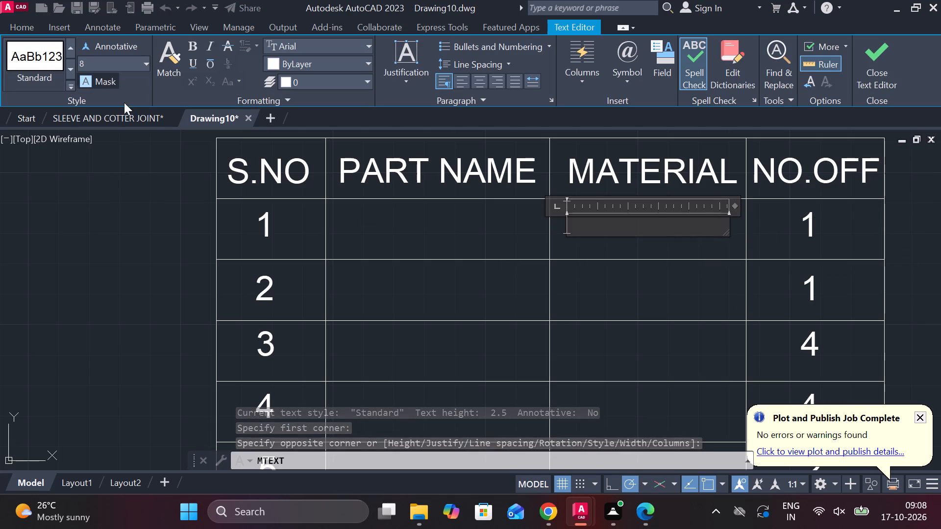
key("c")
type("AS")
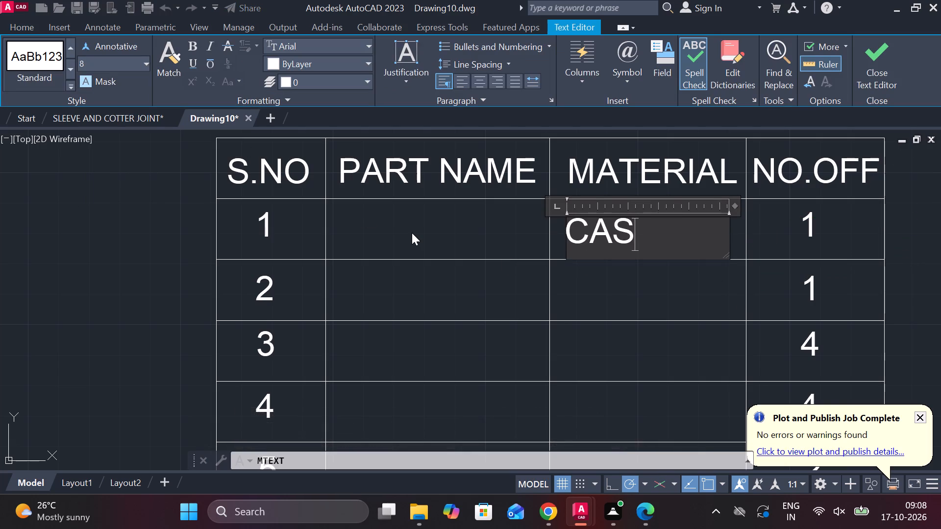
type("T")
key("space")
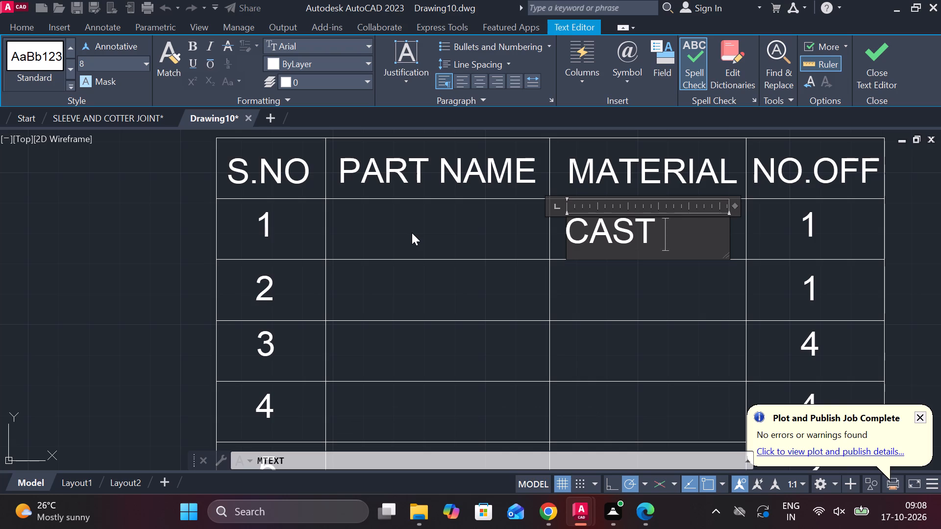
type("IT")
key("BackSpace")
type("RON")
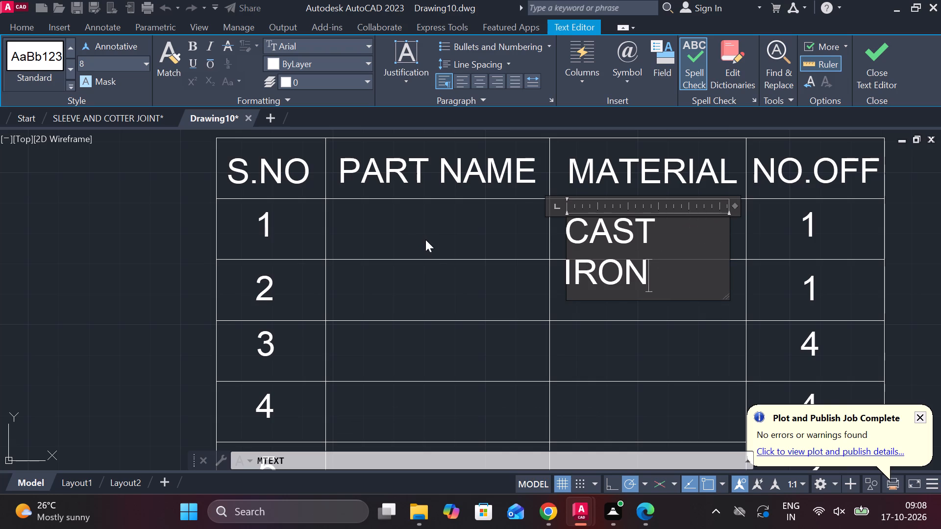
scroll(433, 241, "down", 1)
scroll(594, 248, "up", 1)
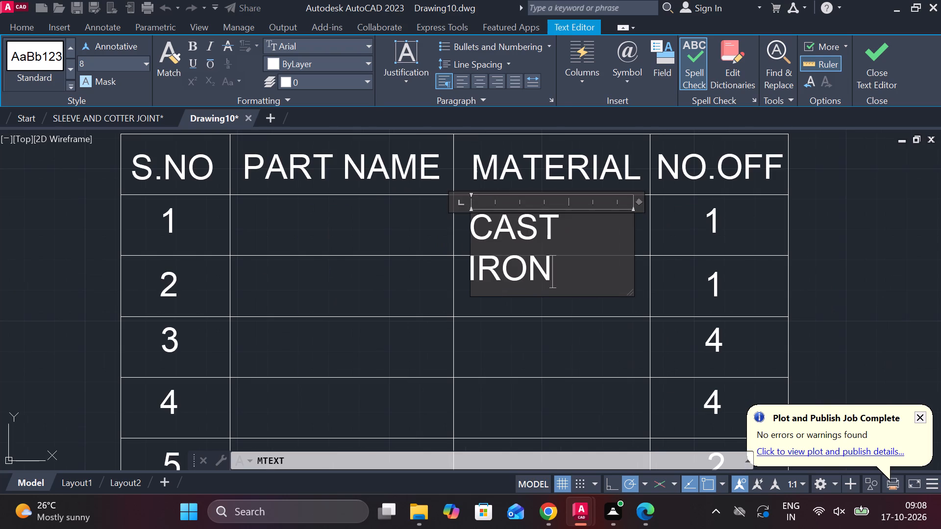
left_click_drag(632, 234, 653, 234)
left_click(868, 54)
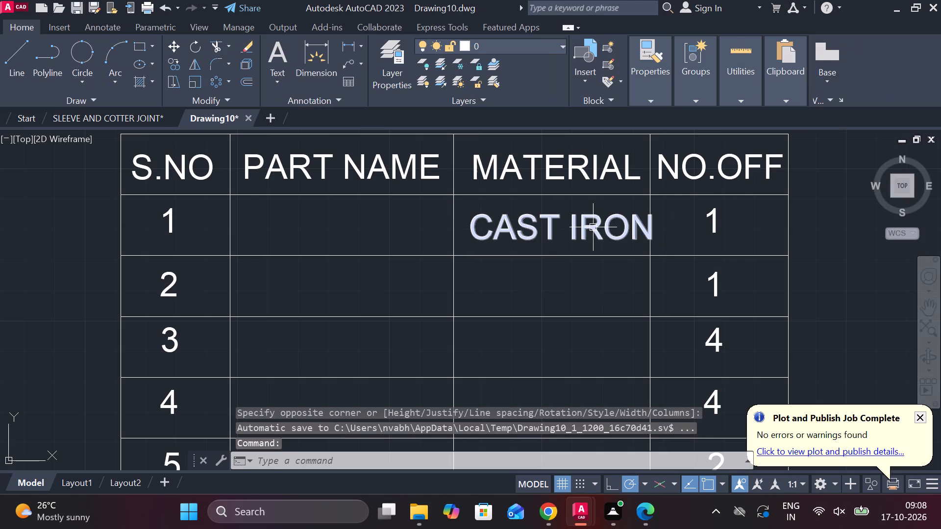
Shift the CAST IRON text horizontally to the cell's left border so it clears the NO.OFF column.
left_click(593, 227)
left_click(470, 213)
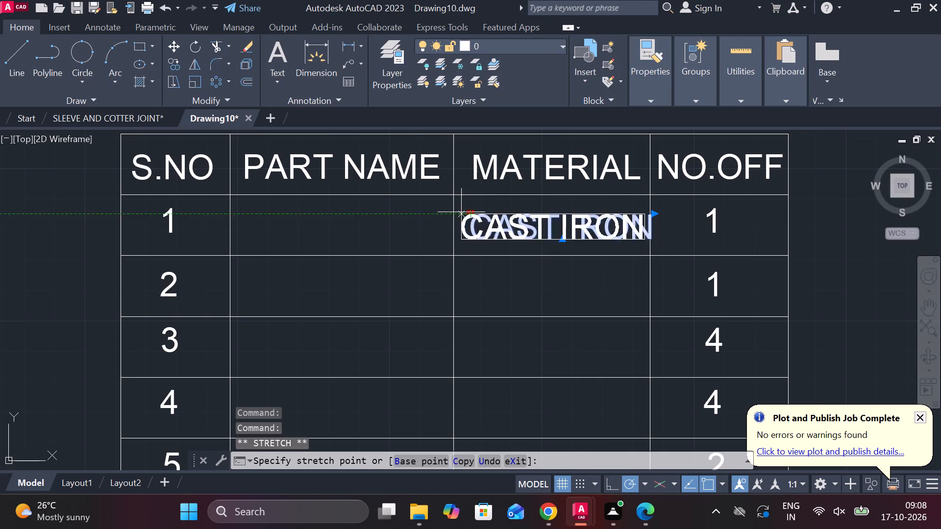
left_click(460, 212)
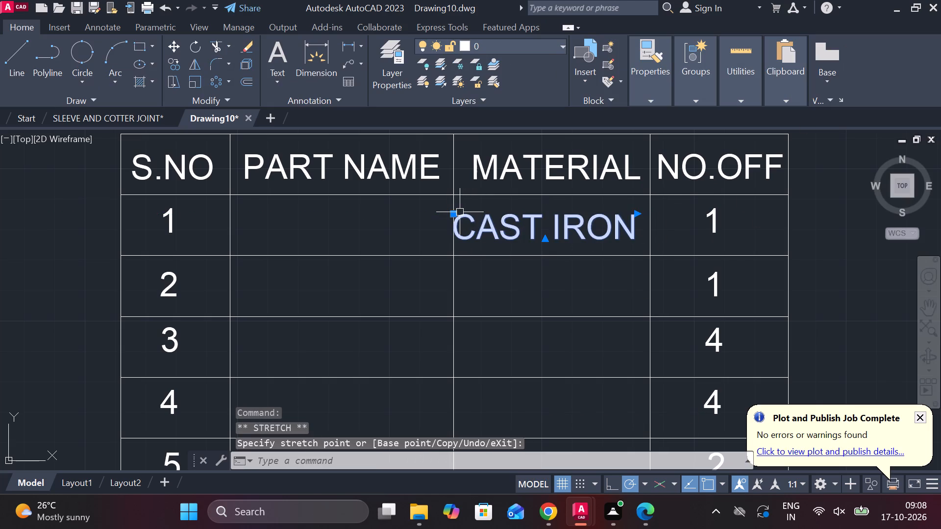
Move the whole parts table with its text horizontally to the left, farther away from the top view.
scroll(515, 251, "down", 1)
middle_click_drag(533, 284, 488, 266)
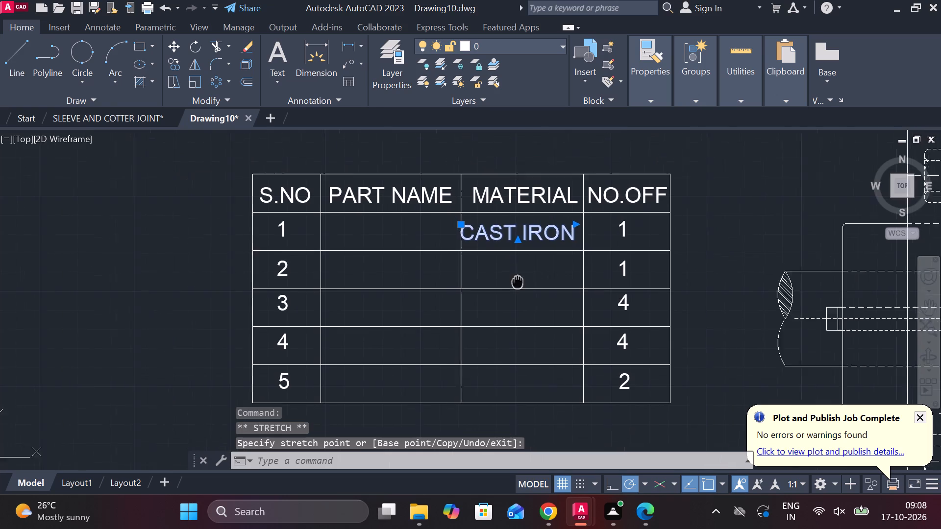
middle_click_drag(488, 266, 462, 252)
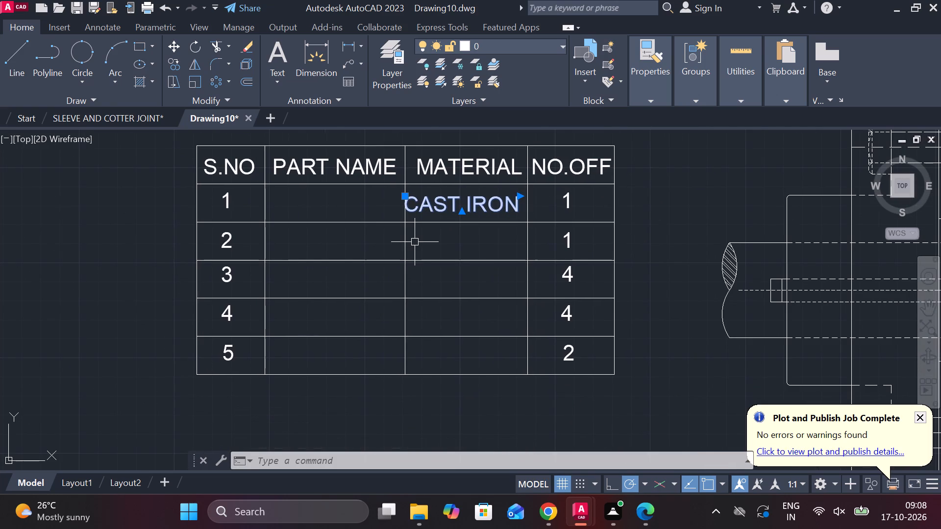
scroll(517, 240, "down", 1)
middle_click_drag(504, 247, 432, 246)
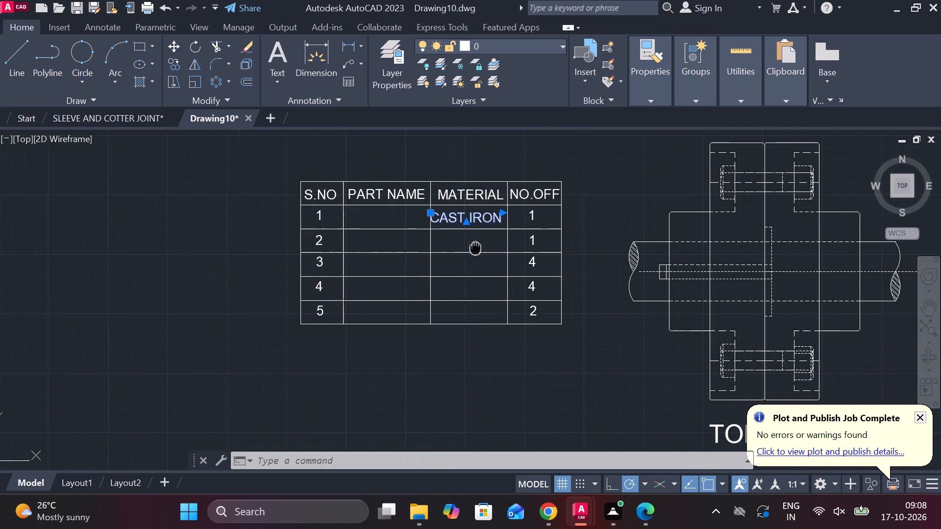
middle_click_drag(432, 246, 350, 241)
left_click(138, 140)
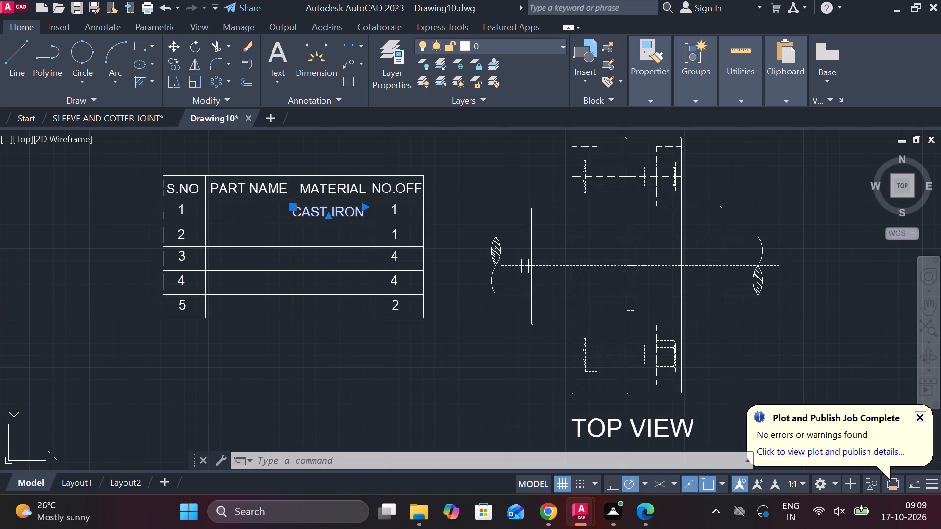
left_click(437, 341)
key("m")
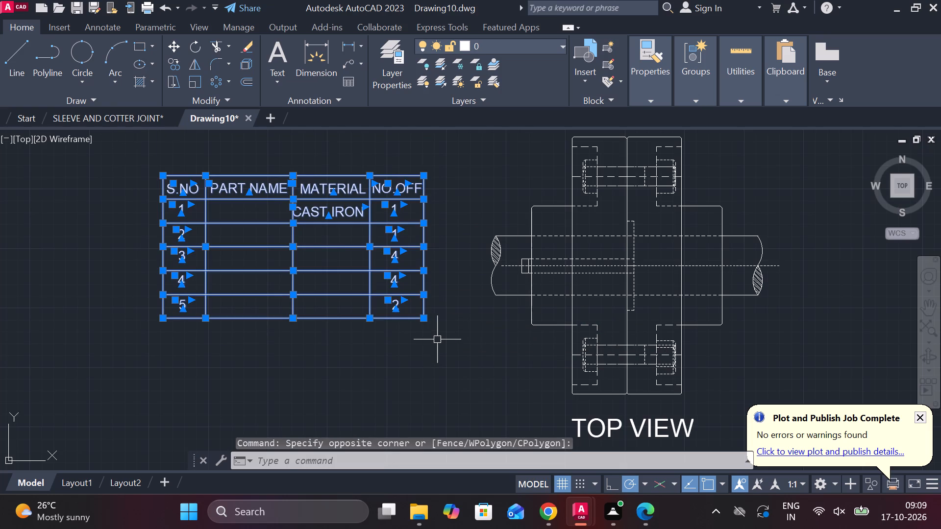
key("Return")
left_click_drag(435, 339, 428, 339)
middle_click_drag(376, 338, 475, 359)
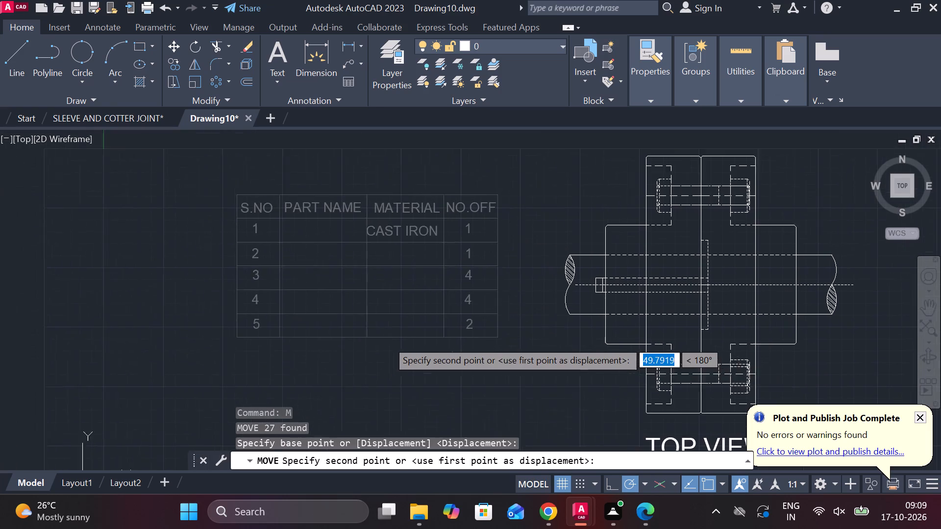
middle_click_drag(475, 359, 533, 355)
left_click(461, 348)
key("Escape")
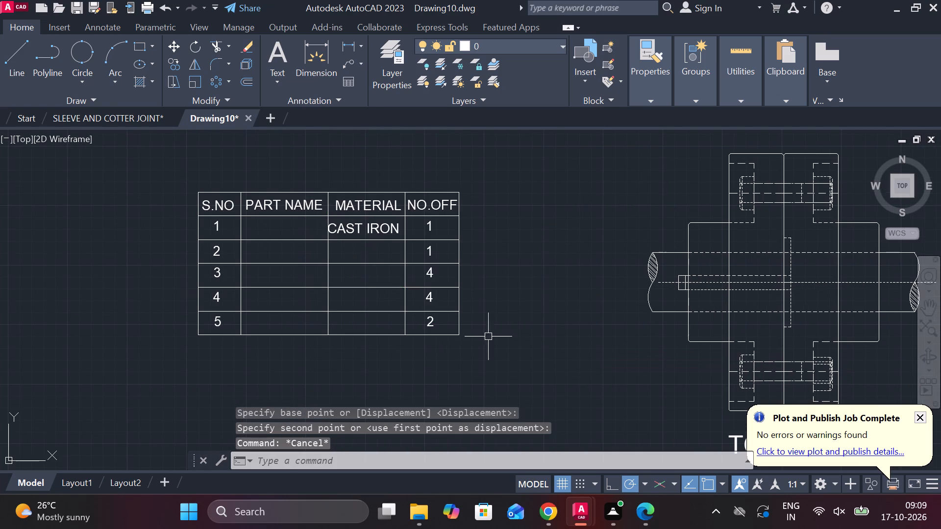
Set the row 1 CAST IRON text height to 6 and centre the text within its box.
scroll(426, 202, "up", 1)
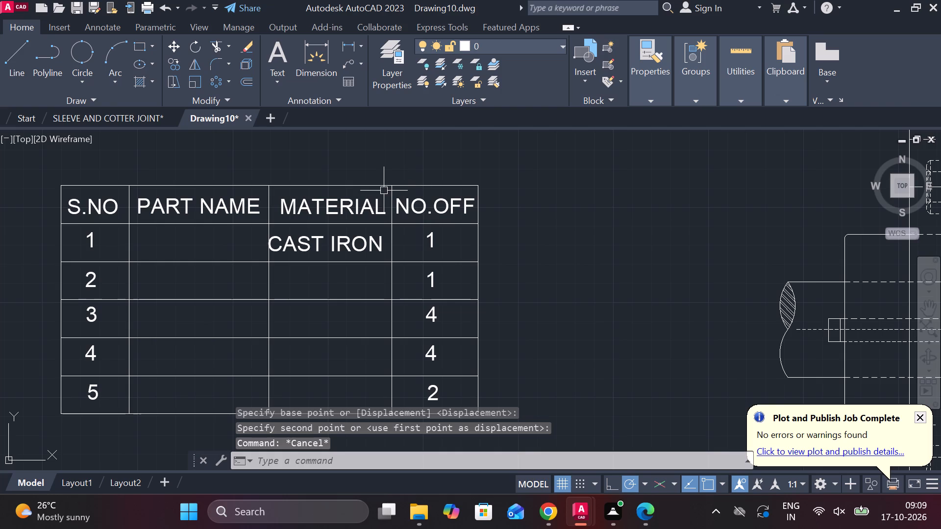
scroll(454, 268, "down", 1)
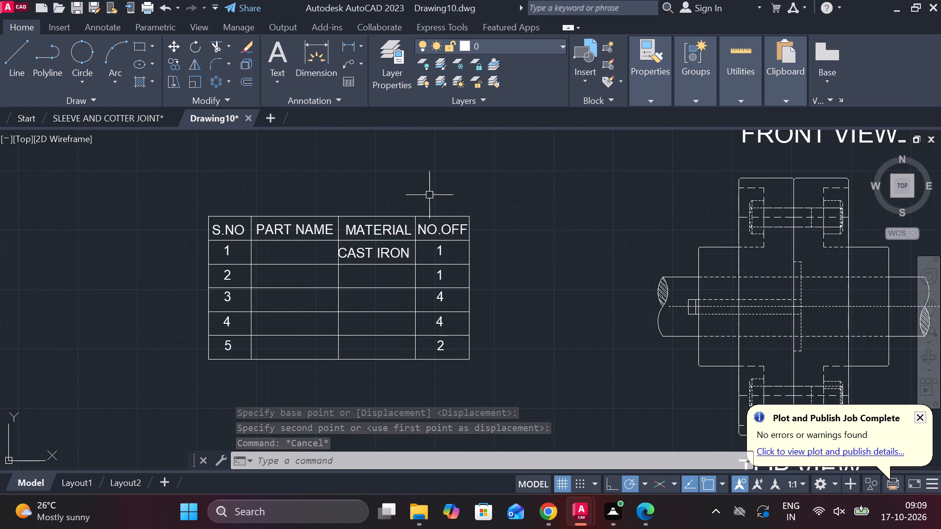
scroll(332, 270, "up", 2)
left_click(379, 232)
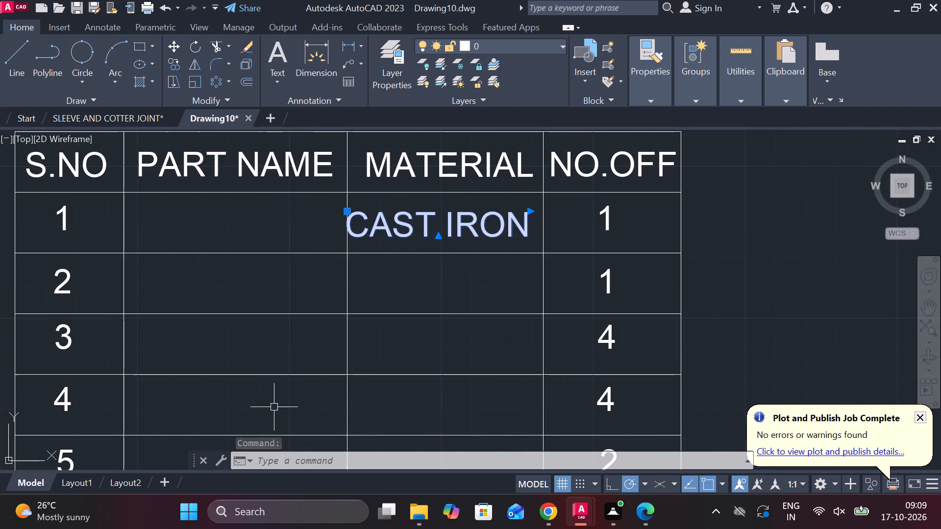
double_click(497, 225)
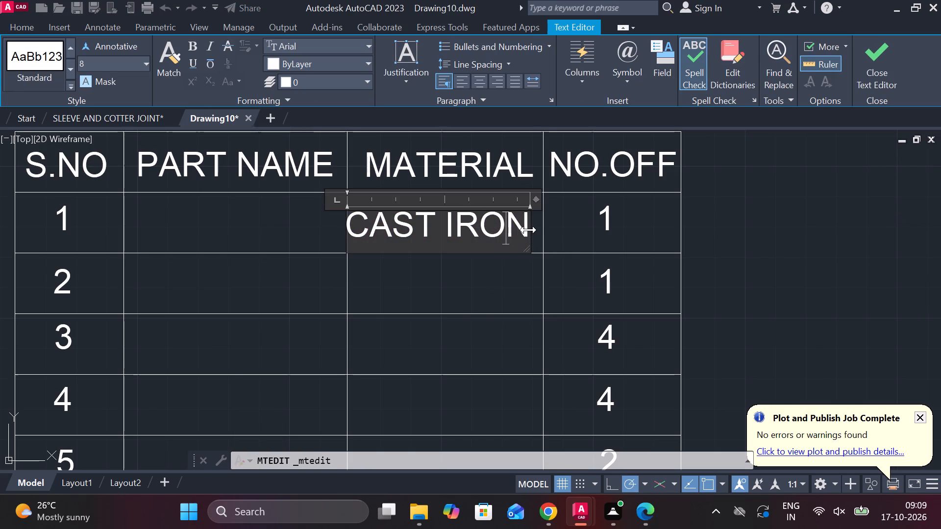
key("Right")
left_click(528, 230)
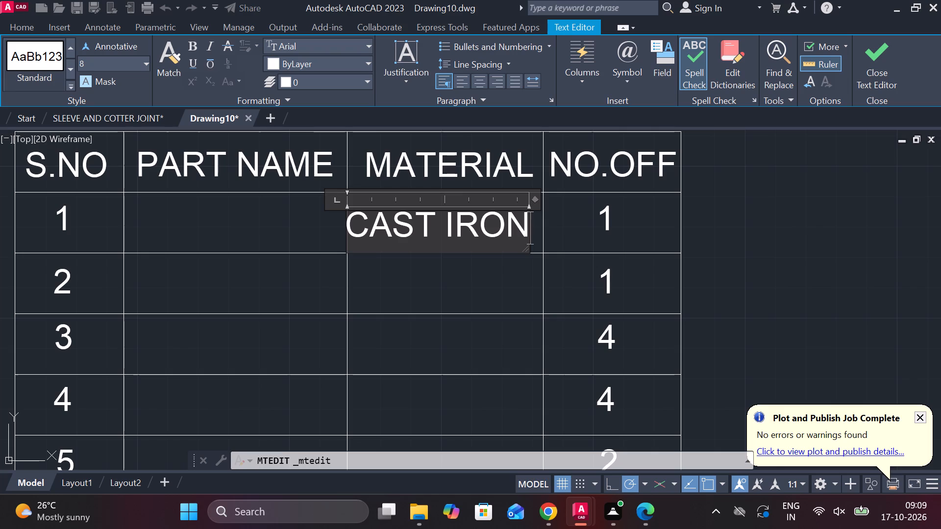
left_click_drag(526, 236, 356, 229)
left_click_drag(356, 229, 355, 229)
left_click(145, 67)
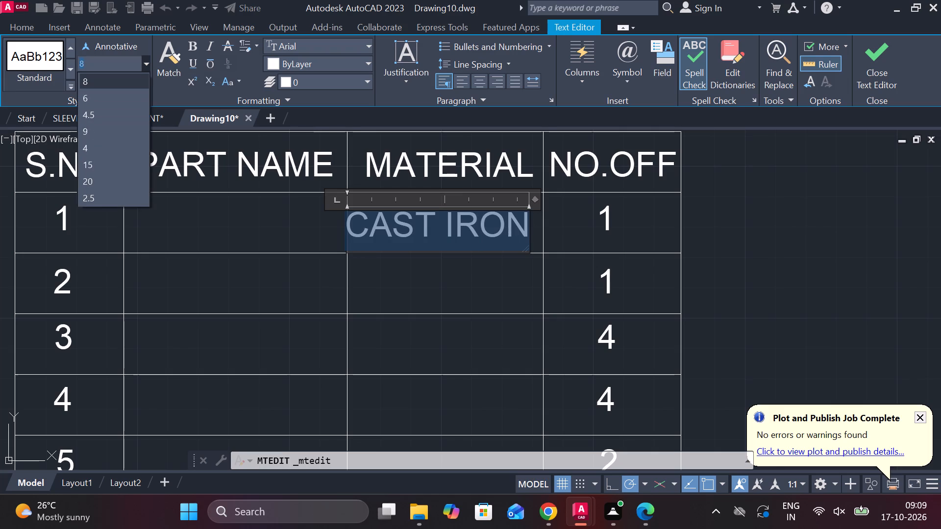
left_click(97, 97)
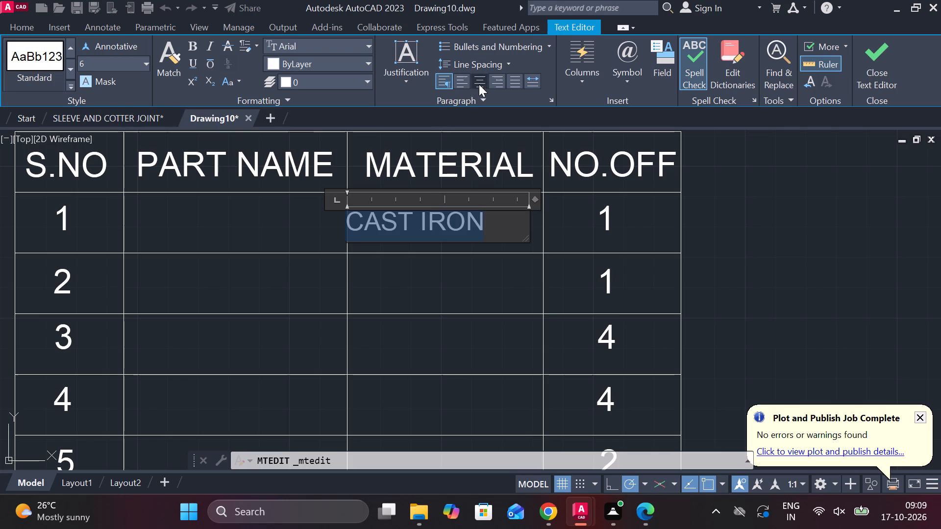
left_click(479, 84)
left_click(868, 75)
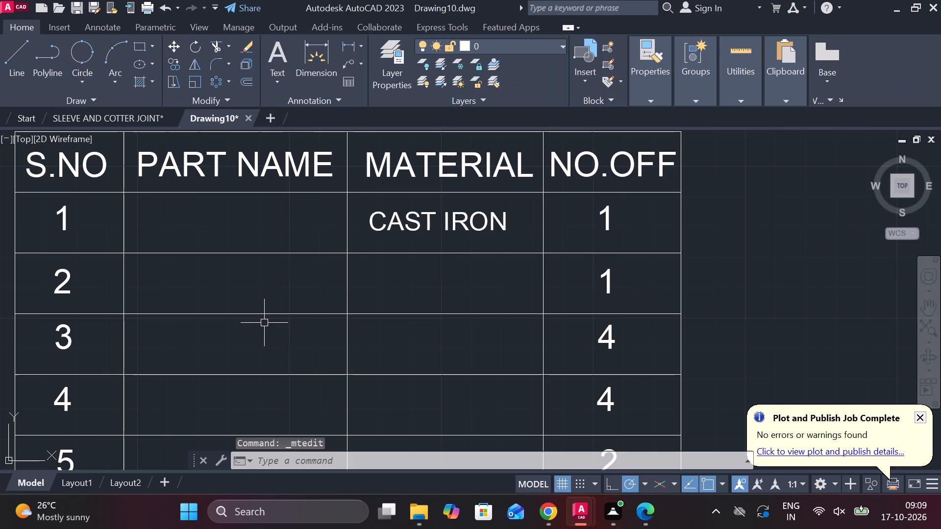
Add centred multiline text CAST IRON at height 6 in row 2 of the MATERIAL column.
scroll(264, 322, "down", 1)
scroll(422, 310, "up", 2)
key("space")
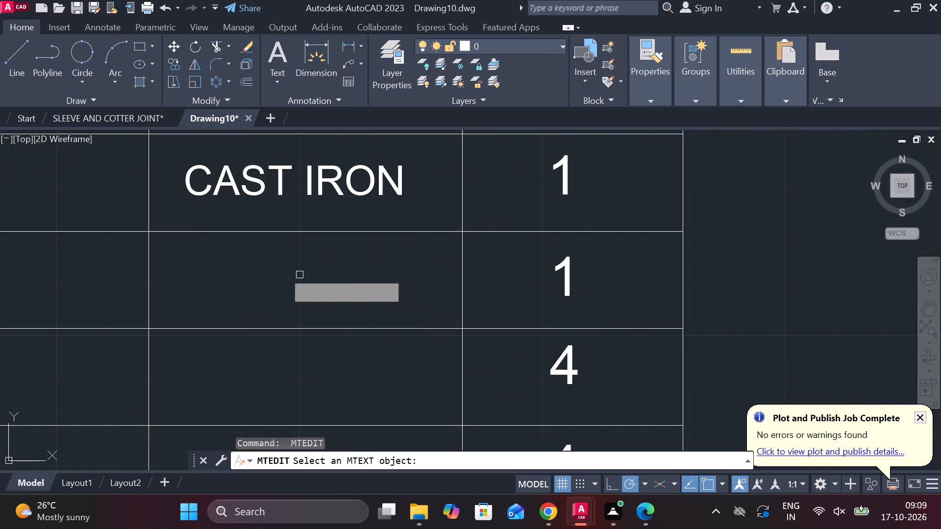
key("Escape")
type("MT")
key("space")
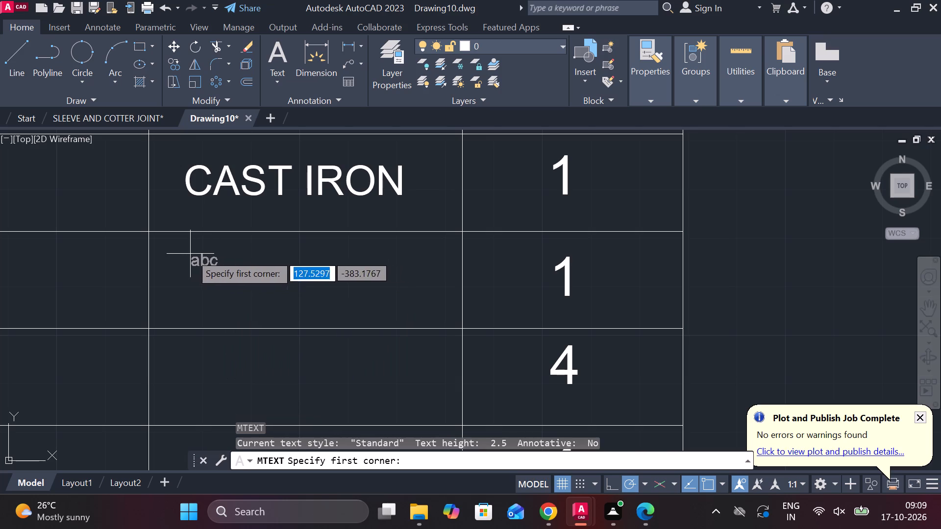
left_click(190, 254)
left_click(422, 307)
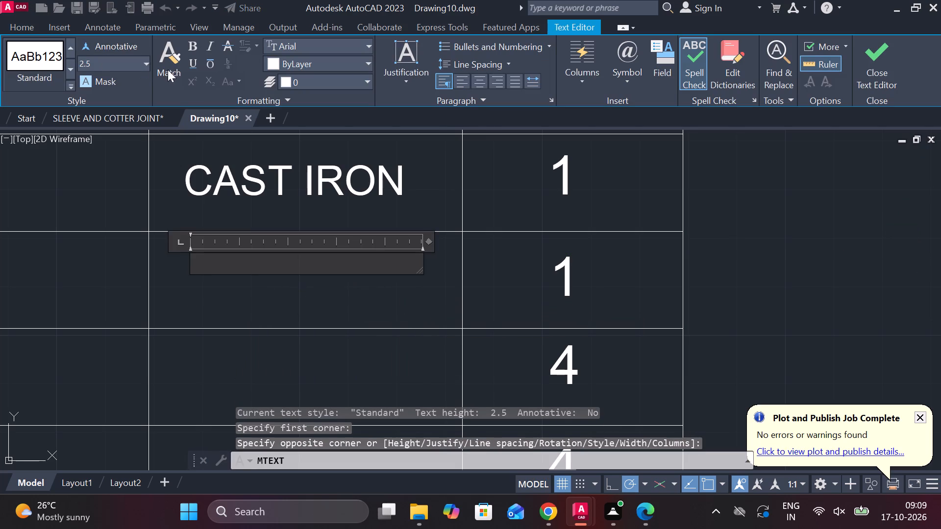
left_click(148, 66)
left_click(110, 97)
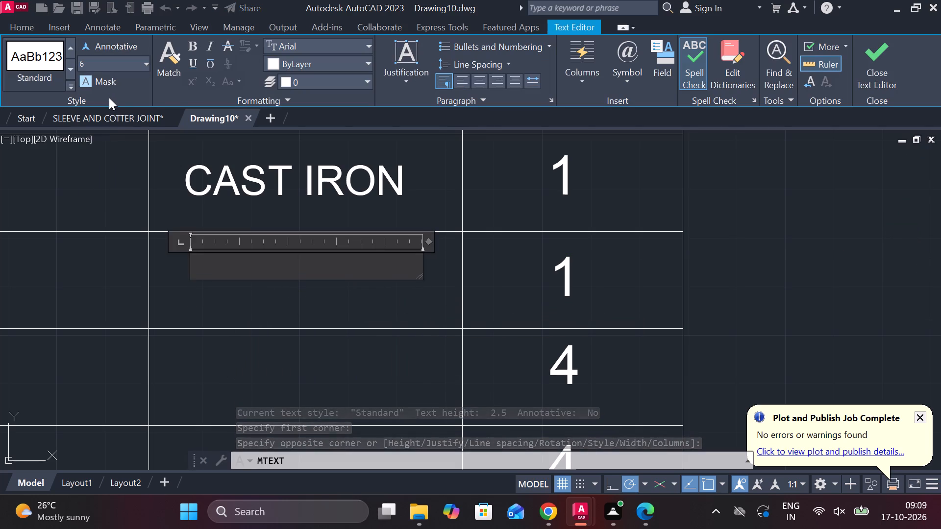
left_click(485, 81)
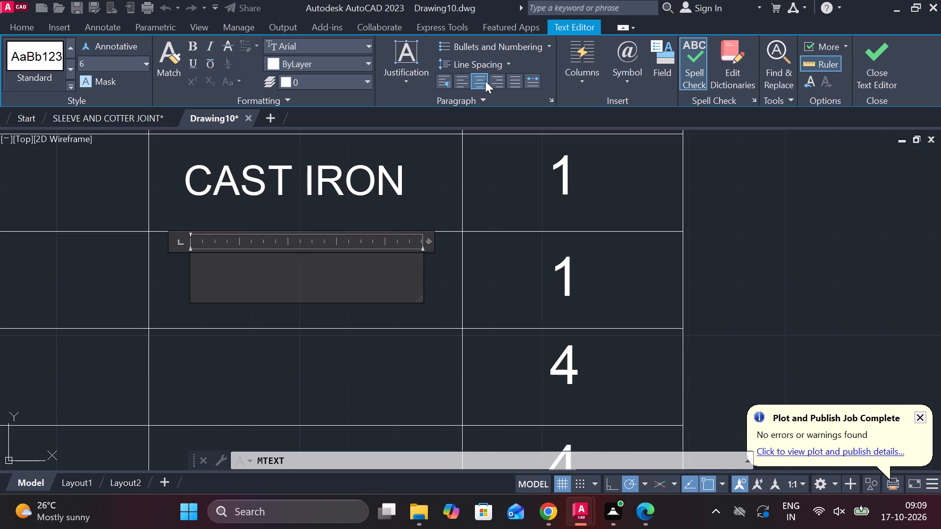
key("c")
type("CAST")
key("space")
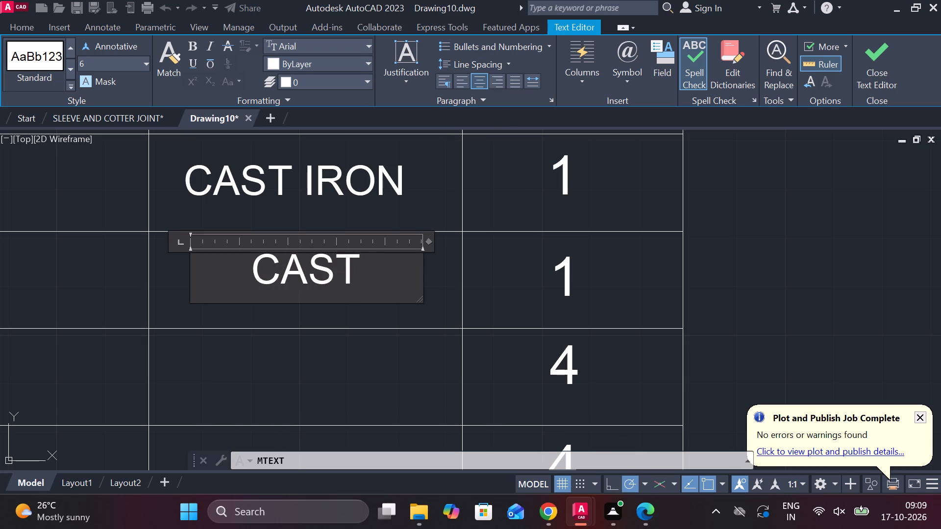
type("IRON")
left_click(865, 53)
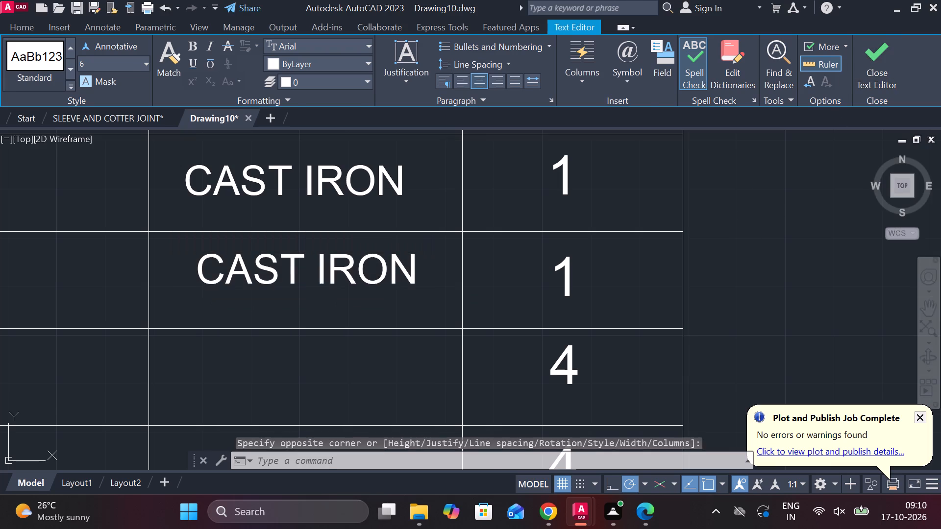
Add centred multiline text MILD STEEL at height 6 in row 3 of the MATERIAL column, widening its box to fit one line.
scroll(359, 303, "down", 1)
key("space")
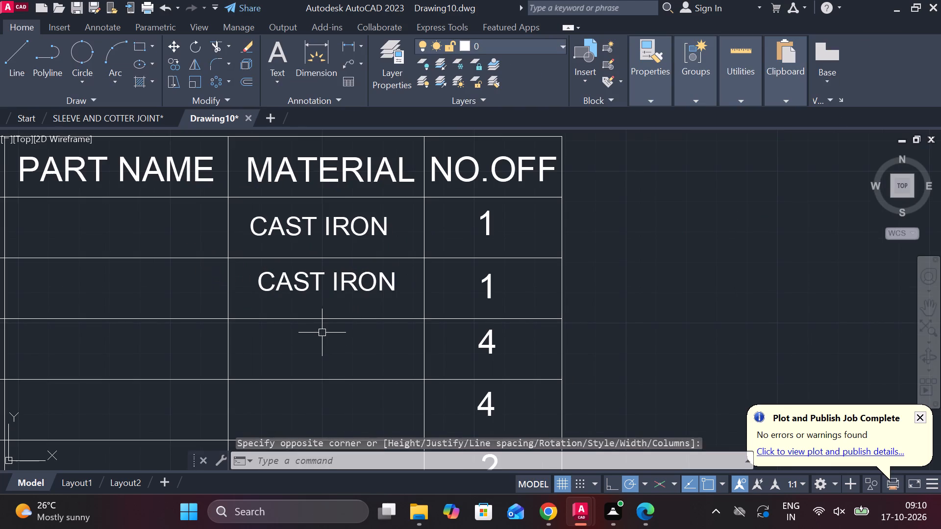
scroll(304, 362, "up", 1)
left_click(232, 313)
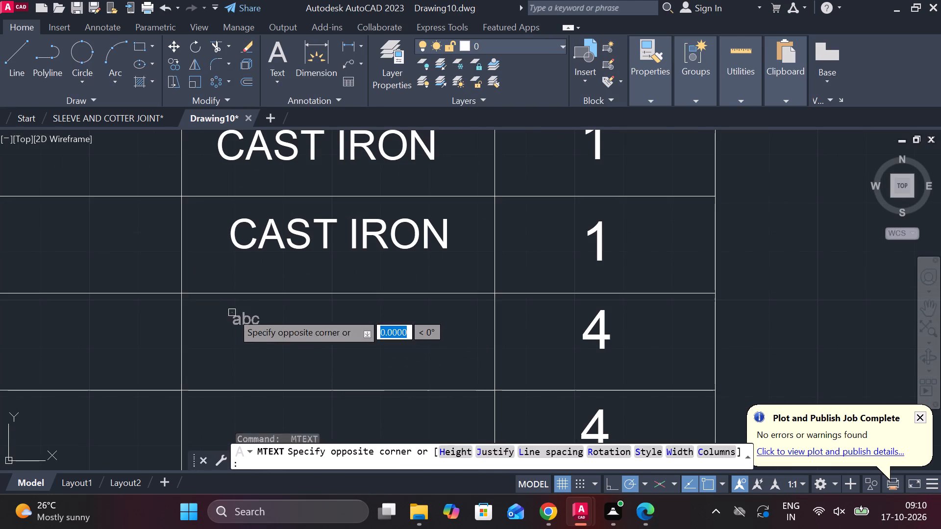
left_click(438, 362)
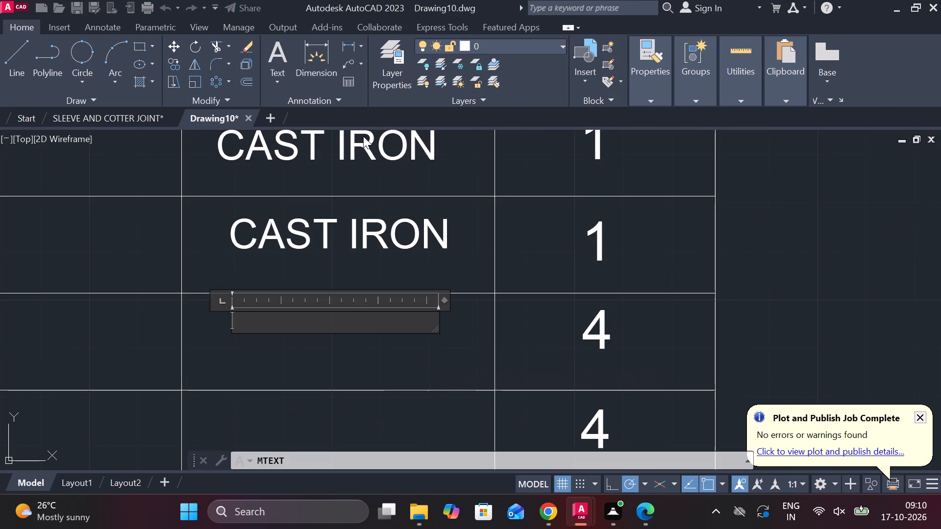
left_click(145, 62)
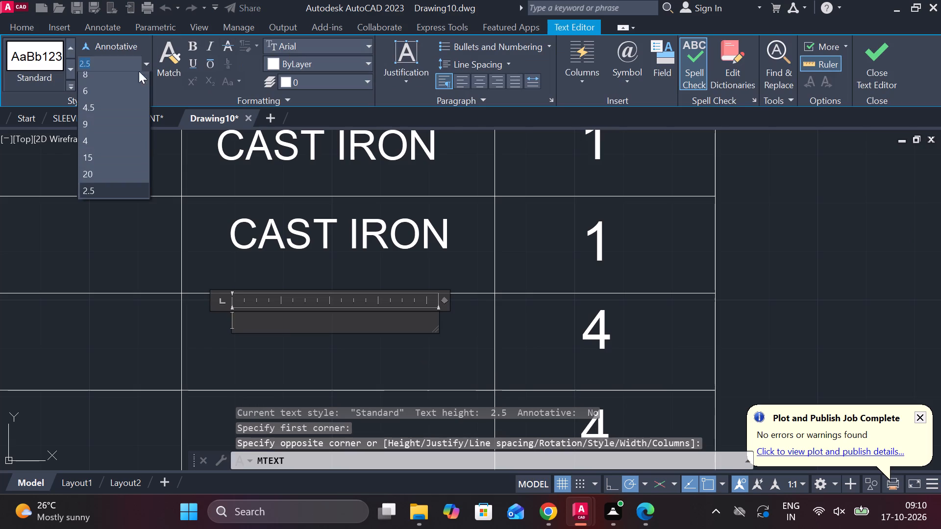
left_click(115, 93)
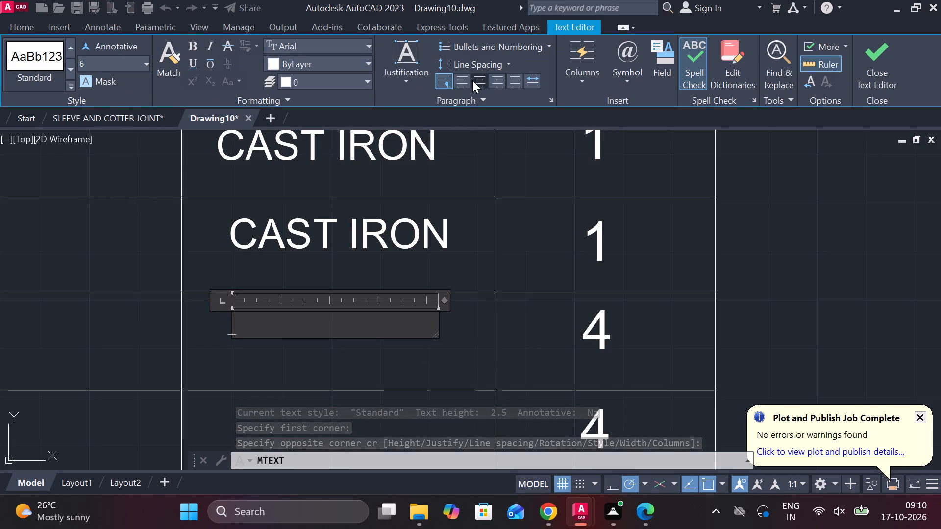
left_click(479, 82)
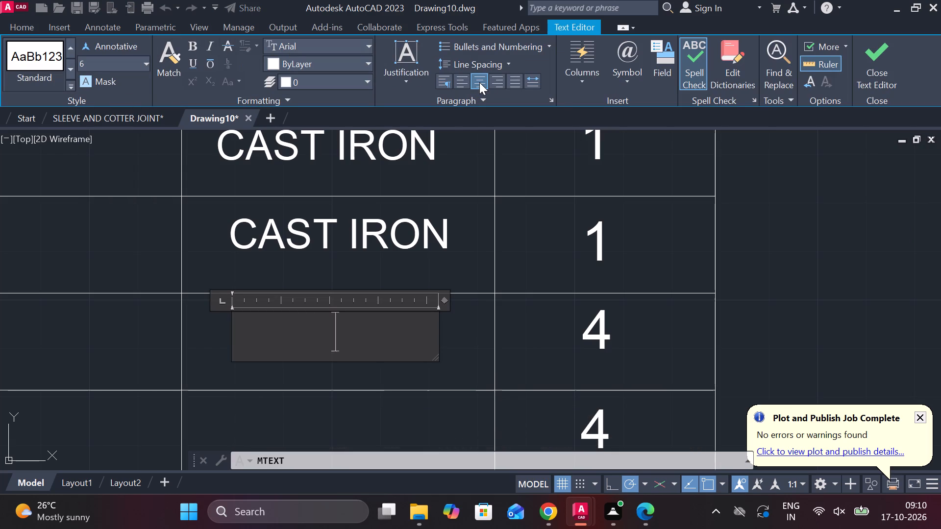
type("MILD")
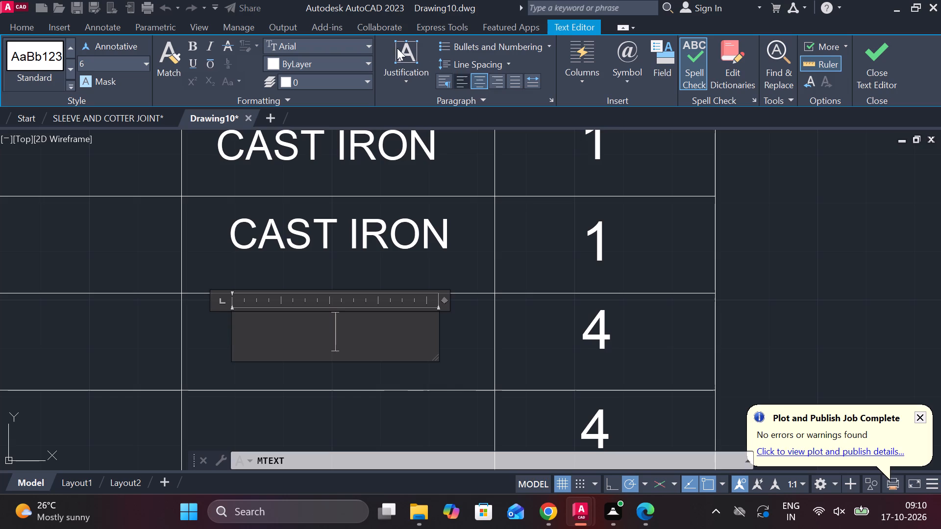
type("MILD STEEL")
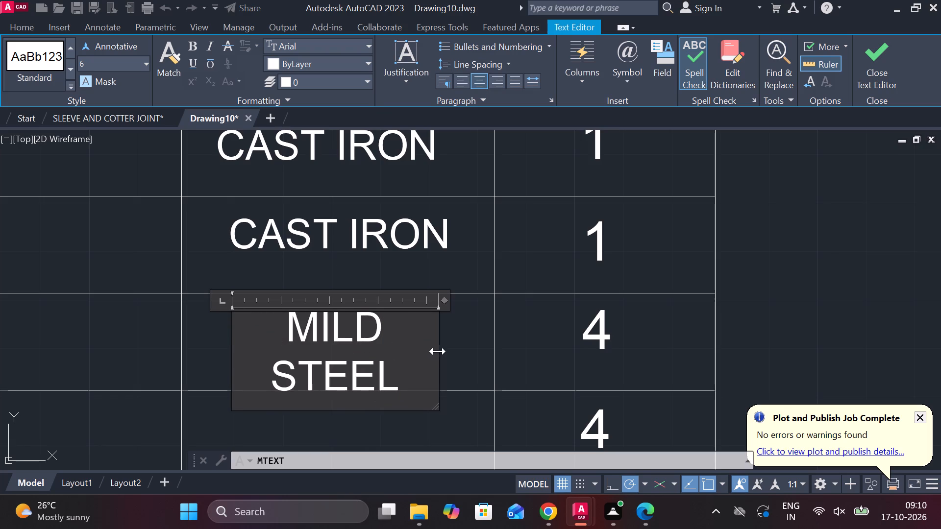
left_click_drag(437, 350, 468, 346)
left_click(883, 68)
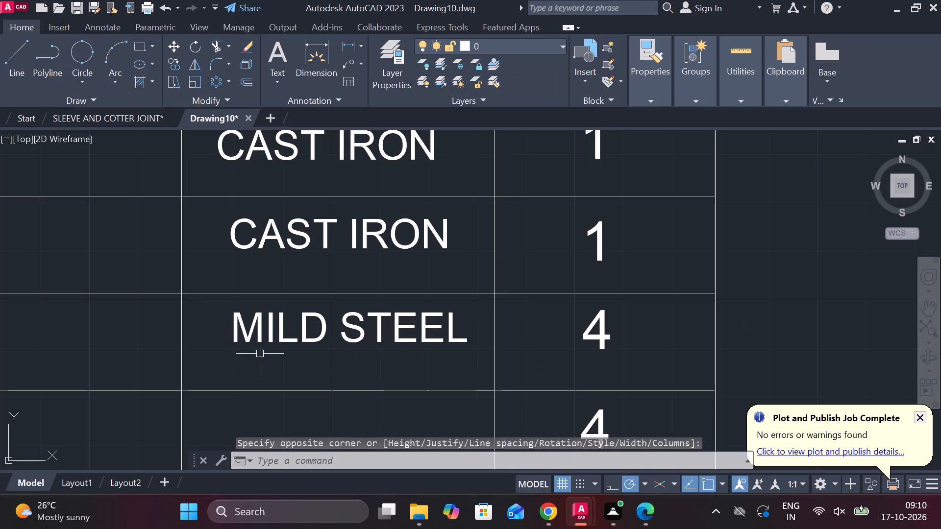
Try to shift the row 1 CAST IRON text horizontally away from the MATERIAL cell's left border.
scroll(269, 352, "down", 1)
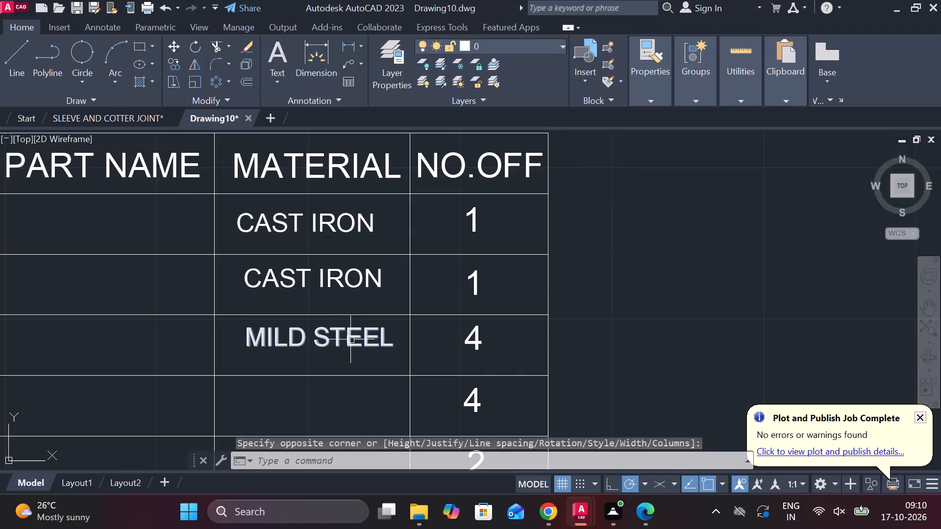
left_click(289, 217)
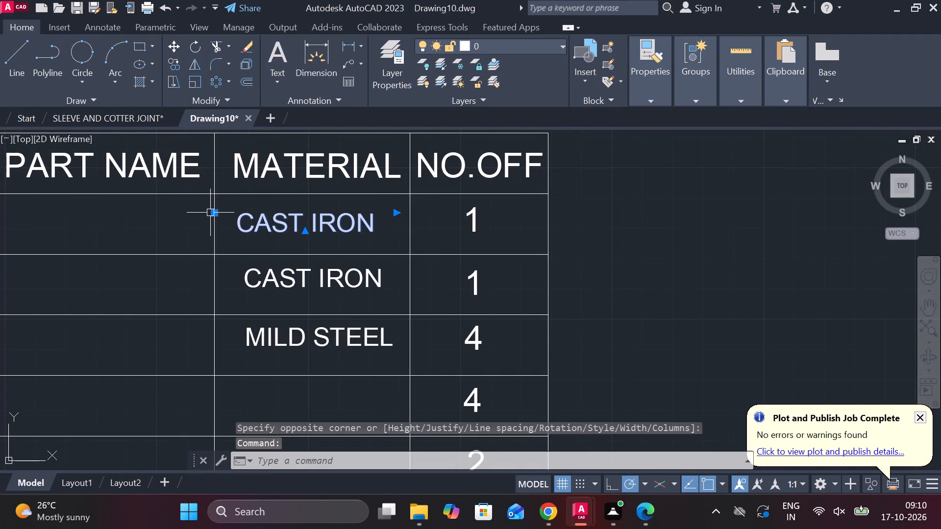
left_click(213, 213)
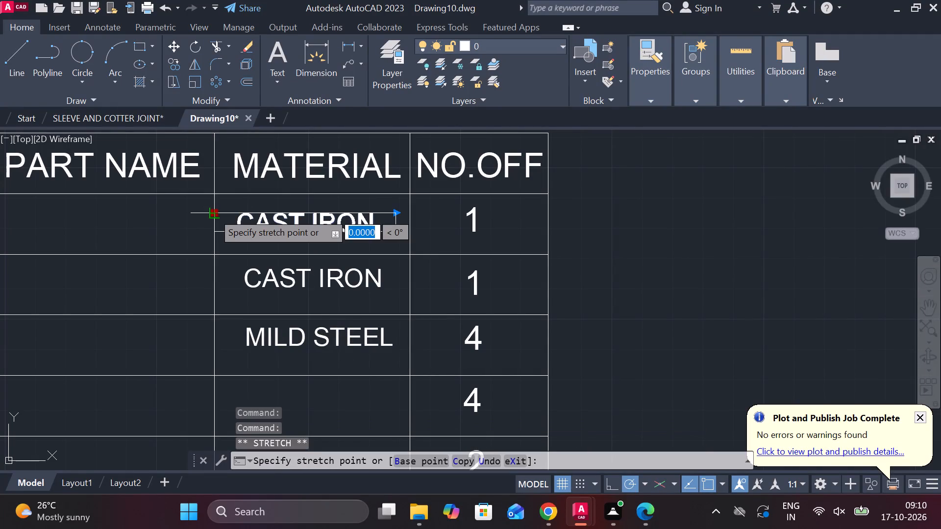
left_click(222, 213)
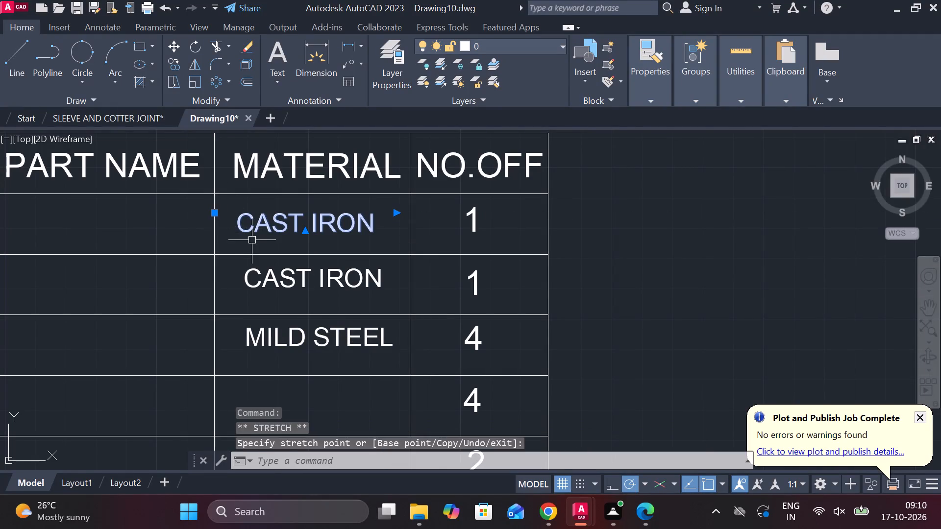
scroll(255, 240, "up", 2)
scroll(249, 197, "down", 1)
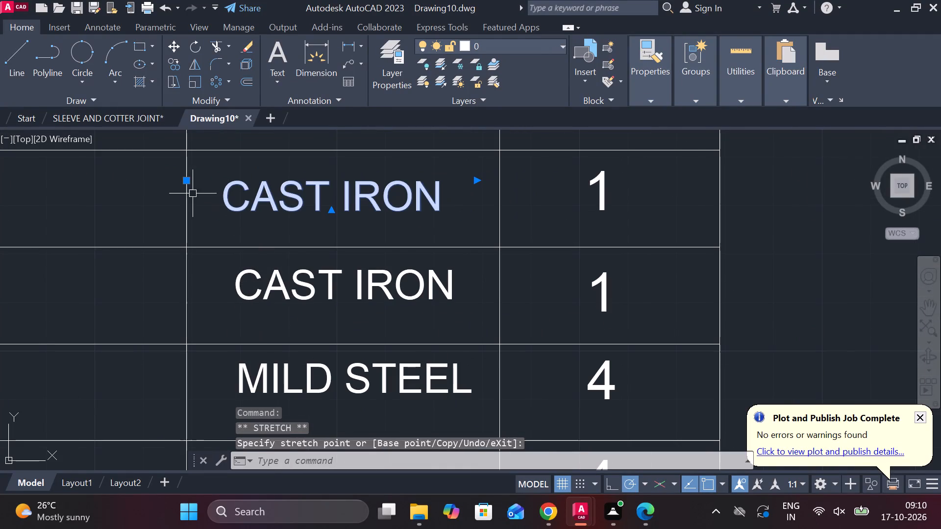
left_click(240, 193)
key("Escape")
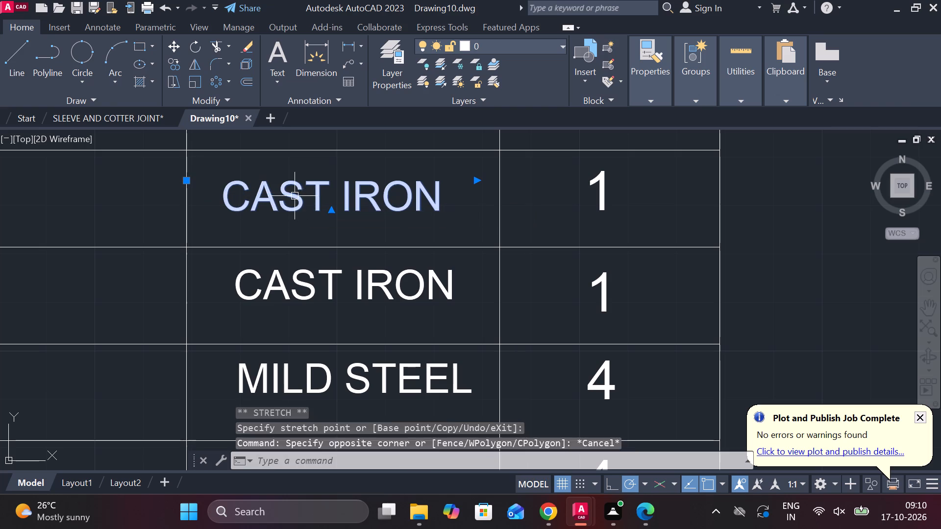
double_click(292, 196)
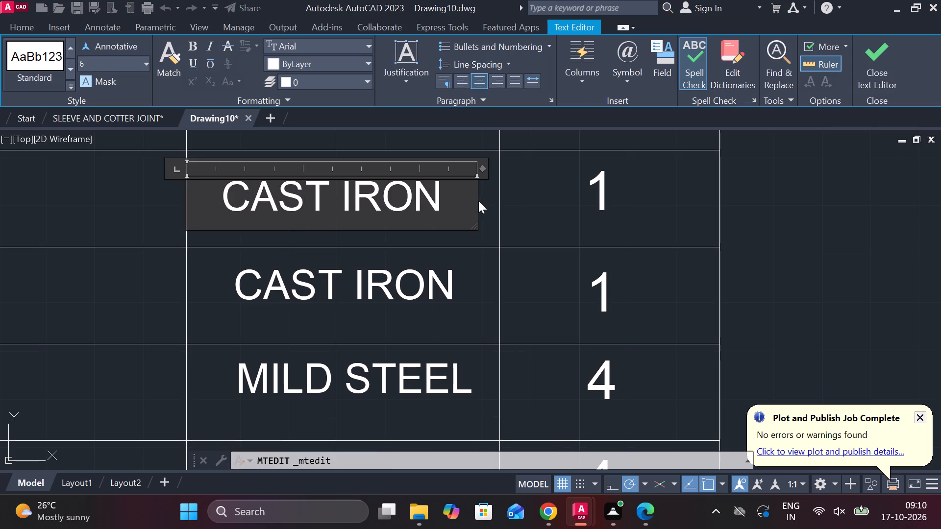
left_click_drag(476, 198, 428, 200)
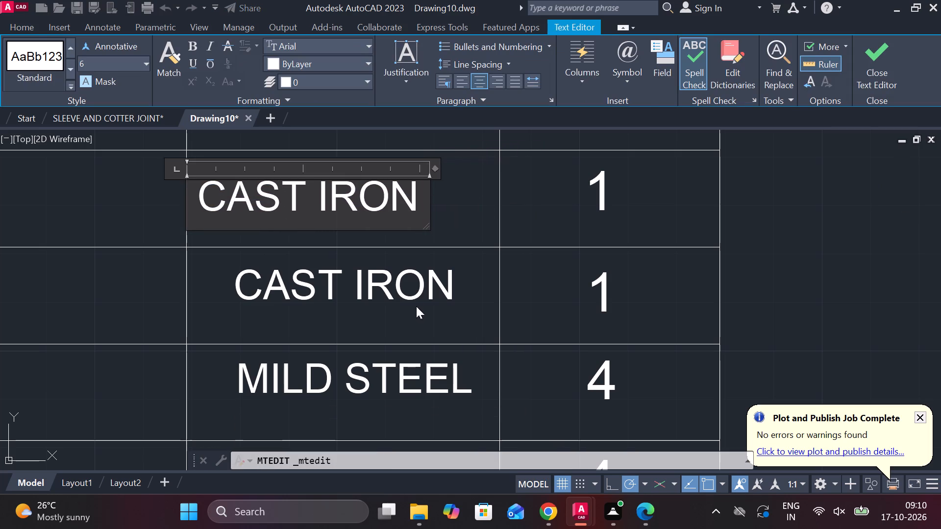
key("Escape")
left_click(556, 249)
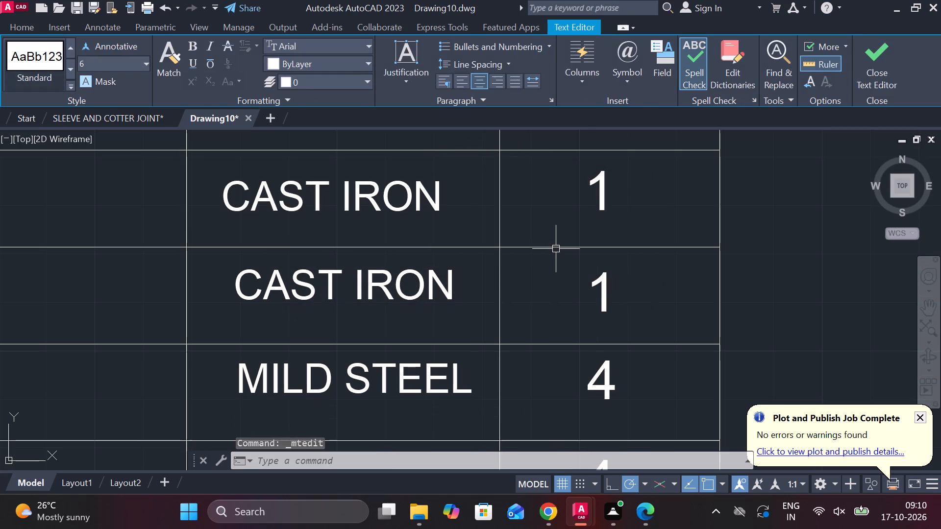
Narrow the row 1 CAST IRON text box close to its text and shift it horizontally right toward the cell's middle.
double_click(428, 200)
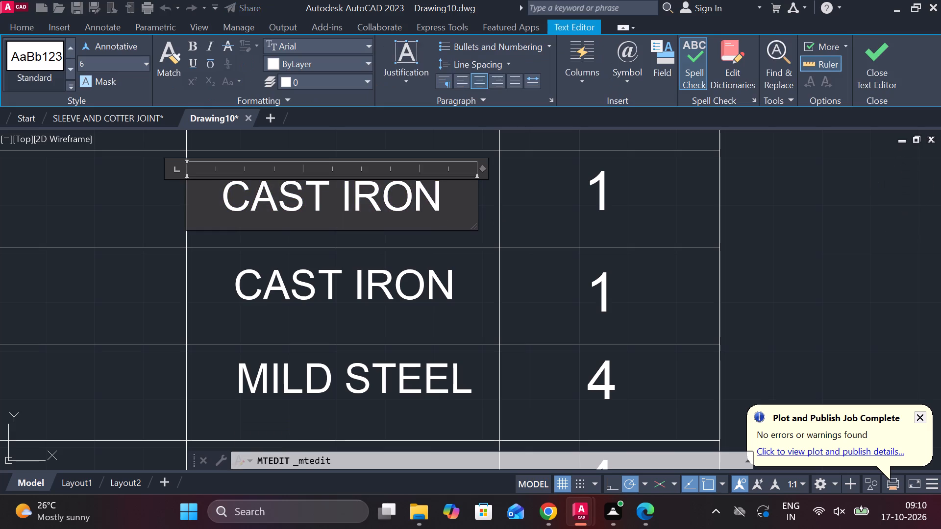
left_click_drag(476, 199, 430, 202)
left_click(430, 202)
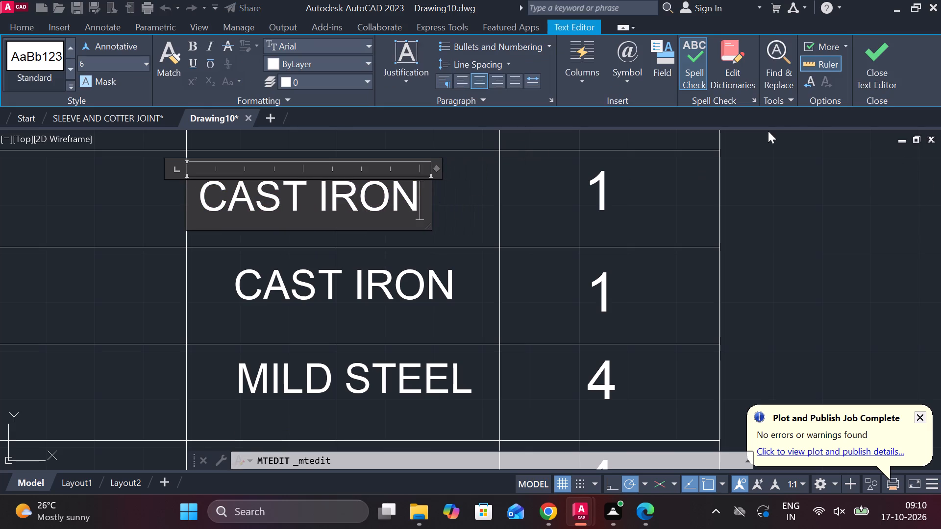
left_click(873, 62)
left_click(389, 189)
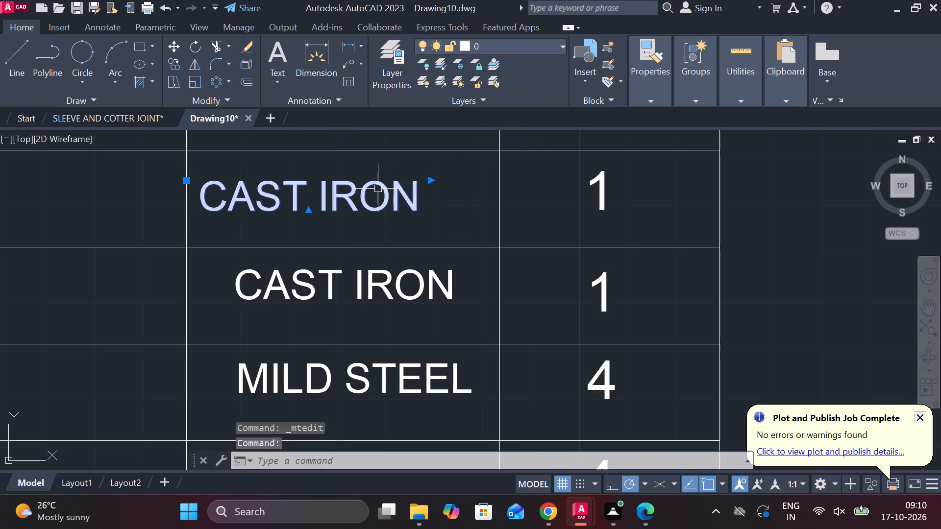
left_click(190, 183)
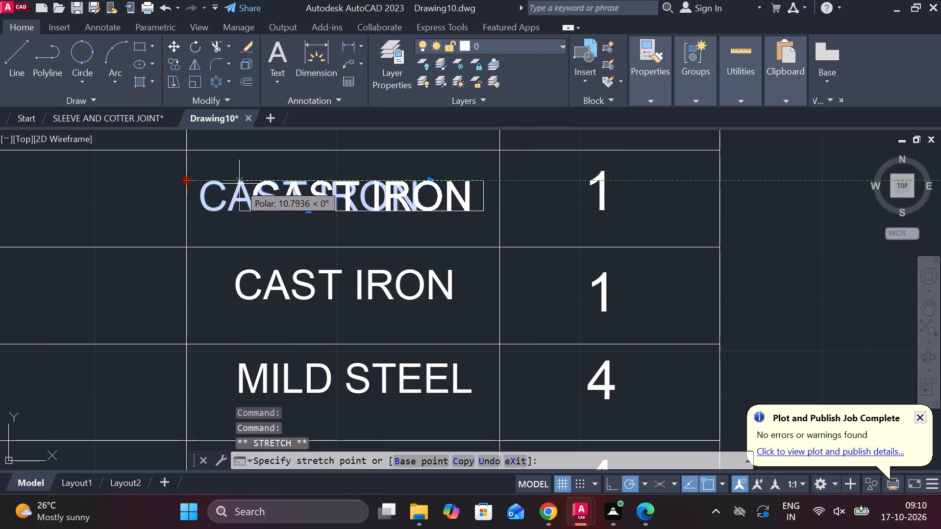
left_click(229, 184)
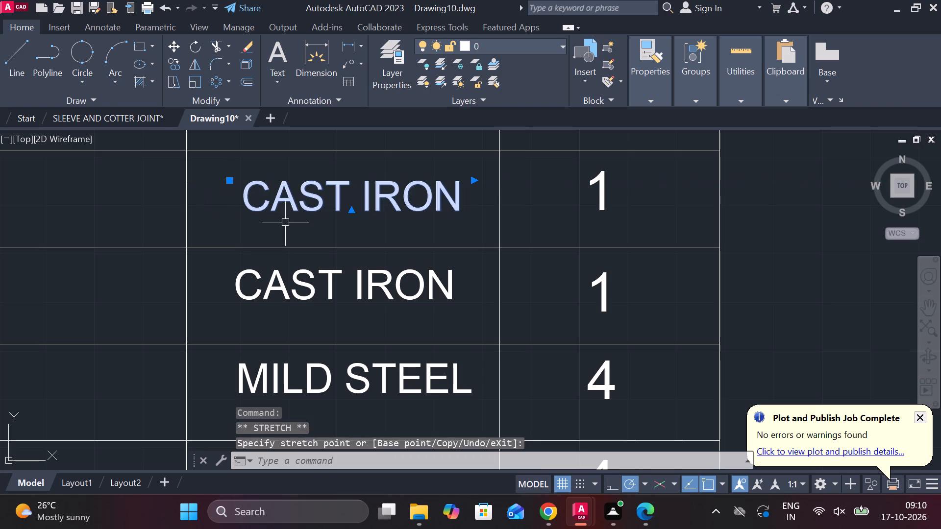
key("Escape")
Copy the row 3 MILD STEEL text into the MATERIAL cells of rows 4 and 5.
scroll(326, 299, "down", 1)
middle_click_drag(342, 337, 459, 254)
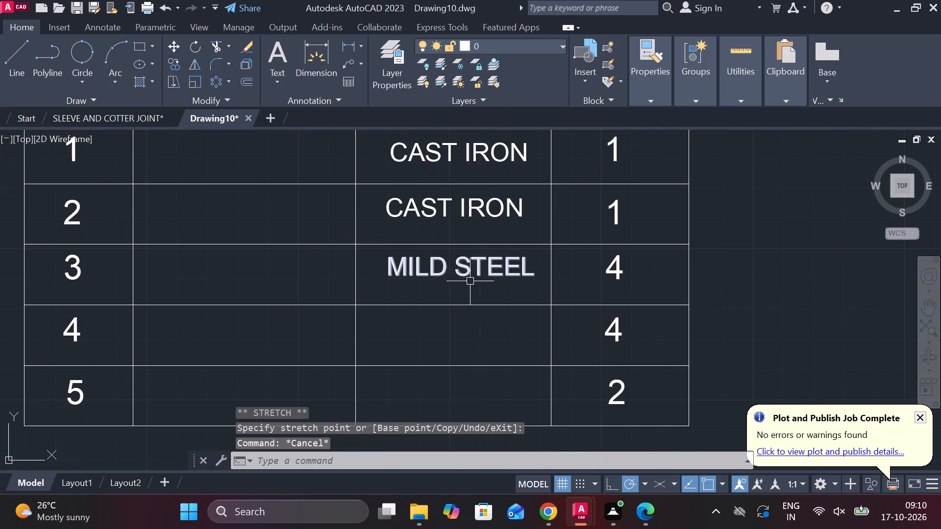
scroll(489, 317, "down", 1)
left_click(469, 288)
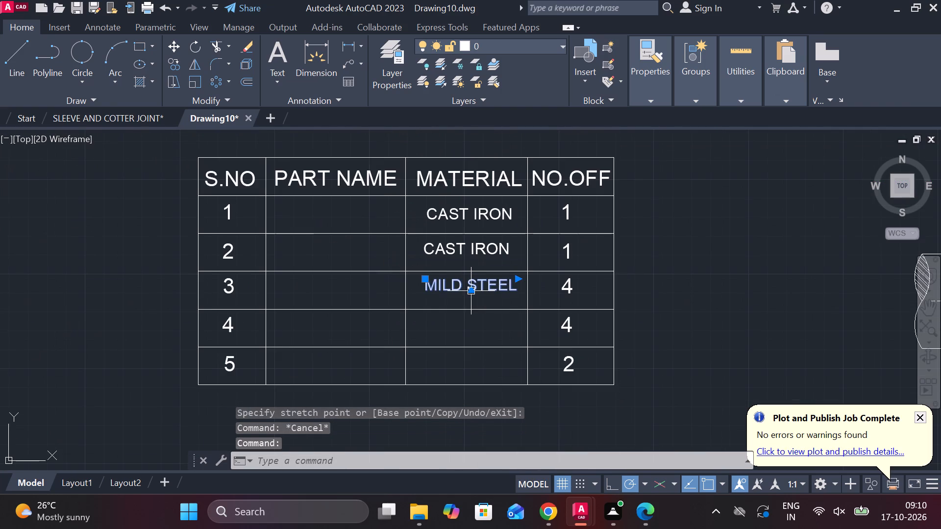
key("ctrl+c")
key("ctrl+v")
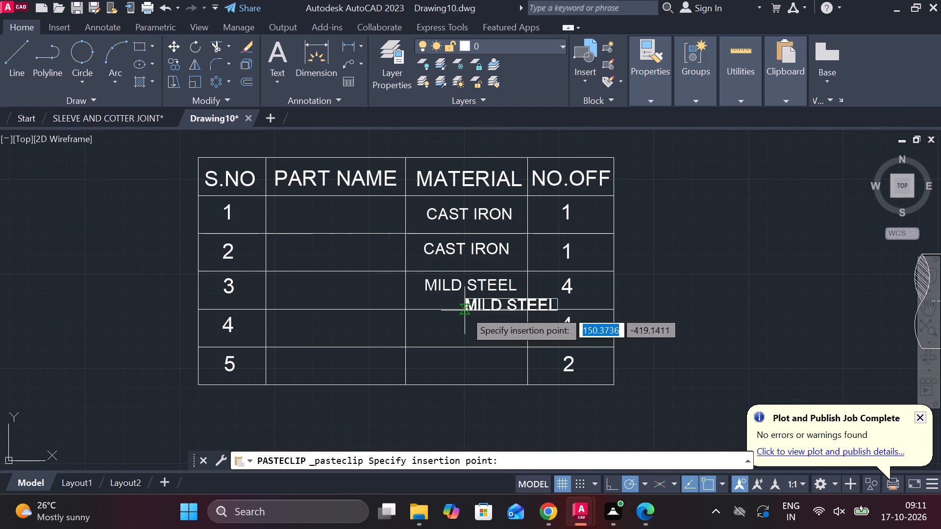
scroll(434, 334, "up", 1)
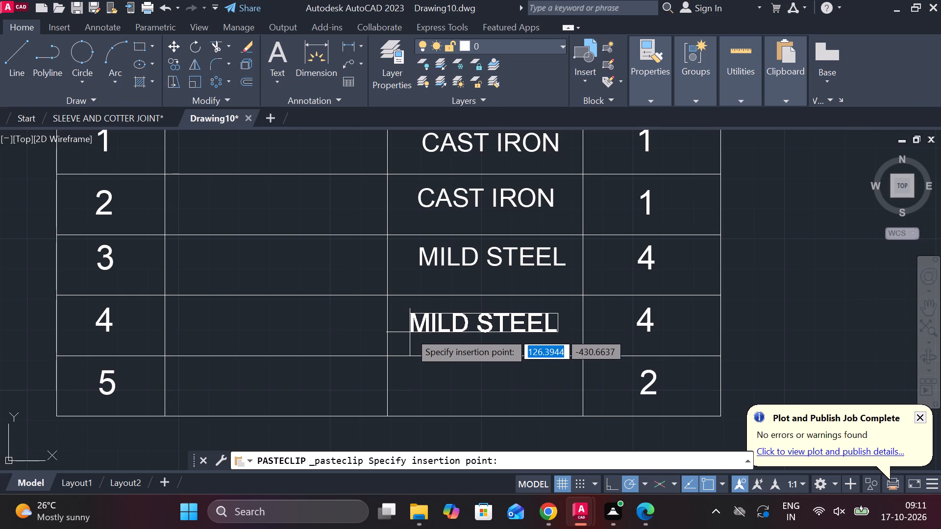
left_click(411, 332)
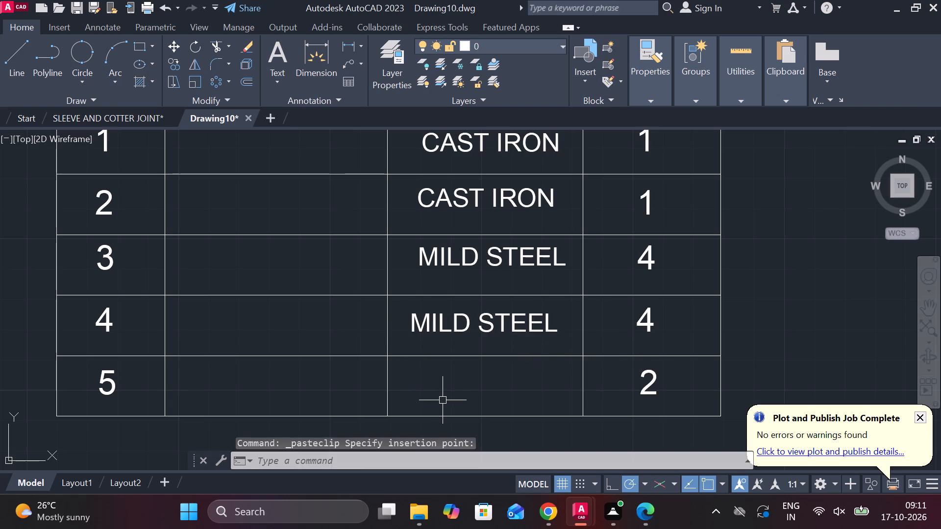
key("ctrl+v")
scroll(432, 396, "up", 2)
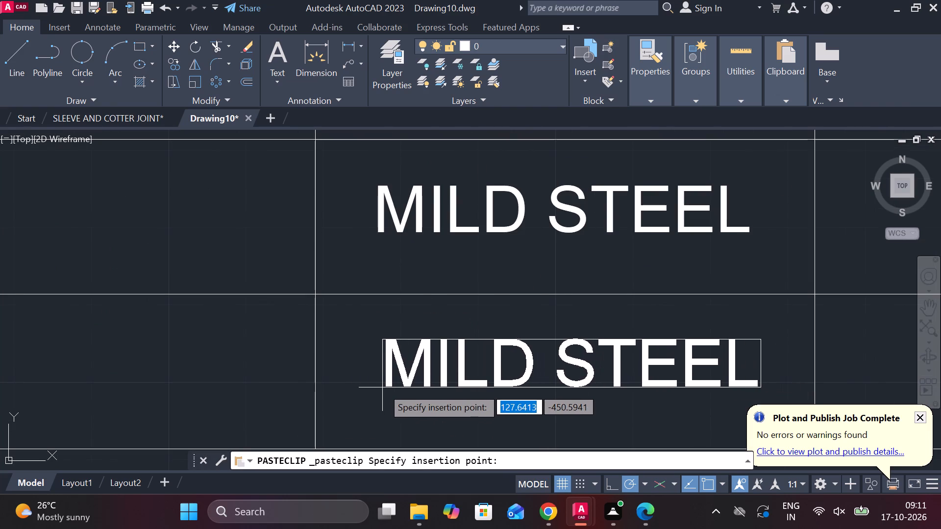
scroll(382, 387, "down", 1)
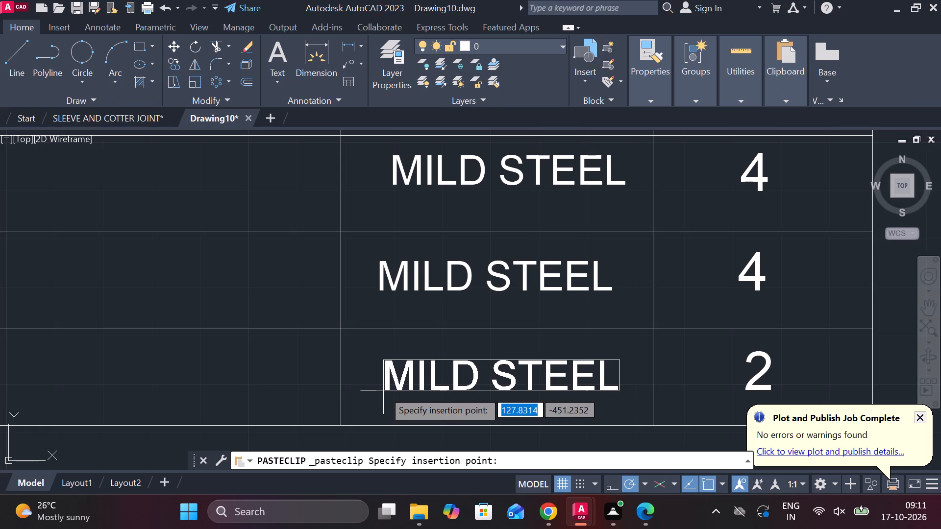
left_click(383, 390)
Shift the row 4 MILD STEEL text slightly right to line up with the material text above it.
scroll(391, 390, "down", 2)
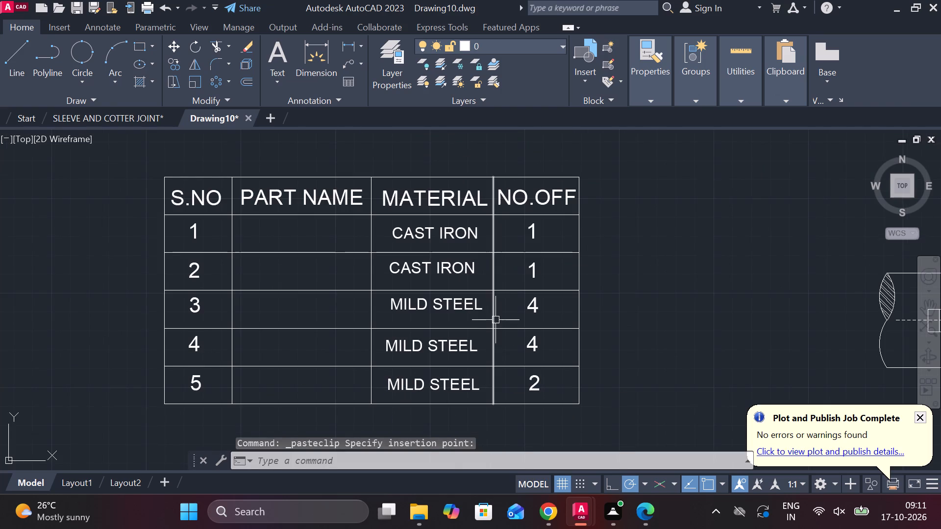
scroll(393, 314, "up", 1)
double_click(399, 363)
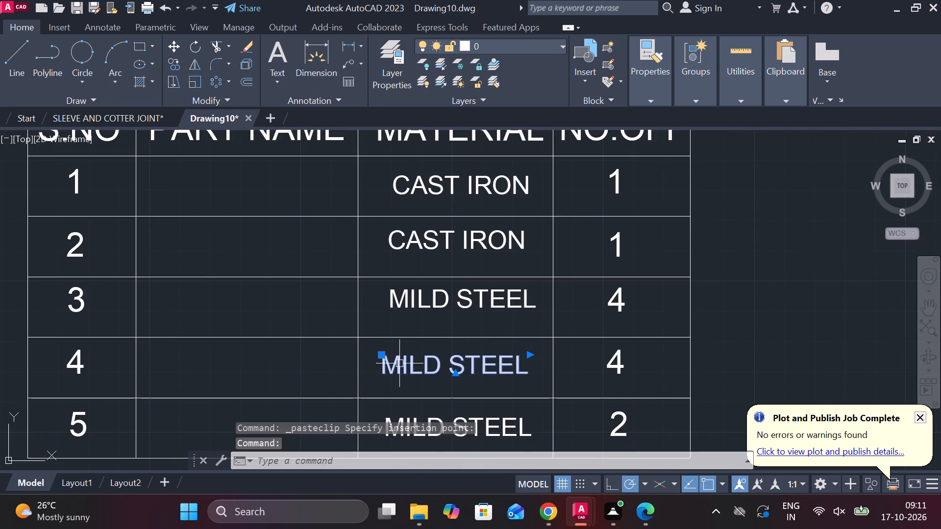
key("Escape")
key("Escape")
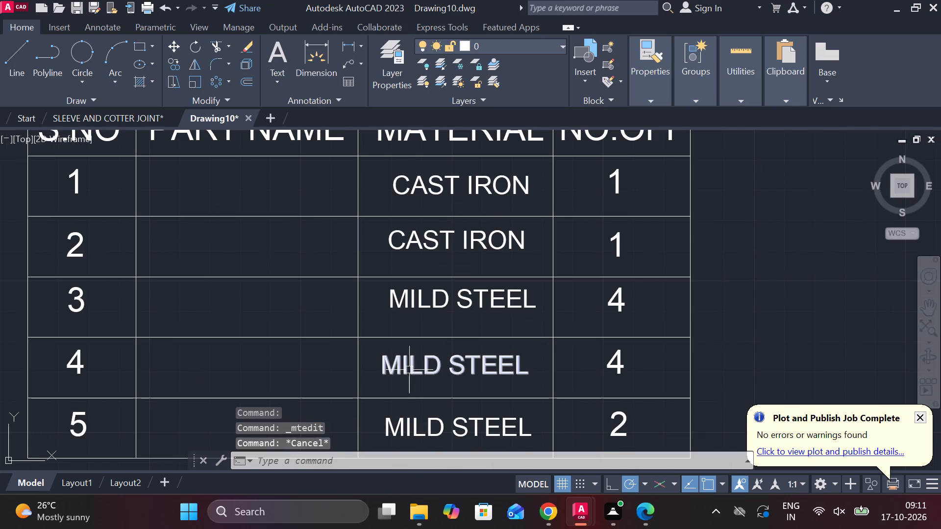
left_click(397, 358)
left_click(378, 356)
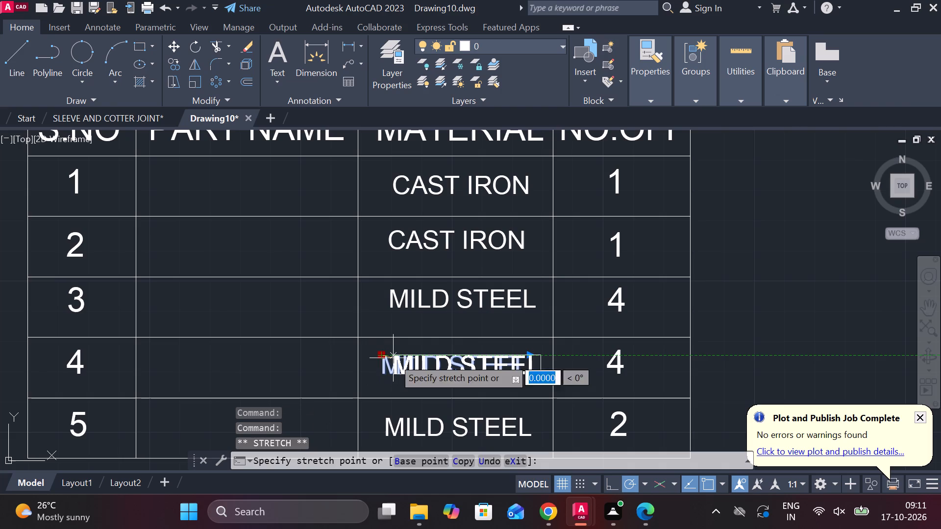
left_click(393, 358)
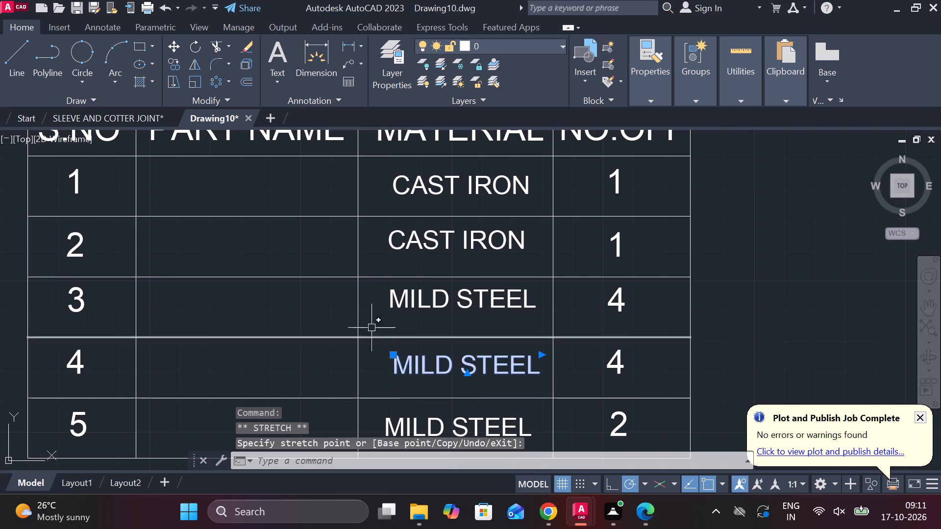
Paste a copy of the MILD STEEL text into the empty space above the parts table.
middle_click_drag(397, 390, 360, 299)
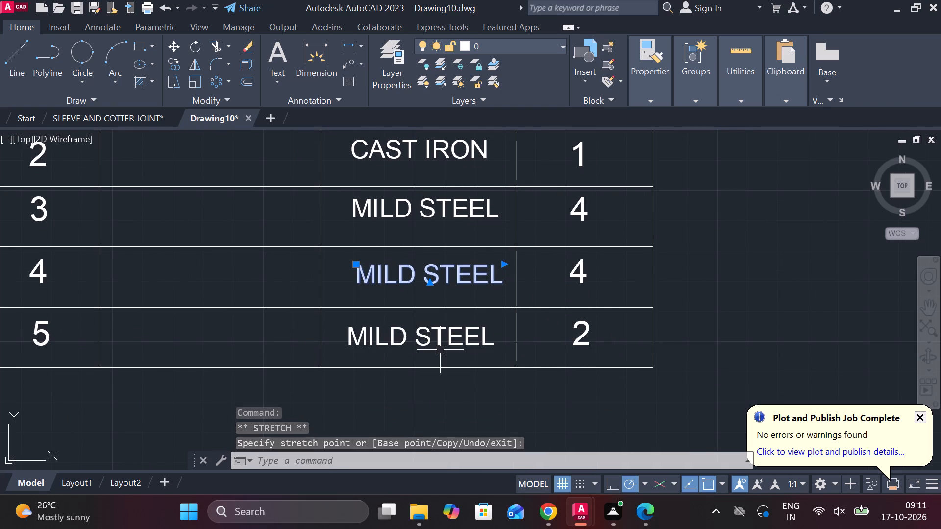
key("Escape")
scroll(527, 333, "down", 2)
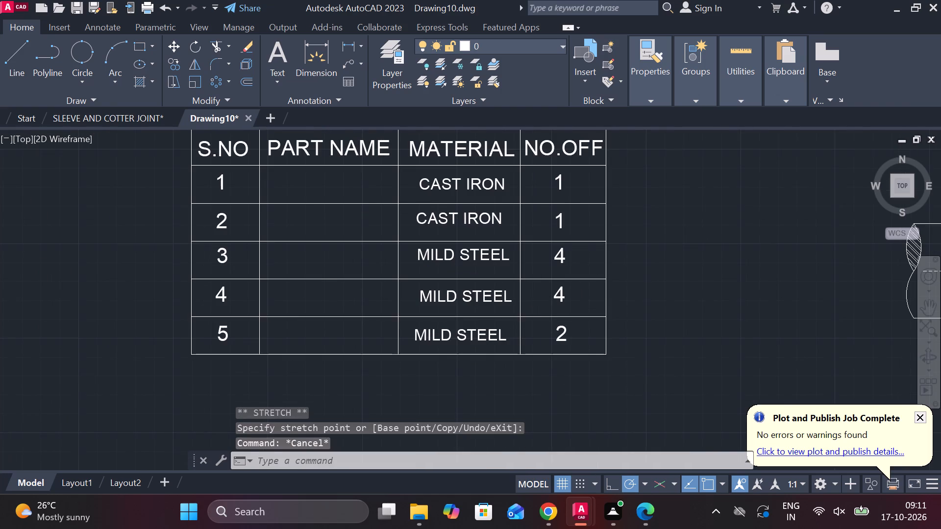
scroll(537, 296, "down", 1)
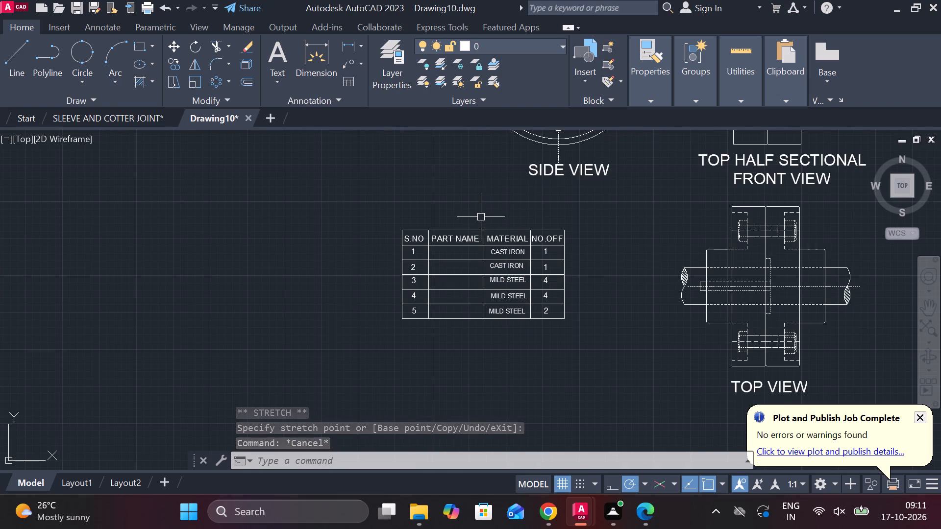
middle_click_drag(488, 206, 490, 240)
scroll(456, 242, "up", 2)
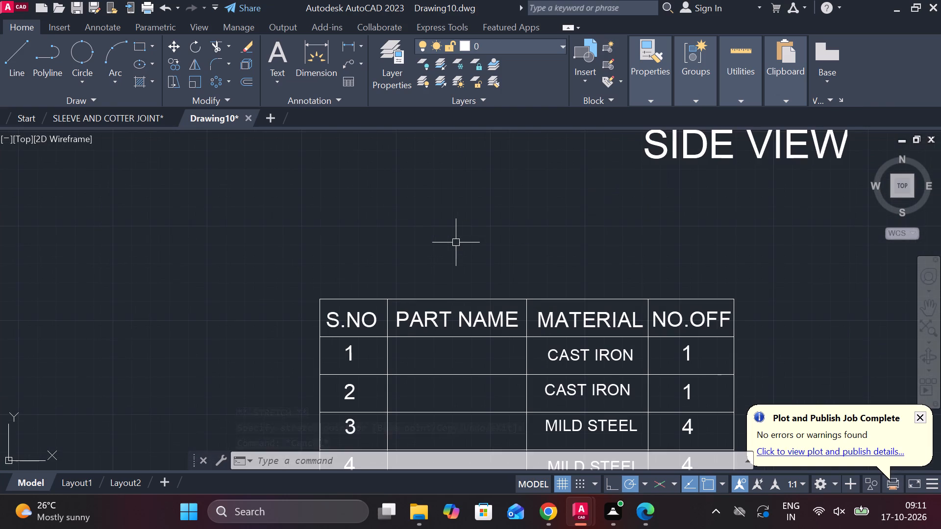
key("ctrl+v")
left_click(463, 268)
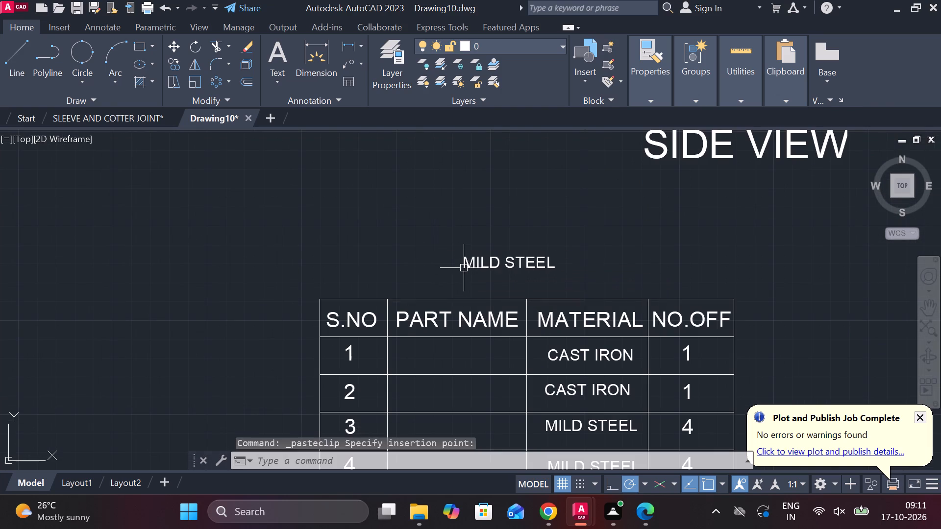
Replace the wording of the pasted text above the table with BILL OF MATERIALS.
double_click(499, 263)
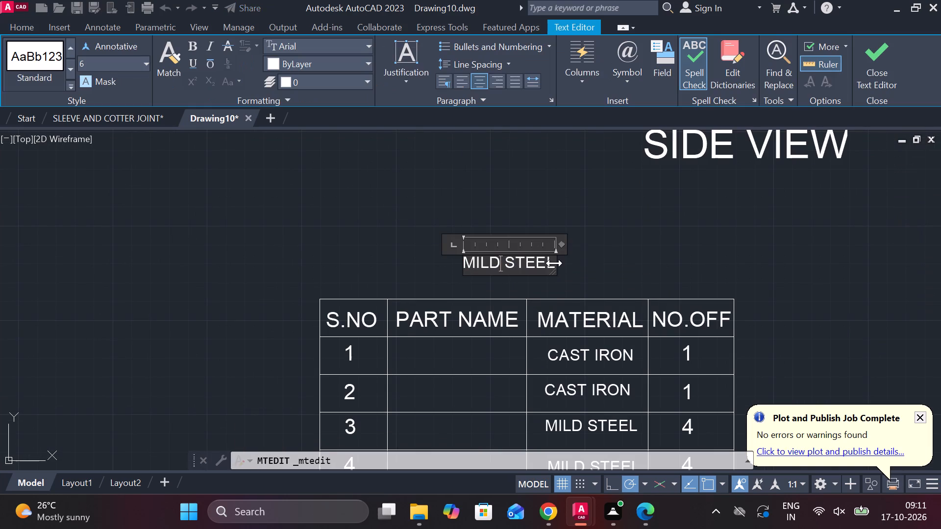
key("Right")
key("Right")
key("Right")
key("Right")
key("Right")
key("Right")
key("BackSpace")
key("BackSpace")
key("BackSpace")
key("BackSpace")
key("BackSpace")
key("BackSpace")
key("BackSpace")
key("BackSpace")
key("BackSpace")
key("BackSpace")
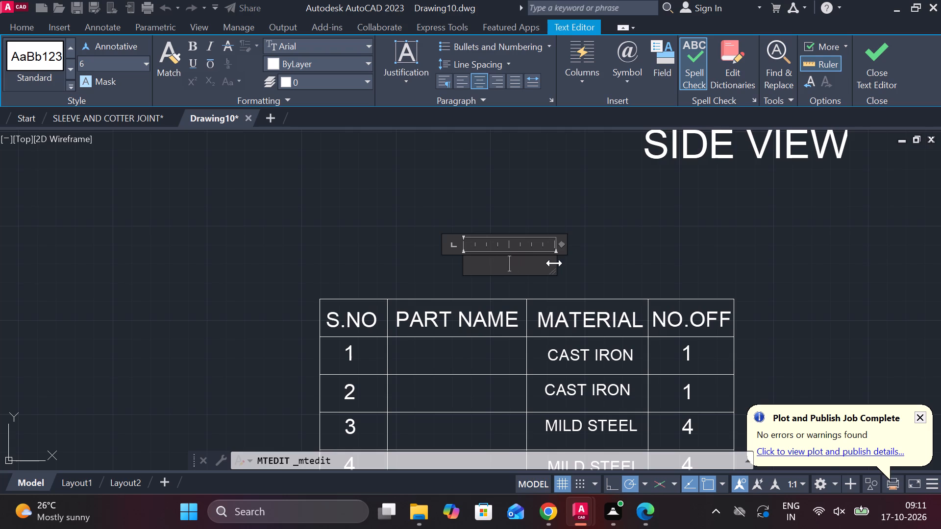
type("BILL OF")
key("space")
type("MATERIAL")
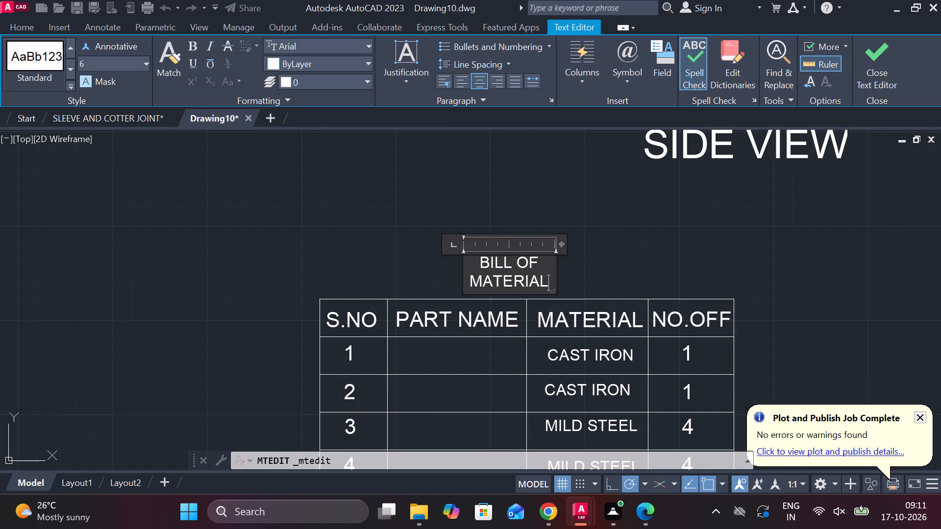
key("s")
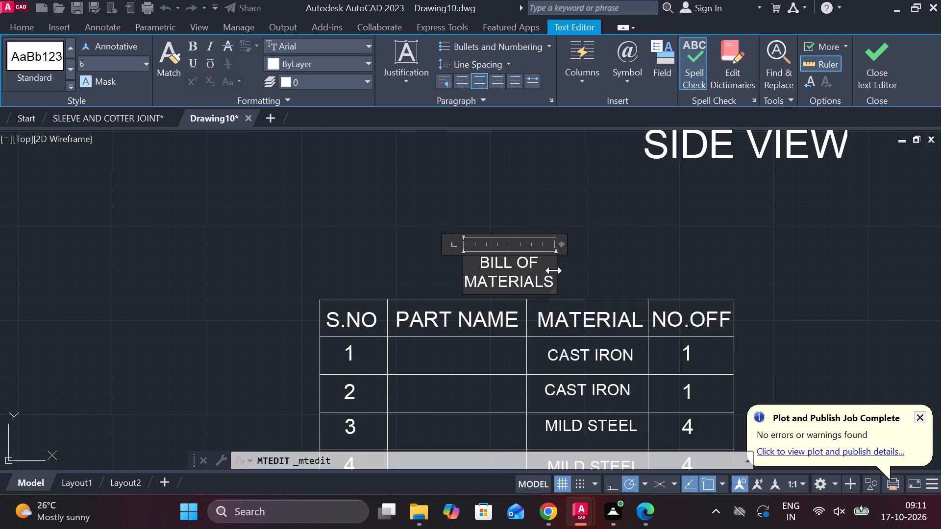
Widen the BILL OF MATERIALS text box so the title fits on one line, and finish editing it.
left_click_drag(554, 270, 618, 267)
left_click(618, 267)
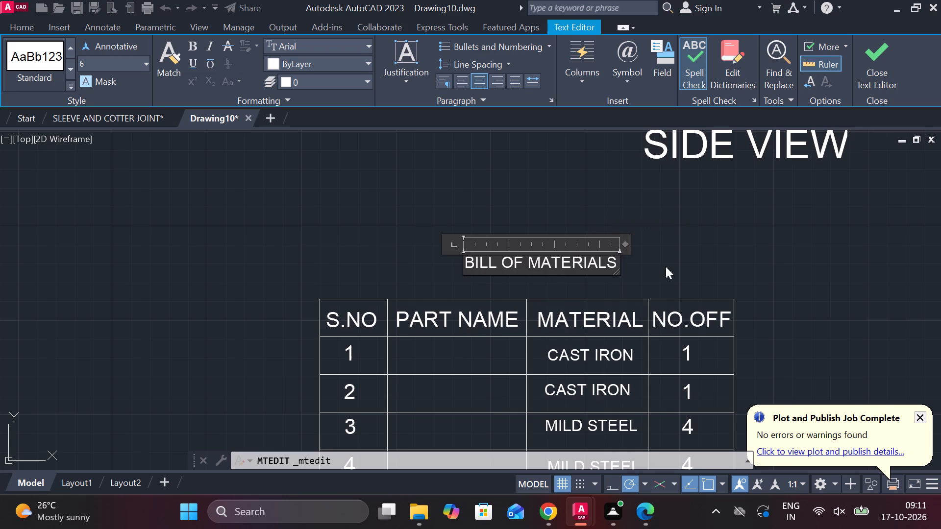
left_click(864, 72)
Shift the BILL OF MATERIALS title horizontally left about 20 units, closer to the middle of the table.
scroll(515, 363, "down", 1)
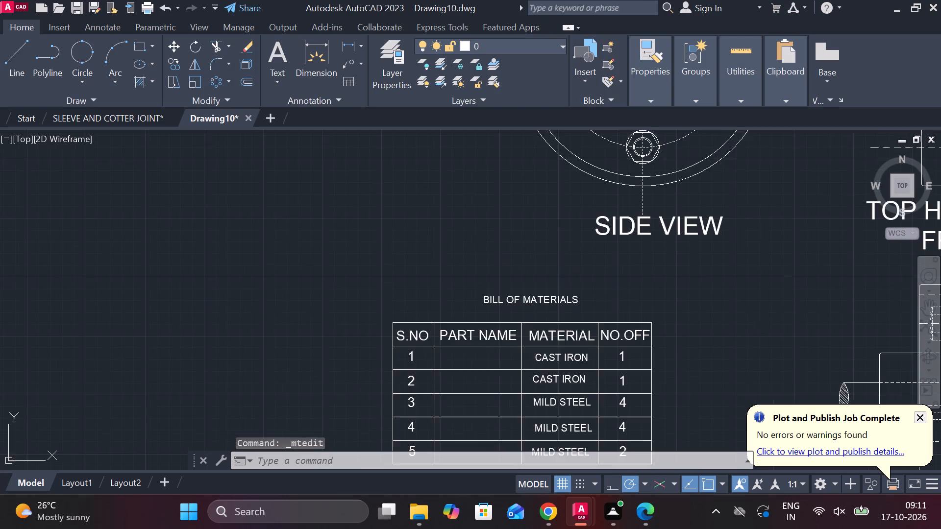
middle_click_drag(509, 371, 534, 298)
left_click(566, 226)
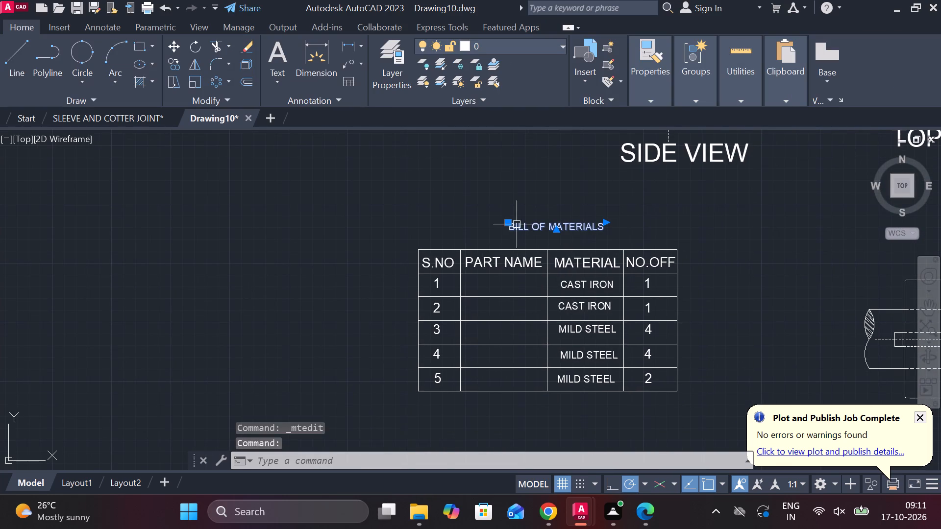
left_click(509, 222)
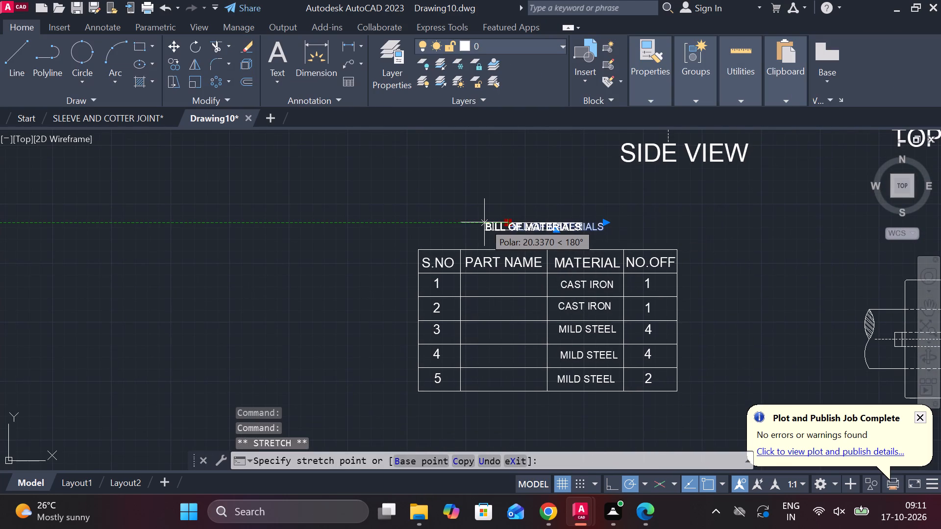
left_click(486, 223)
key("Escape")
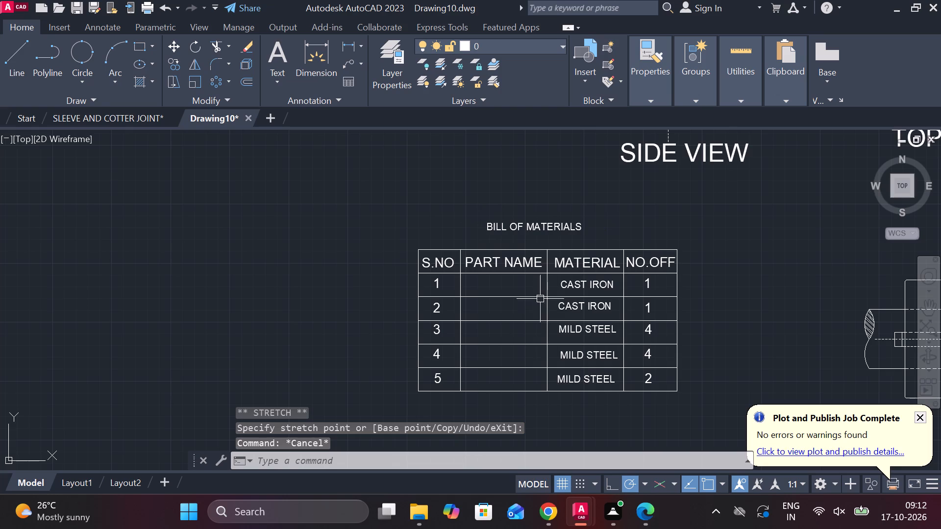
Copy the row 1 CAST IRON material text into the PART NAME cells of rows 1 to 5.
scroll(533, 281, "down", 2)
scroll(511, 301, "up", 3)
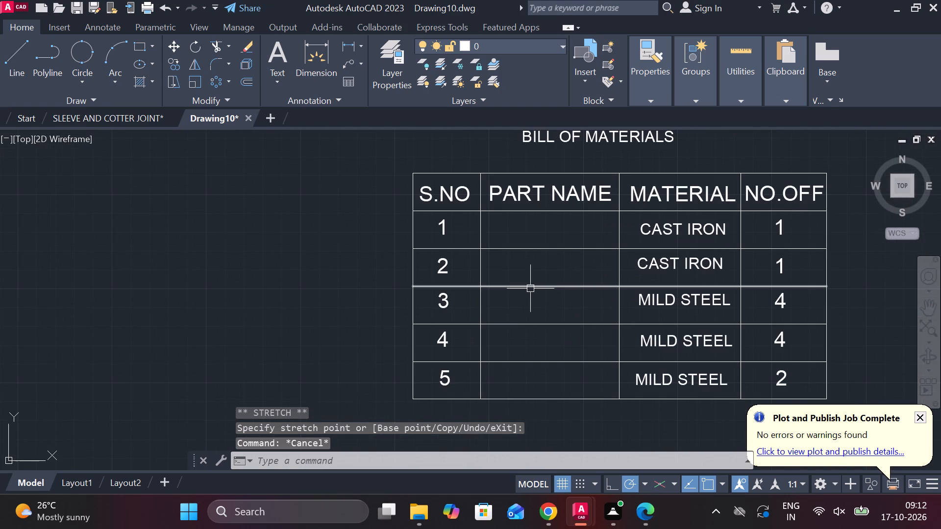
left_click(707, 225)
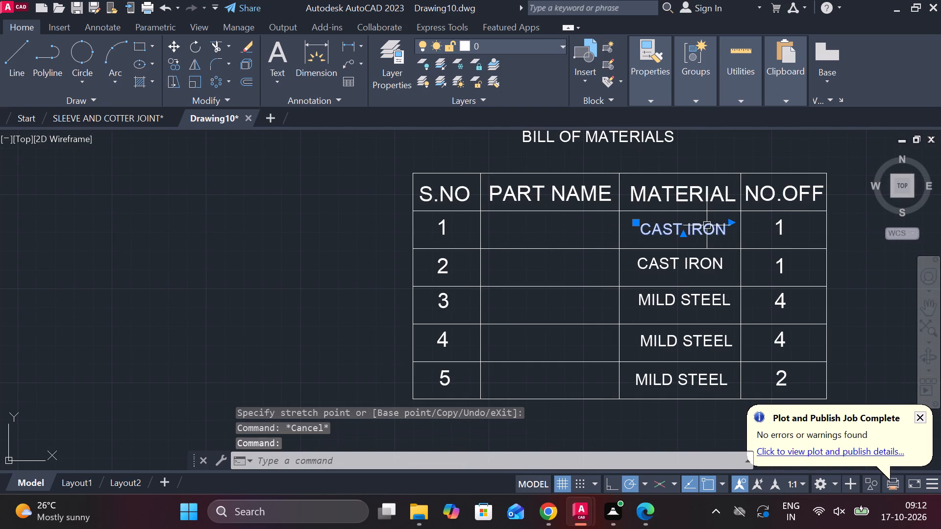
type("CO")
key("Return")
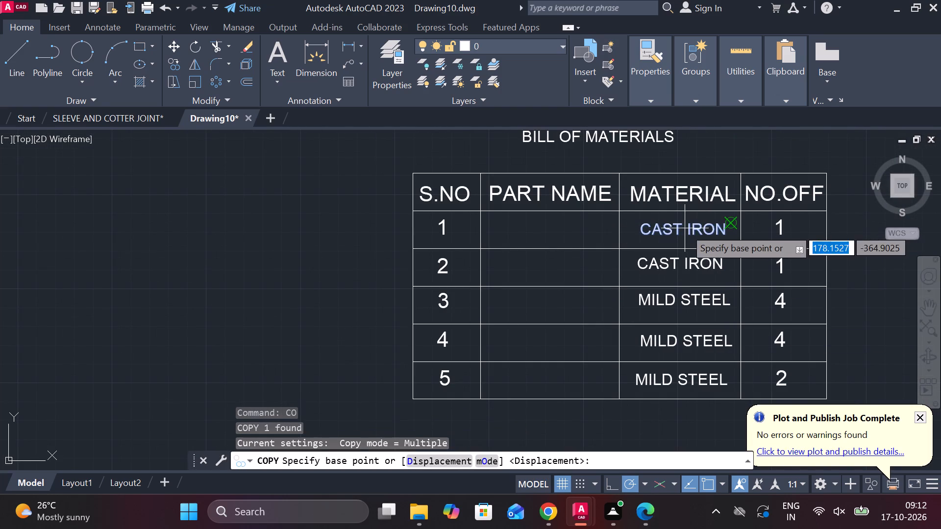
left_click(685, 228)
scroll(580, 232, "up", 1)
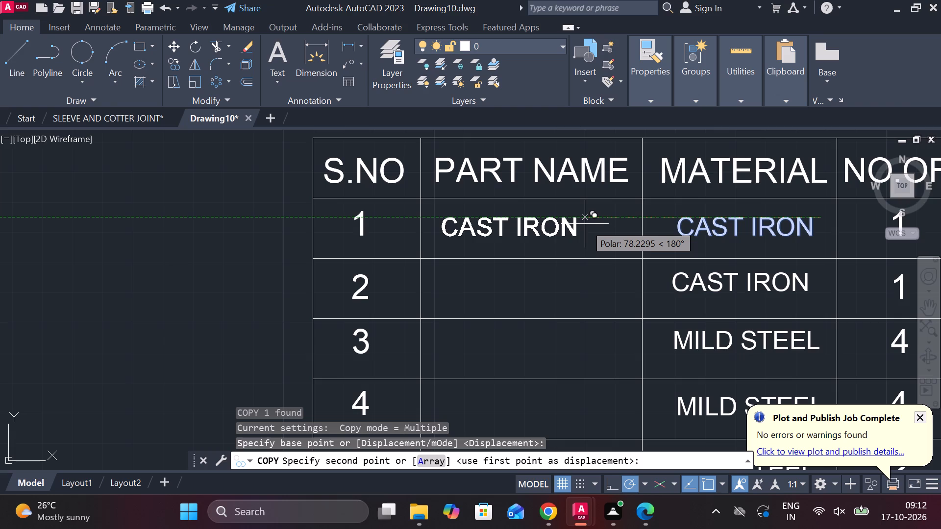
left_click(598, 222)
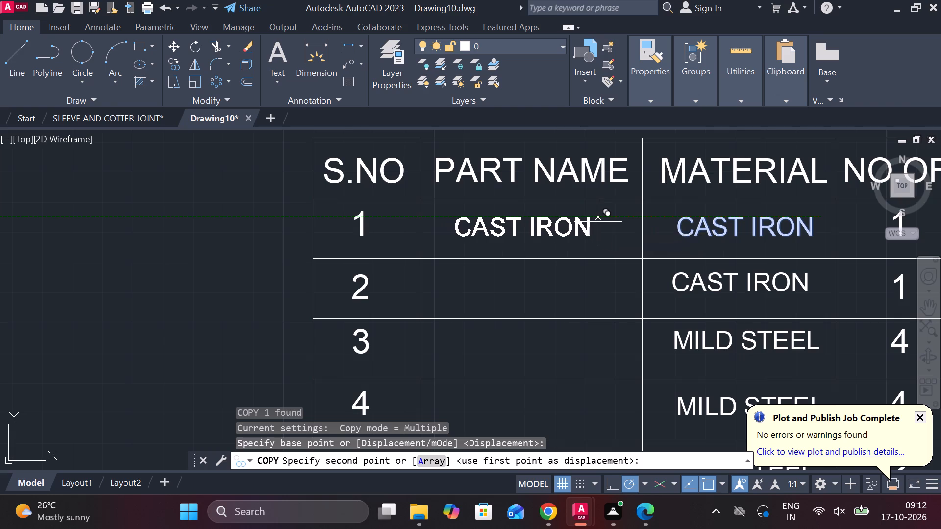
left_click(609, 279)
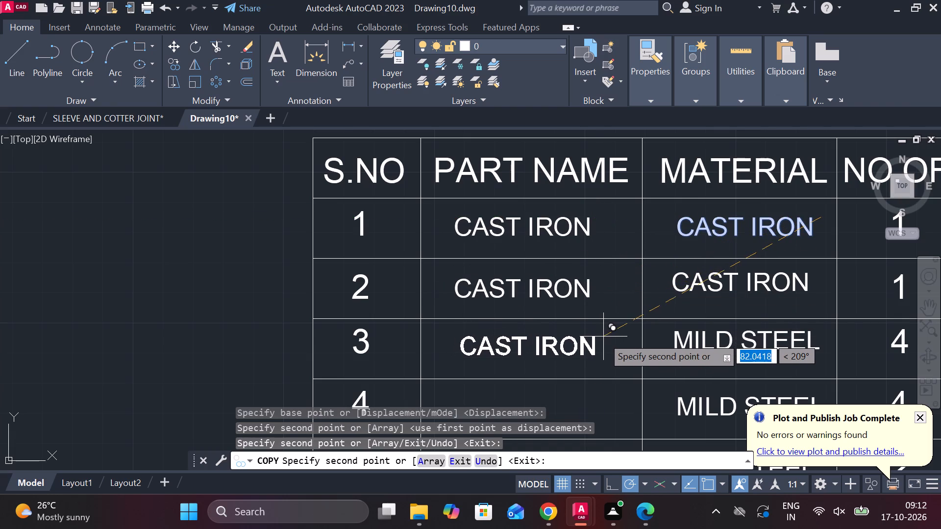
left_click(601, 338)
middle_click_drag(603, 339, 602, 280)
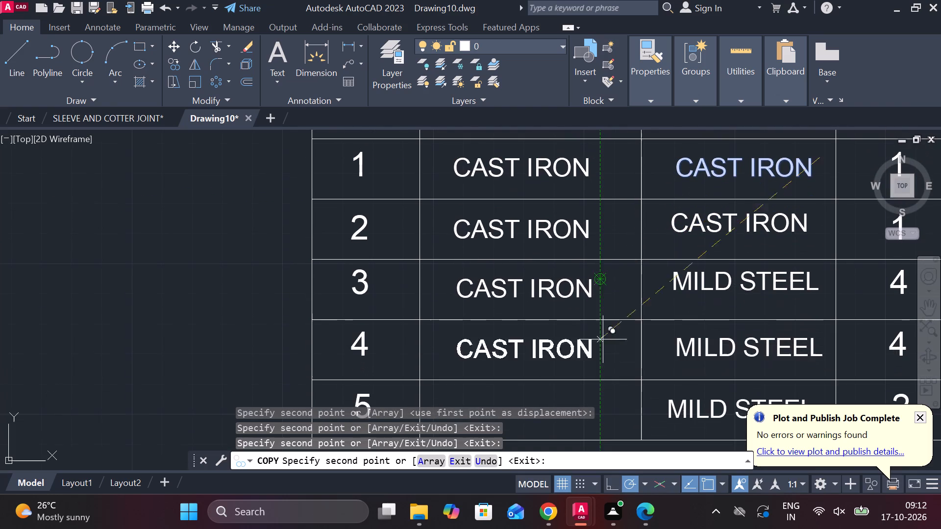
left_click(591, 341)
middle_click_drag(591, 341, 594, 289)
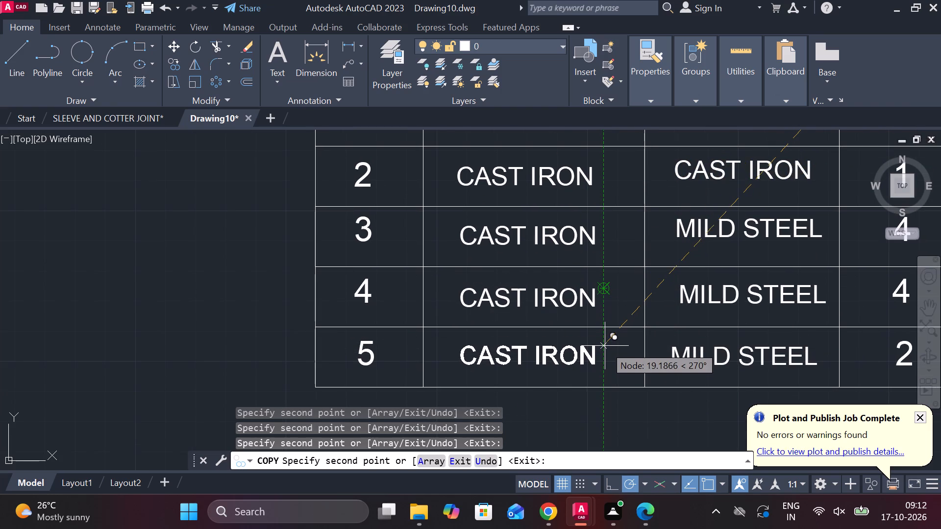
left_click(605, 346)
key("Escape")
Replace the row 1 PART NAME text with FLANGE (MALE).
scroll(549, 309, "down", 2)
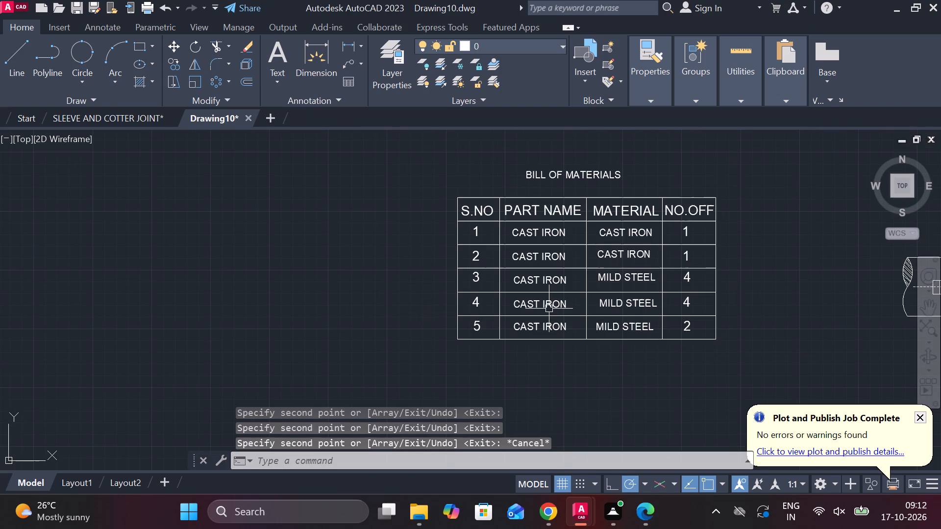
triple_click(524, 233)
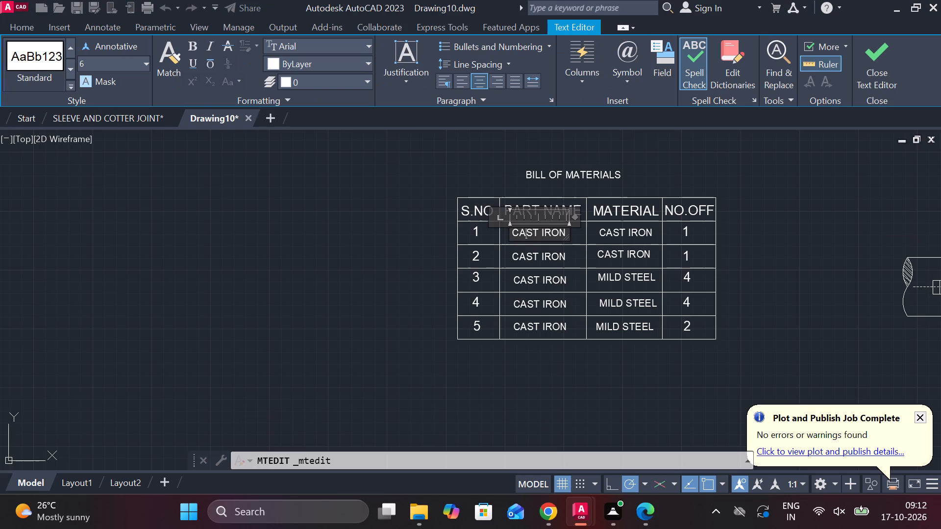
scroll(563, 233, "up", 1)
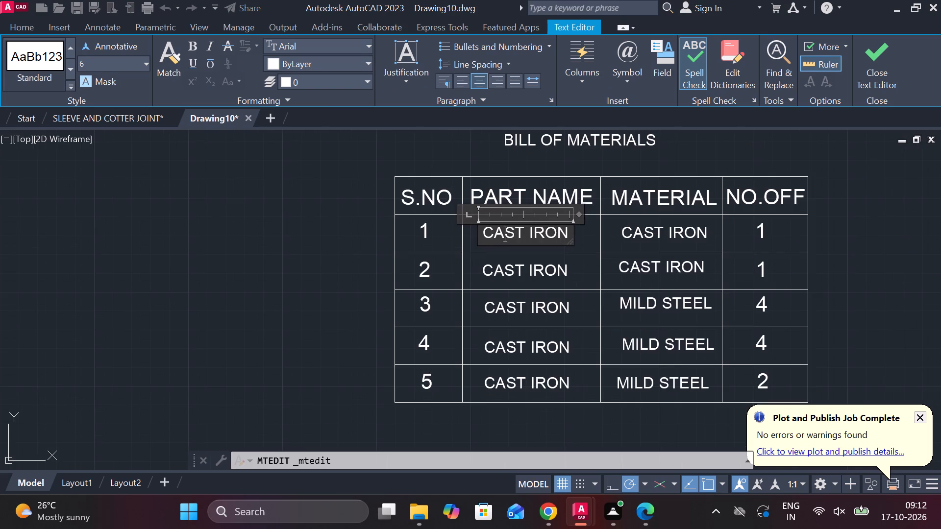
left_click(570, 233)
key("BackSpace")
key("BackSpace")
key("BackSpace")
key("BackSpace")
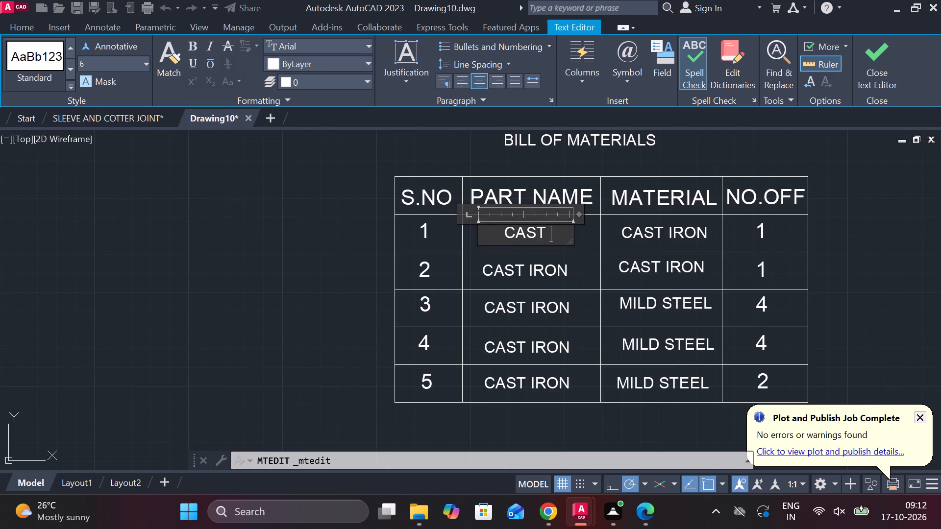
key("BackSpace")
key("BackSpace")
key("BackSpace")
key("BackSpace")
key("BackSpace")
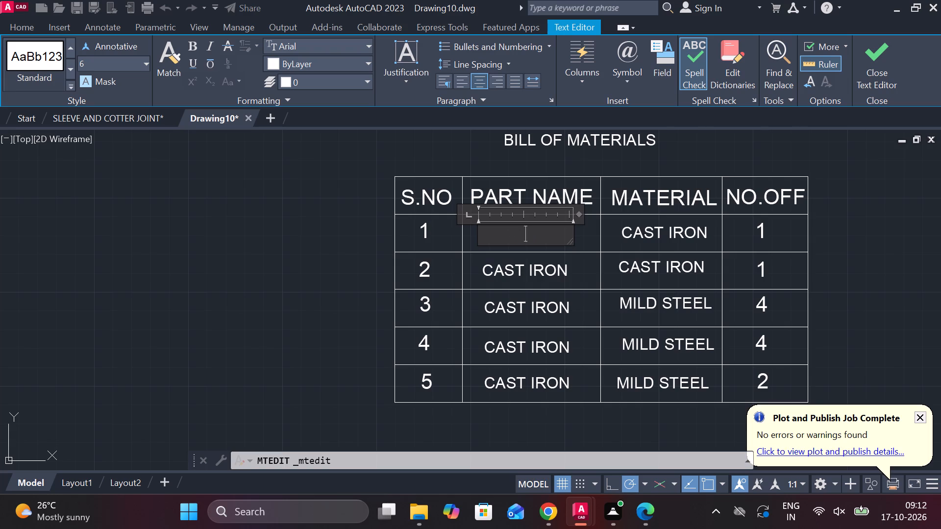
type("FLANGE")
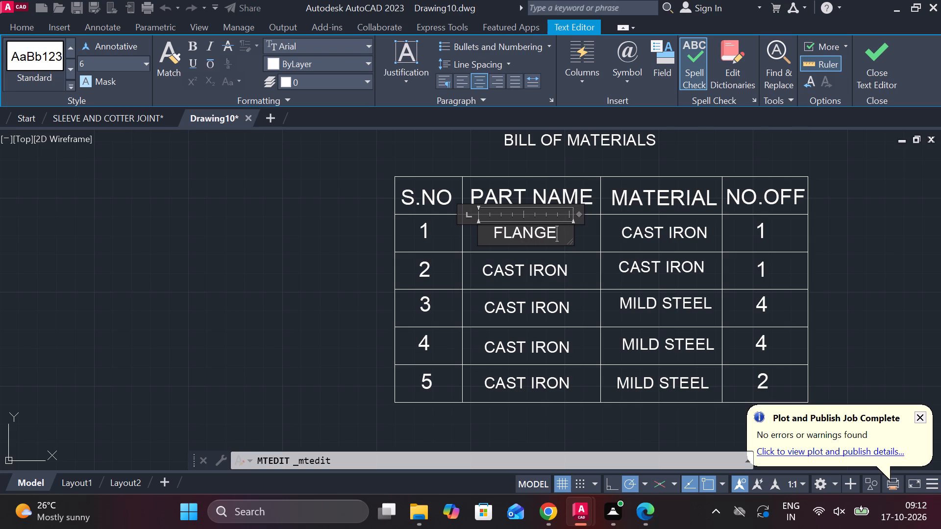
key("space")
key("shift+parenleft")
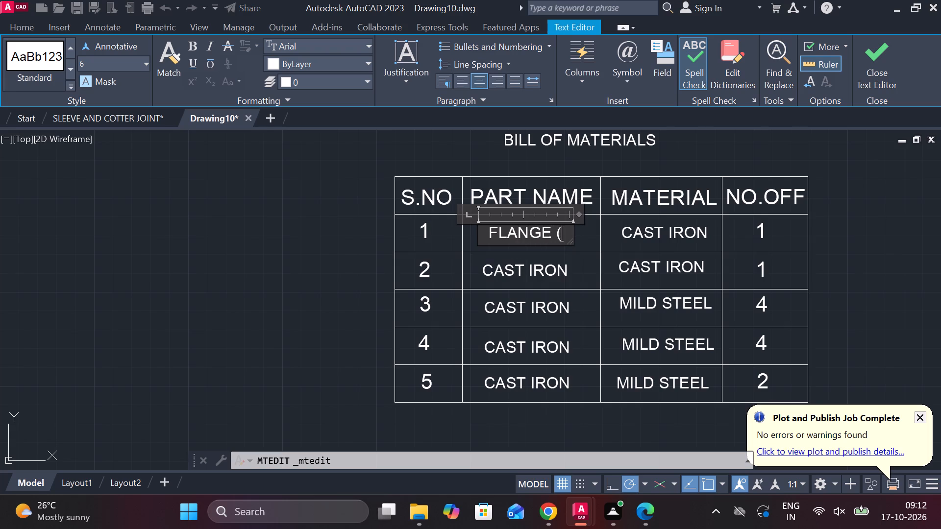
type("MAK")
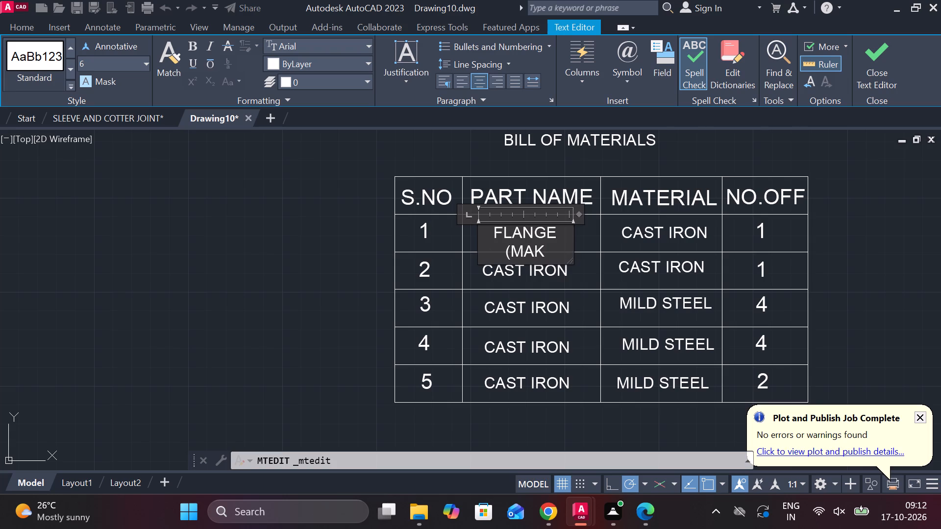
key("BackSpace")
type("LE")
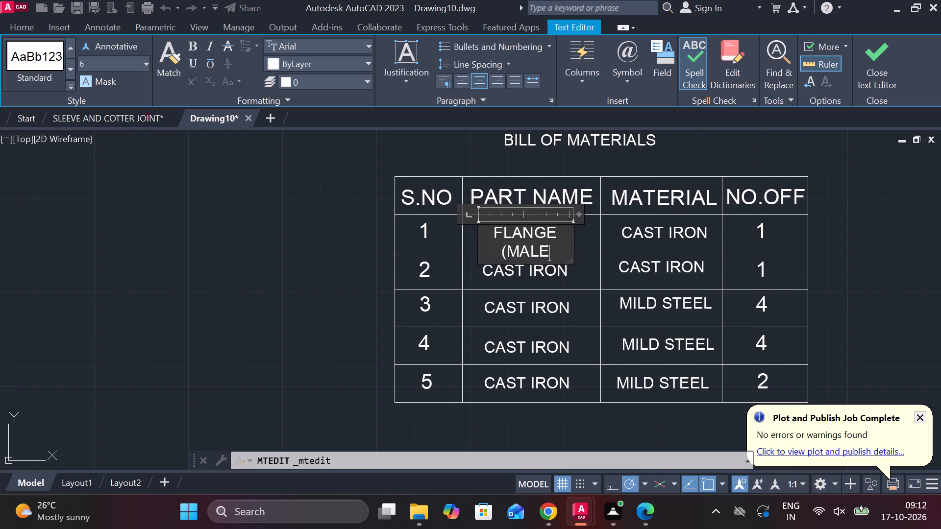
key("shift+parenright")
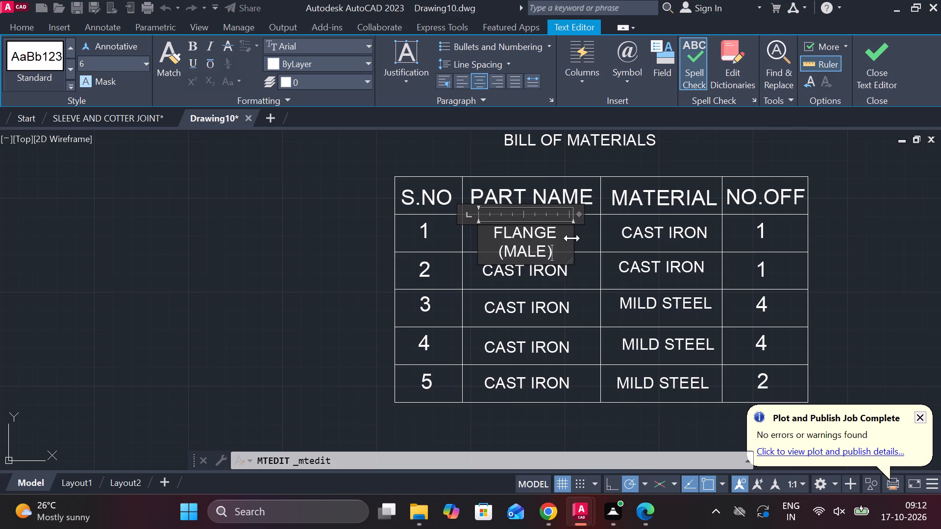
Widen the row 1 FLANGE (MALE) text box to about 63 units so it fits on one line, and finish editing.
left_click_drag(572, 238, 596, 236)
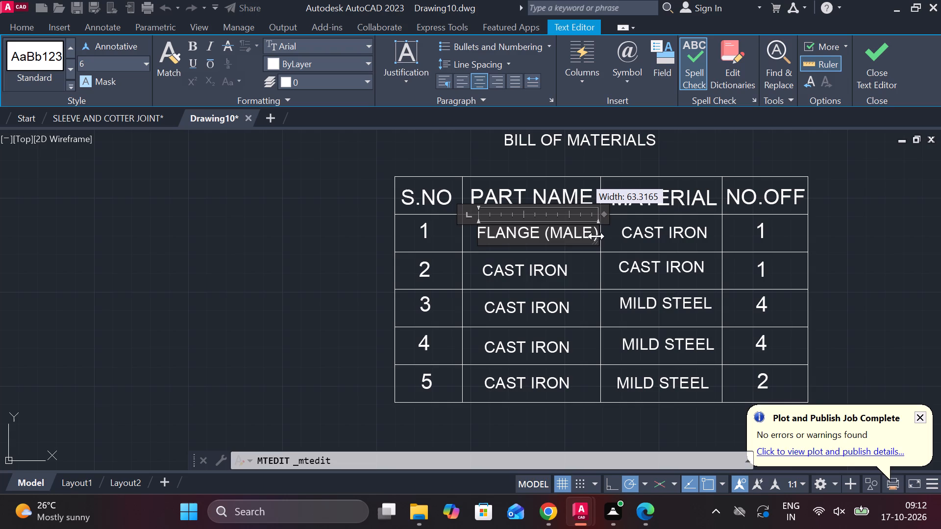
left_click_drag(596, 236, 600, 235)
left_click(600, 235)
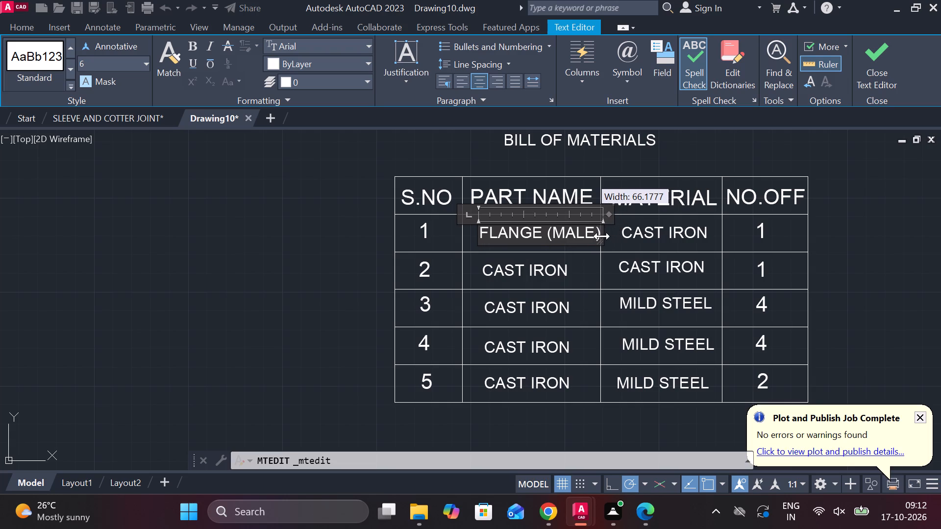
left_click(870, 54)
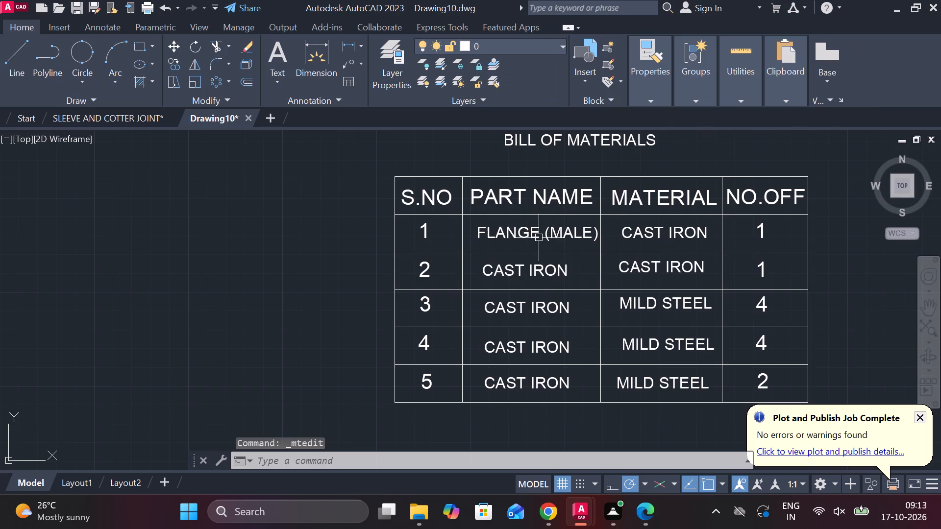
Shift the FLANGE (MALE) text horizontally left so it sits clear of both sides of its row 1 cell.
left_click(537, 235)
left_click(630, 483)
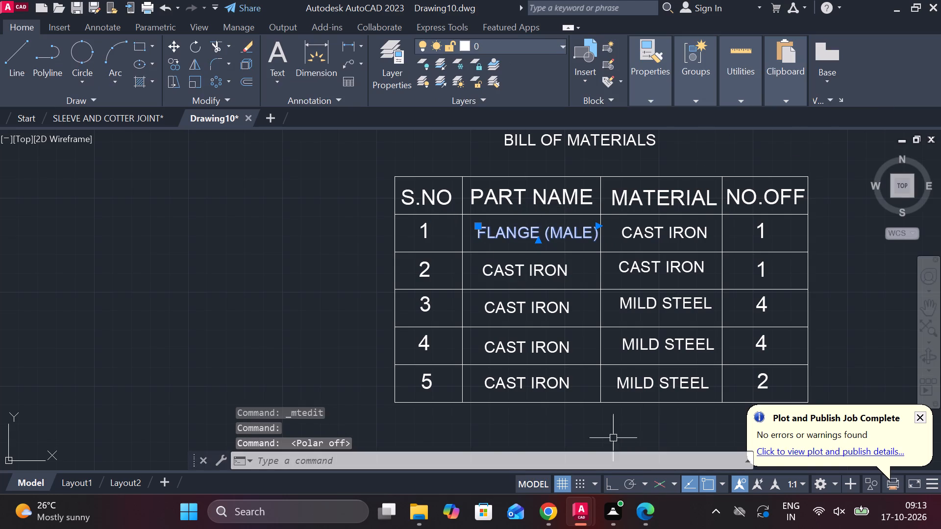
scroll(503, 211, "up", 2)
left_click(439, 246)
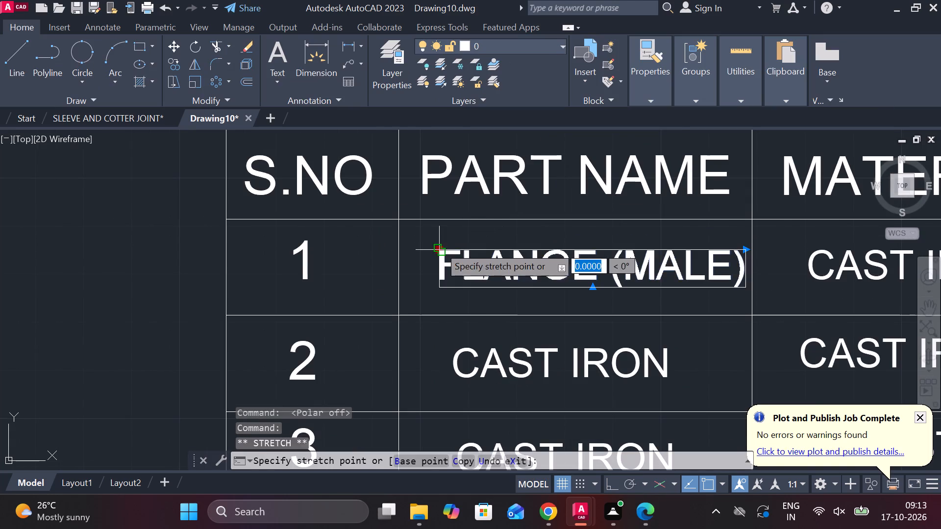
left_click(415, 246)
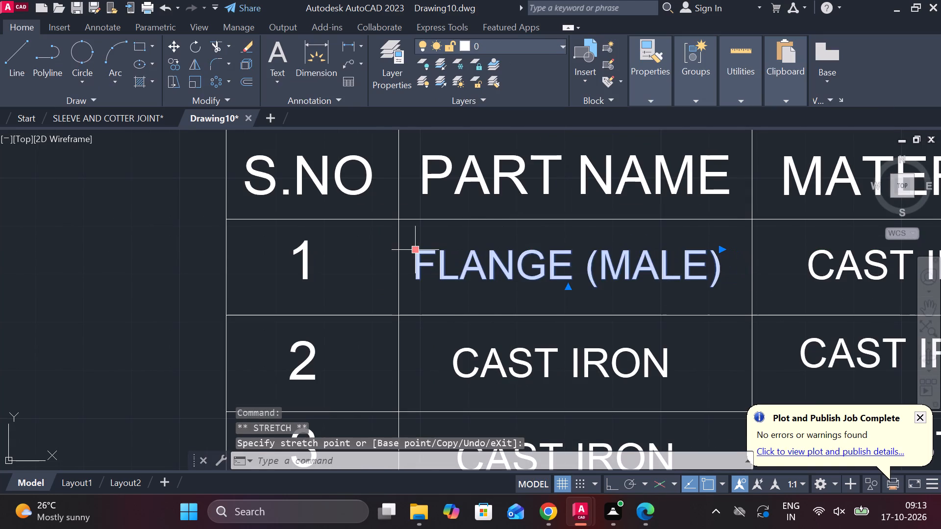
scroll(461, 273, "down", 1)
key("Escape")
Replace the row 2 PART NAME text with FLANGE (FEMALE), left-aligned.
double_click(517, 337)
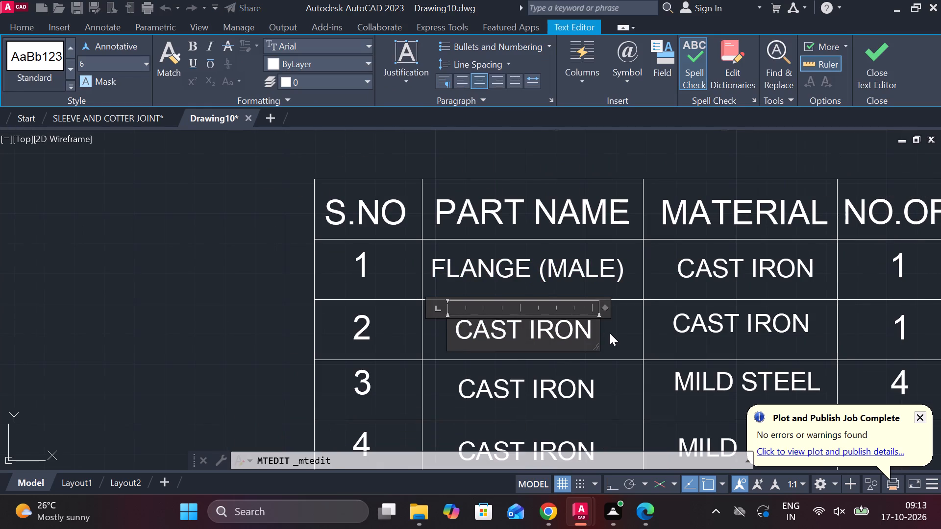
left_click(591, 333)
key("BackSpace")
key("BackSpace")
key("BackSpace")
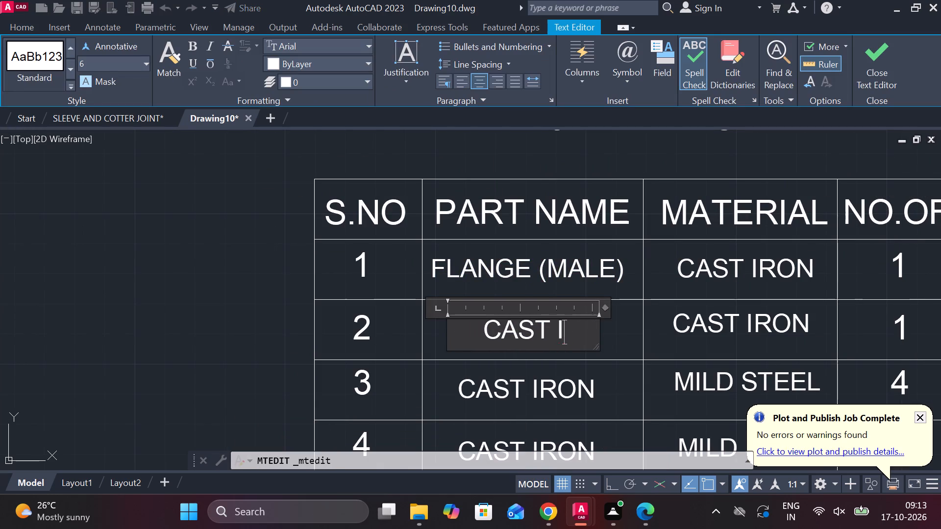
key("BackSpace")
key("BackSpace")
key("BackSpace")
key("BackSpace")
key("BackSpace")
key("BackSpace")
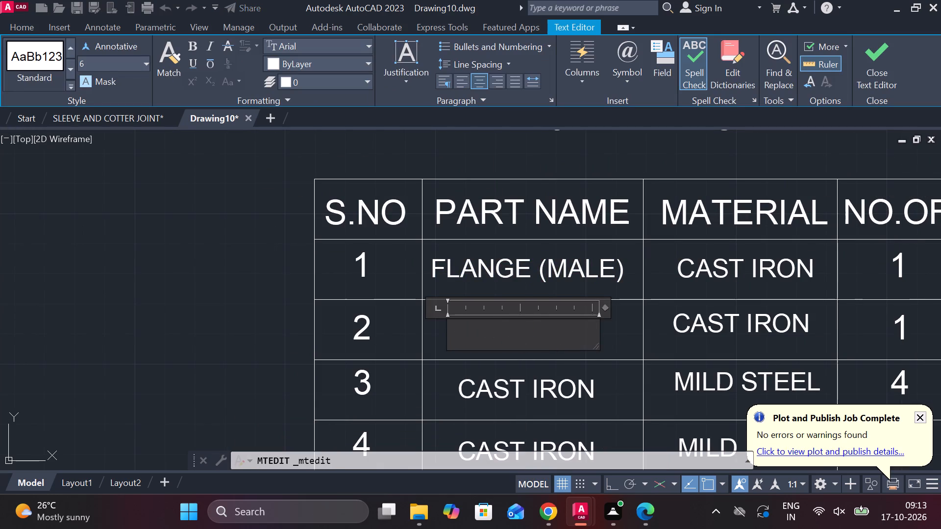
left_click(461, 84)
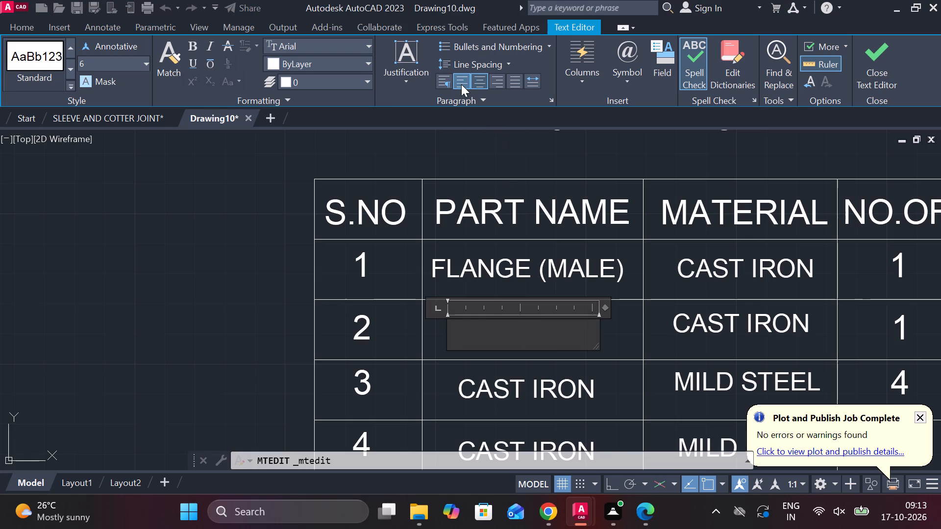
key("f")
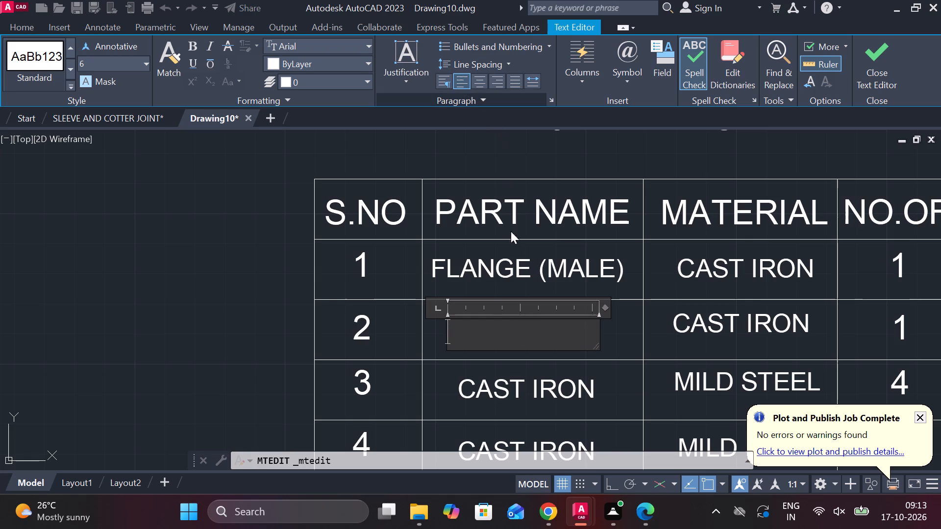
type("FLANGE FEMALE")
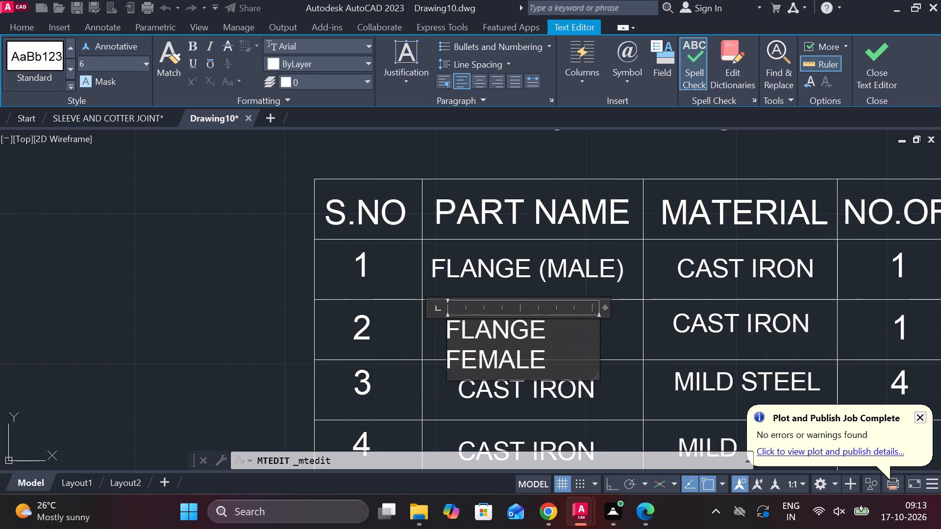
left_click(449, 366)
key("shift+parenleft")
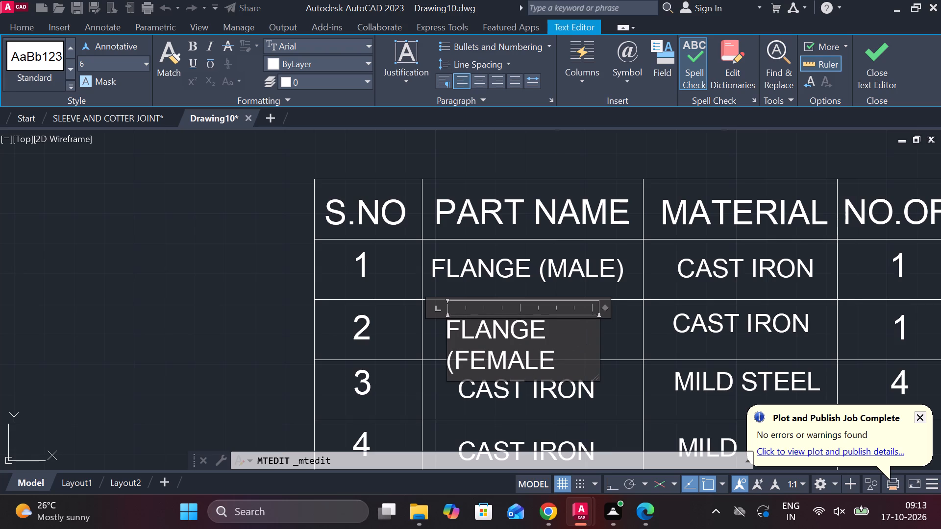
key("Right")
key("Right")
key("Right")
key("Right")
key("Right")
key("Right")
key("shift+parenright")
Widen the FLANGE (FEMALE) text box so the name fits on one line, and finish editing it.
left_click_drag(599, 331, 606, 330)
left_click_drag(608, 330, 624, 329)
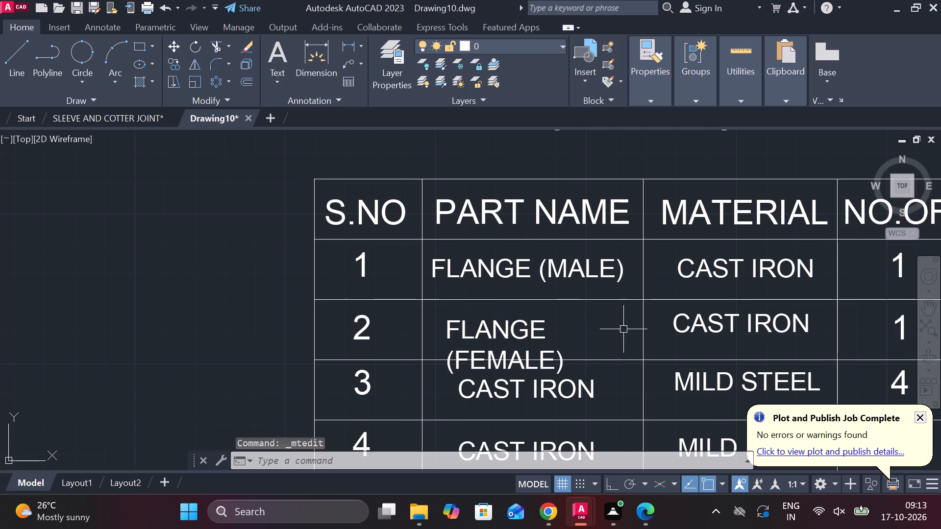
left_click_drag(624, 329, 626, 329)
double_click(535, 334)
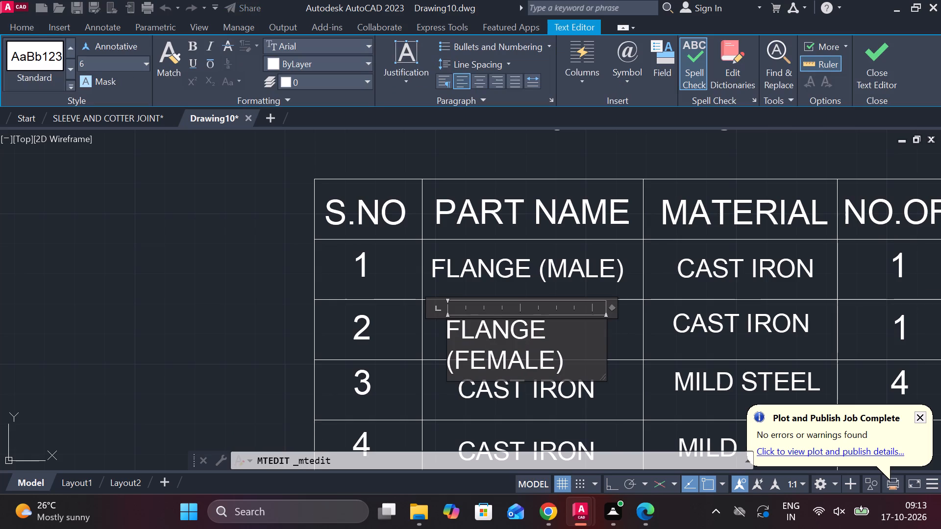
left_click_drag(606, 338, 684, 329)
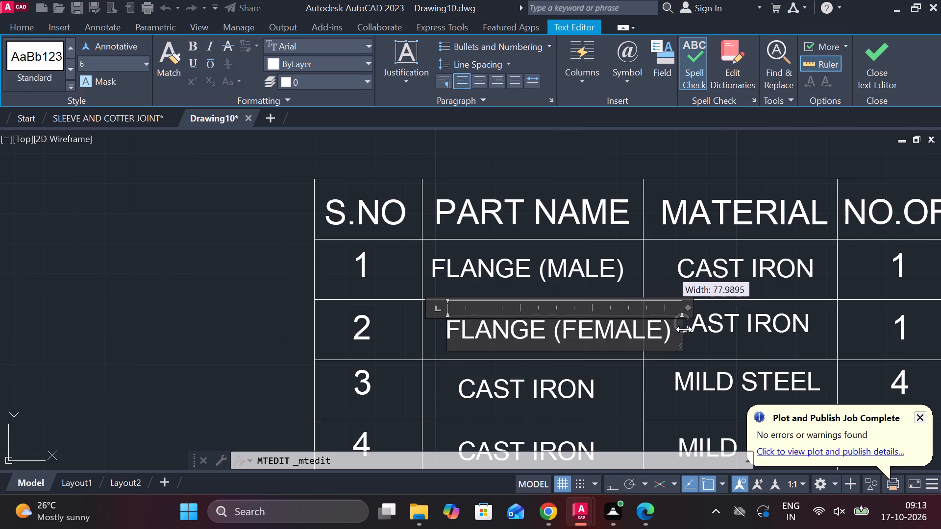
left_click_drag(684, 329, 677, 326)
left_click(865, 77)
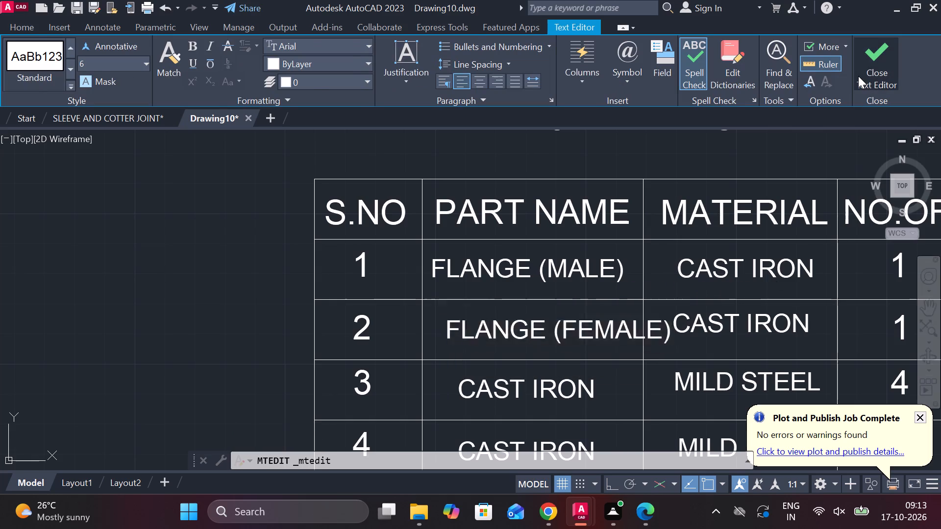
Shift the FLANGE (FEMALE) text left so it starts at the left line of its row 2 PART NAME cell.
left_click(550, 325)
left_click(529, 328)
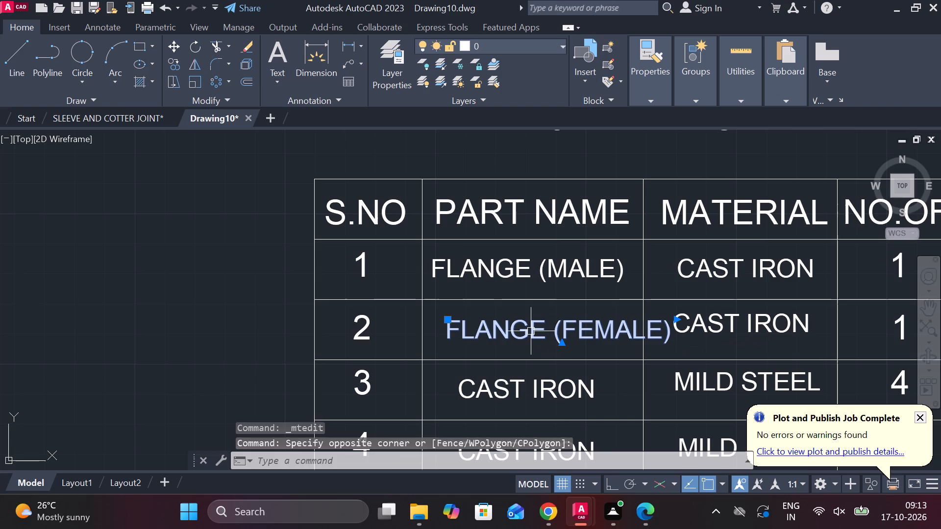
left_click(531, 331)
key("Escape")
left_click(502, 326)
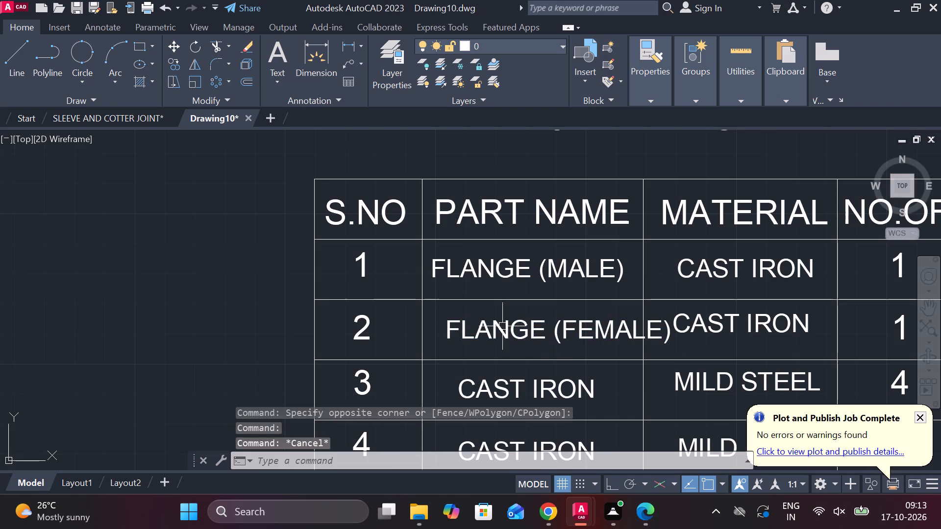
left_click(449, 321)
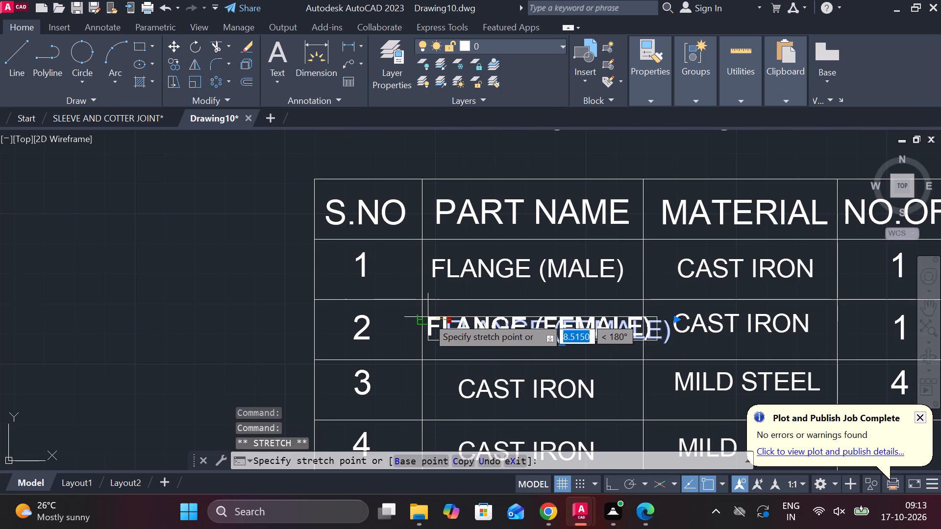
left_click(426, 317)
key("Escape")
Move the column line between PART NAME and MATERIAL about 0.3 units right.
scroll(530, 325, "down", 1)
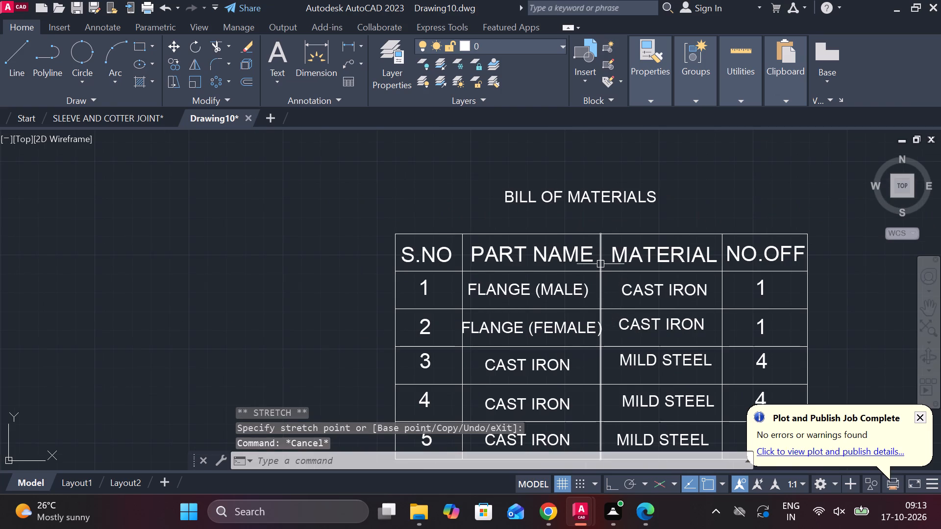
left_click(600, 264)
key("m")
key("Return")
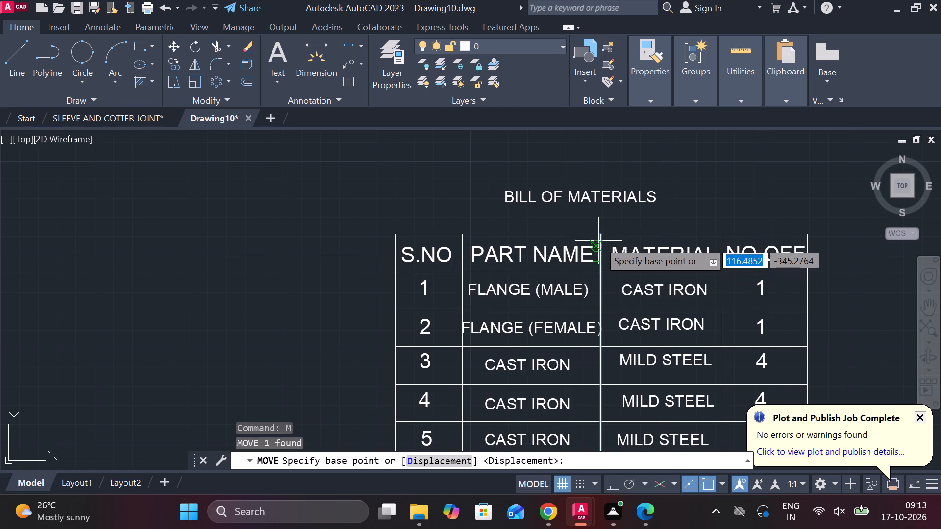
left_click(598, 233)
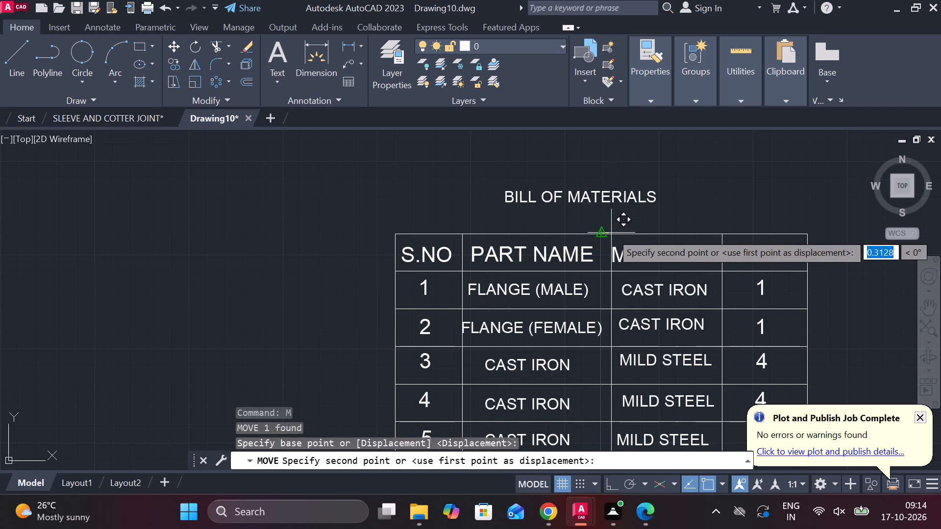
left_click(611, 233)
Move the column line between PART NAME and MATERIAL a further 2 units horizontally right.
scroll(605, 257, "up", 1)
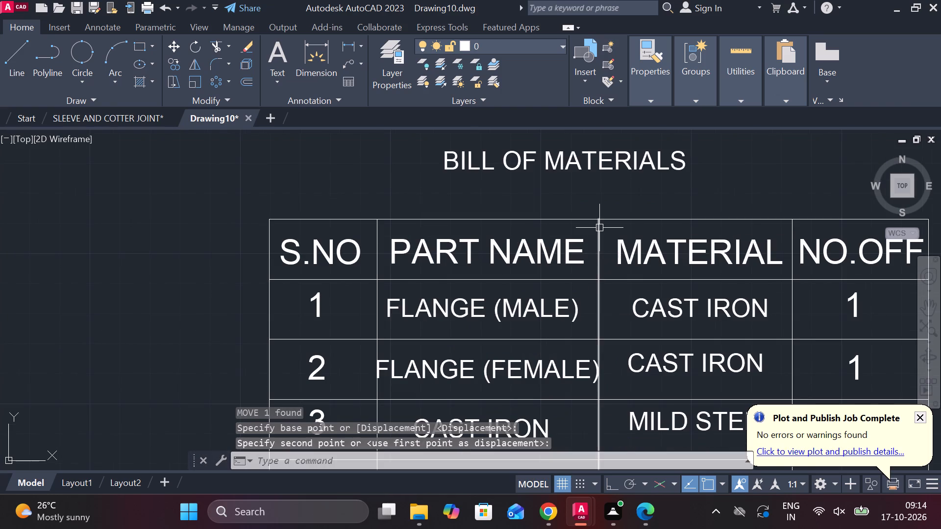
left_click(599, 228)
key("m")
key("Return")
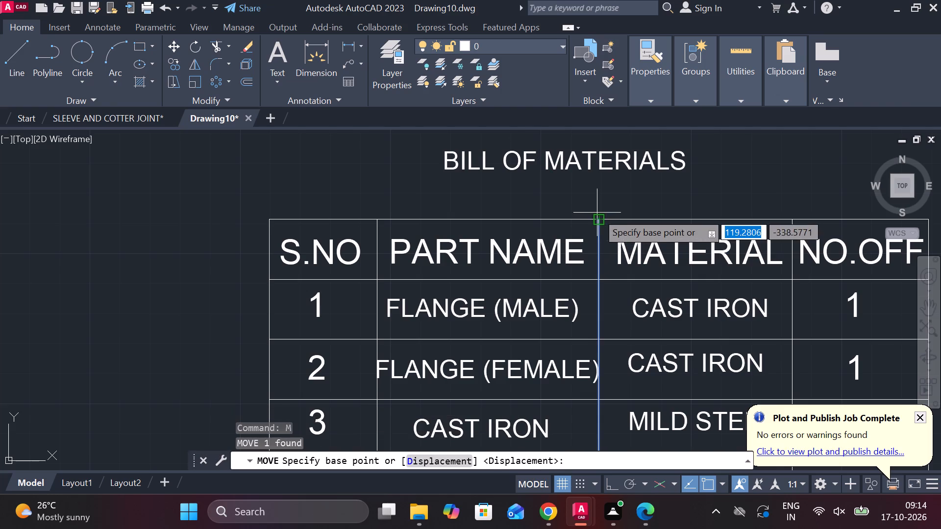
left_click(597, 213)
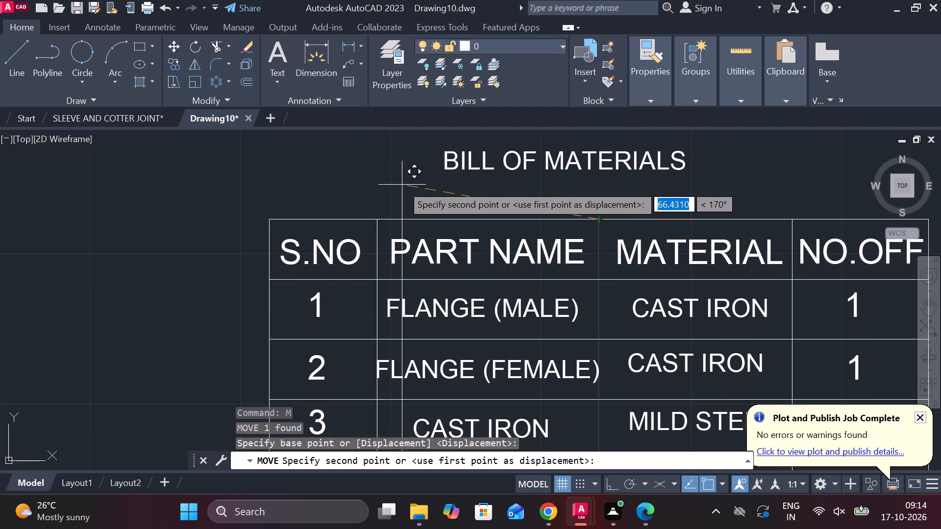
scroll(540, 207, "down", 1)
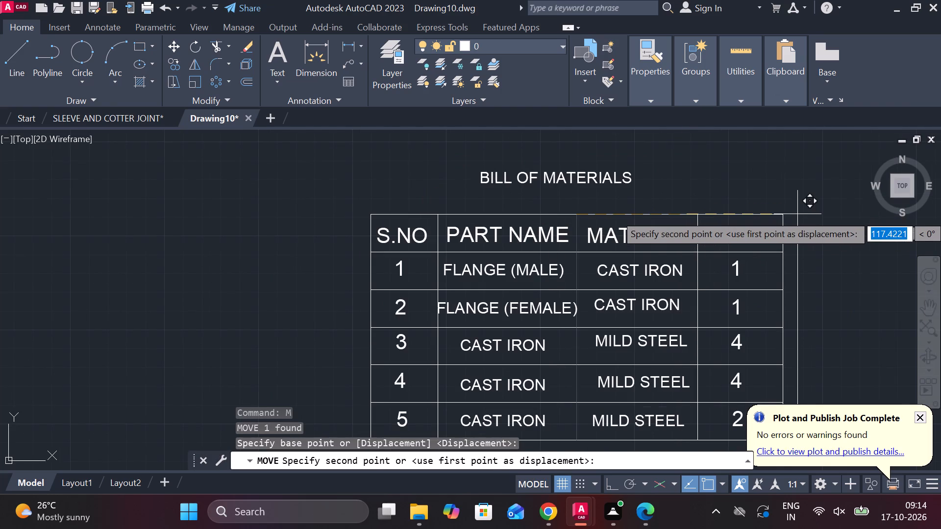
type("2")
key("space")
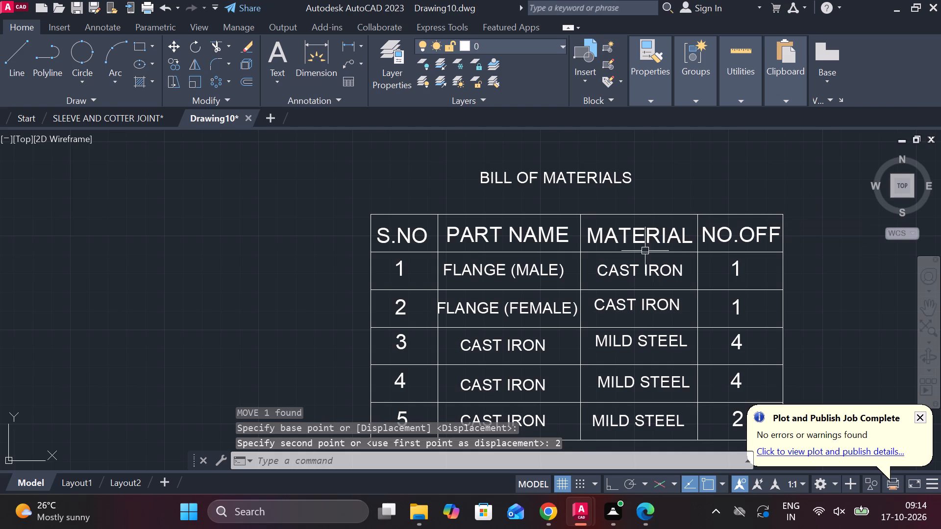
Move the column line between PART NAME and MATERIAL another 3 units right to widen the PART NAME column.
left_click(582, 224)
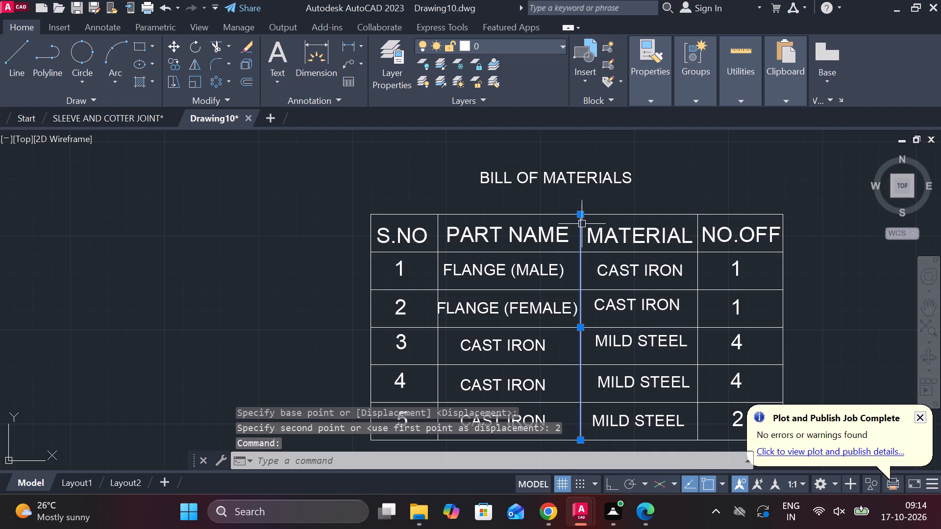
key("m")
key("Return")
left_click(582, 216)
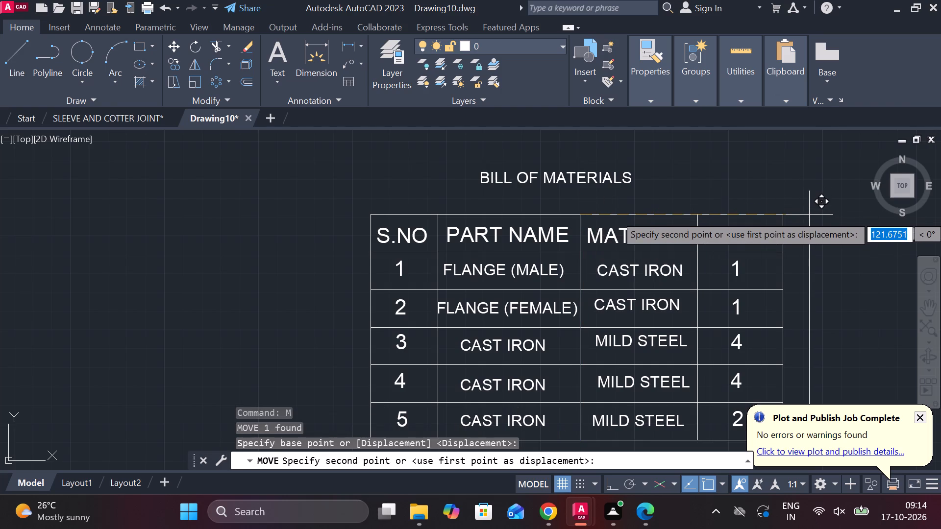
type("3")
key("space")
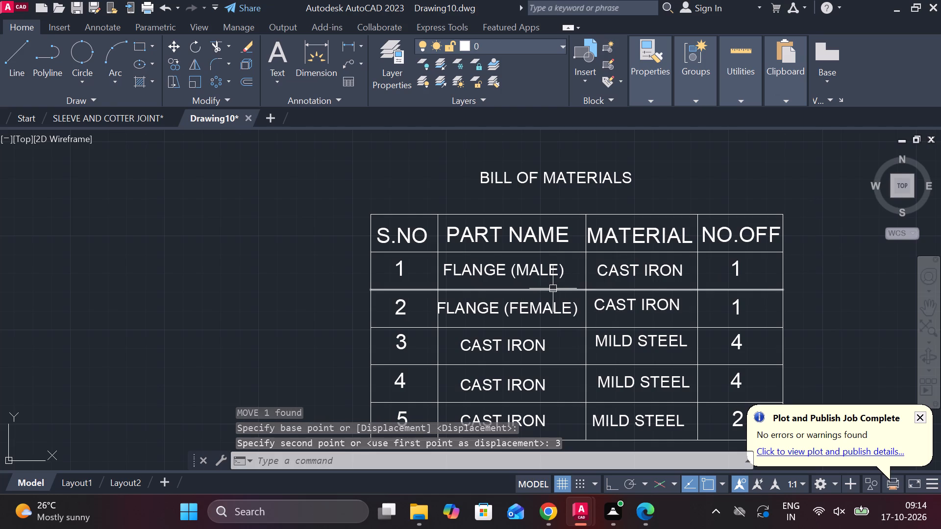
scroll(553, 289, "up", 1)
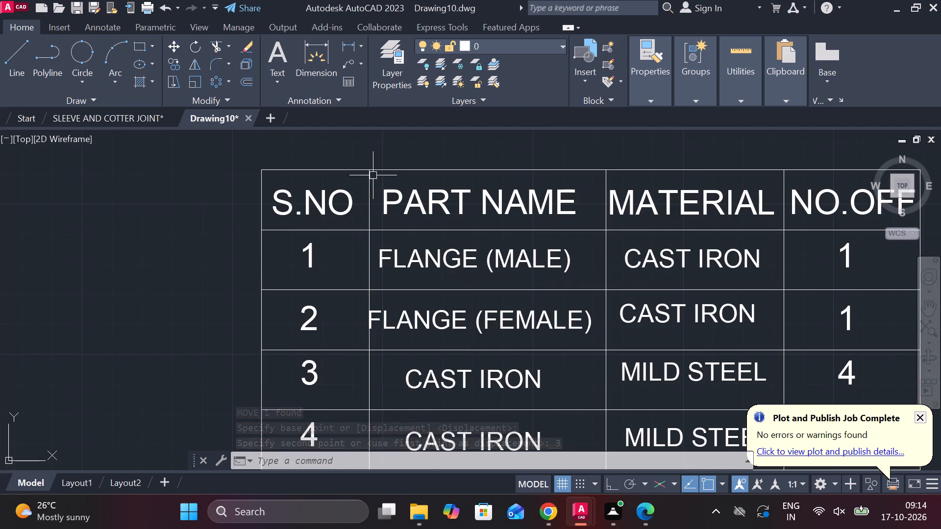
Move the column line between S.NO and PART NAME 2 units horizontally left.
left_click(373, 175)
left_click(373, 202)
left_click(371, 194)
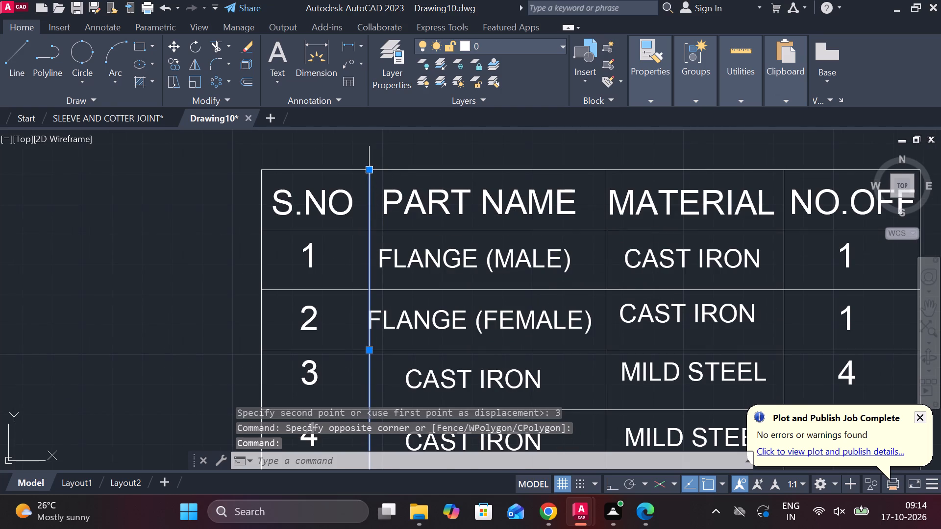
left_click(368, 171)
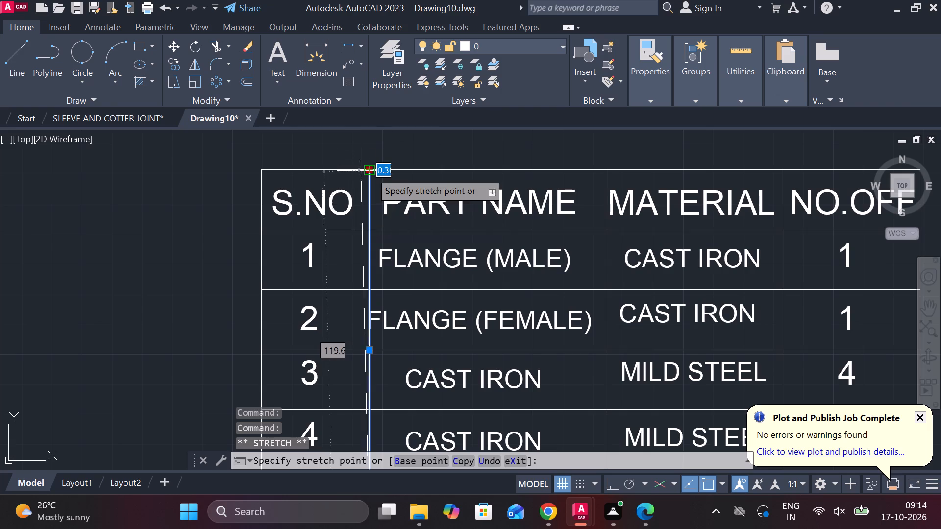
key("Escape")
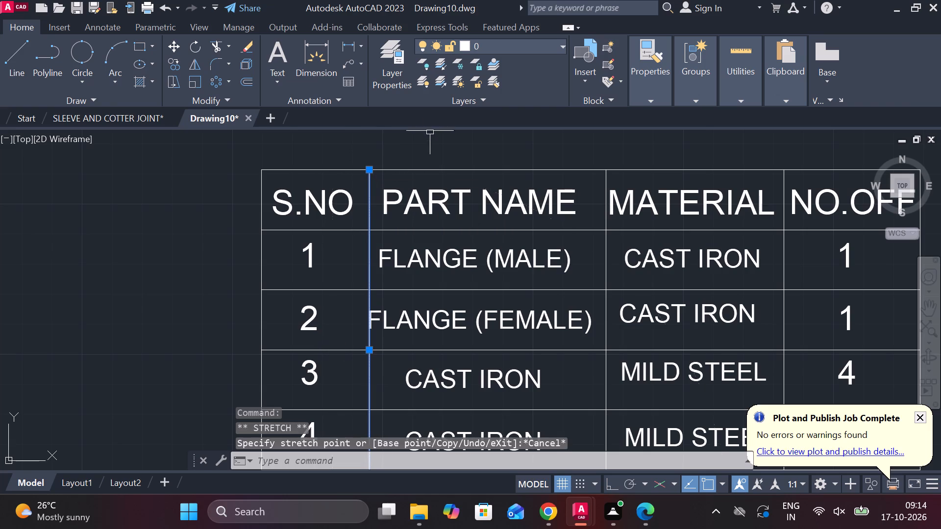
key("m")
key("Return")
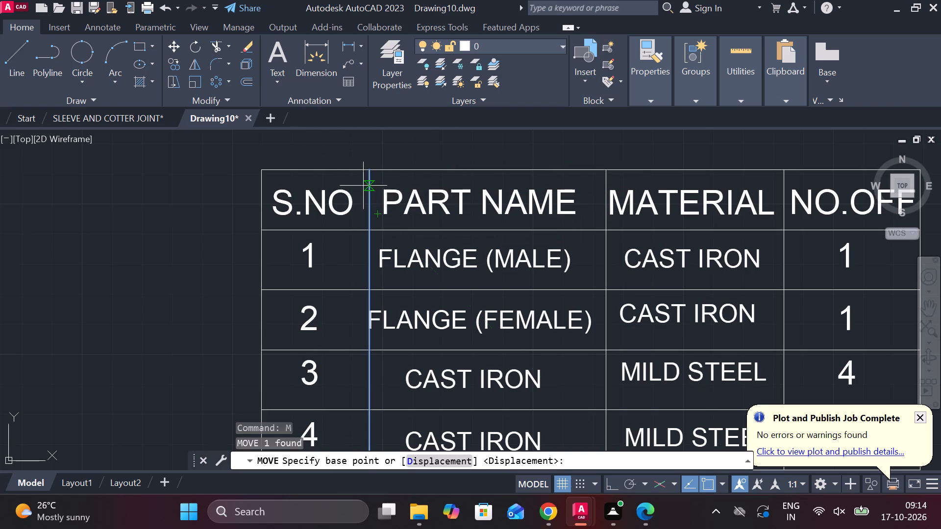
left_click(368, 172)
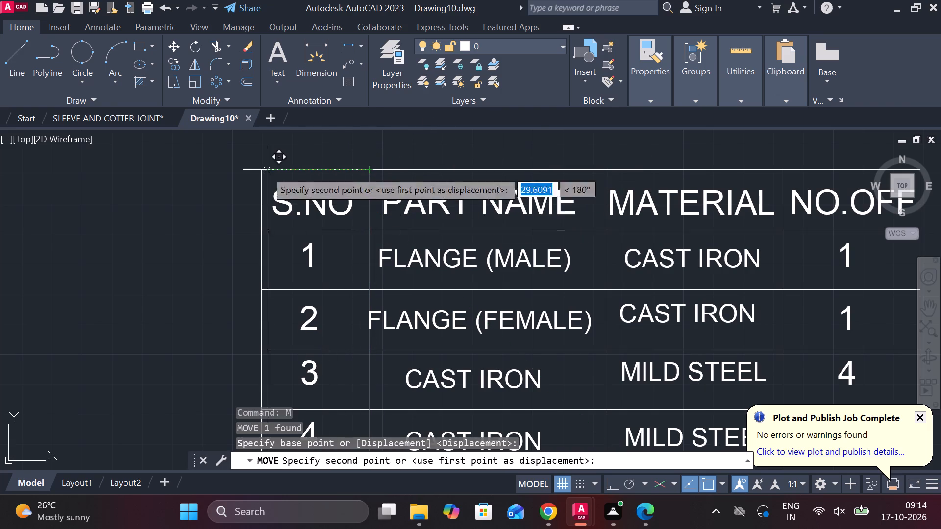
type("2")
key("space")
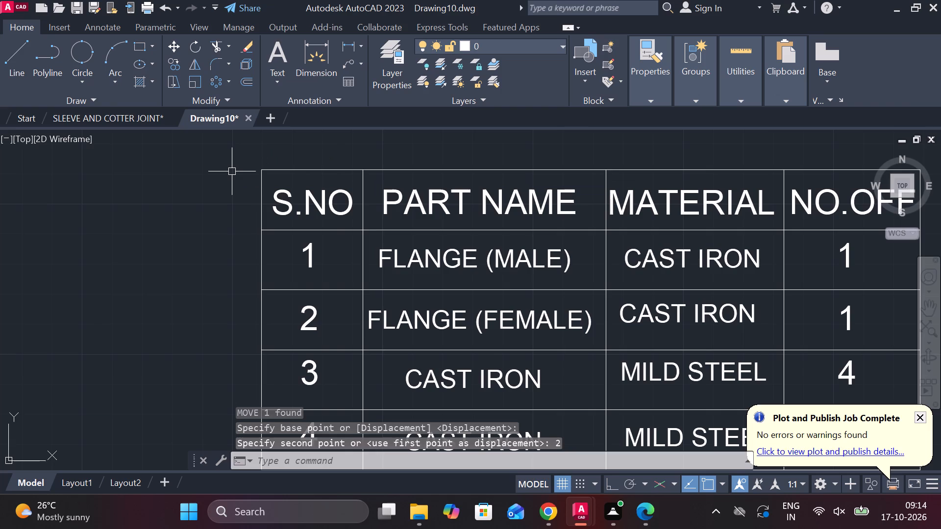
key("Escape")
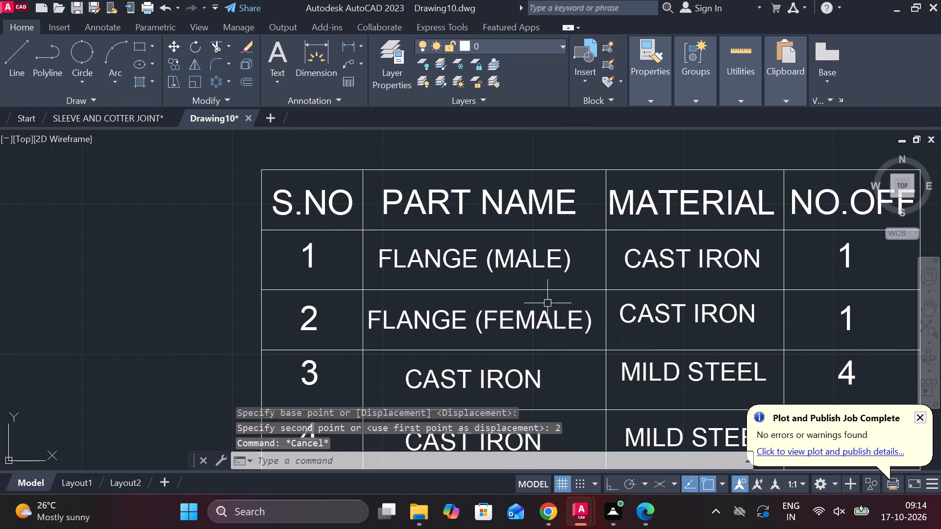
Shift the FLANGE (FEMALE) text slightly right so it clears the left line of its row 2 cell.
middle_click_drag(517, 323, 502, 294)
scroll(502, 292, "down", 1)
scroll(502, 296, "up", 1)
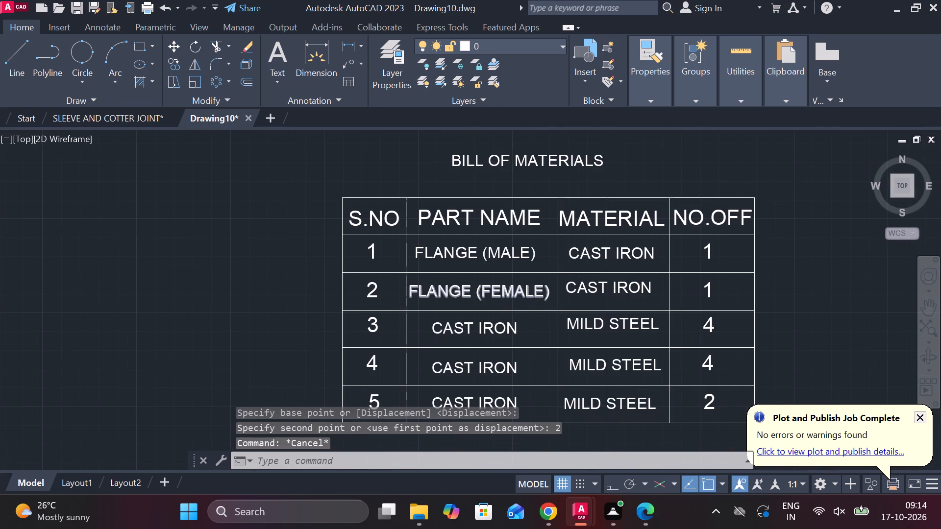
left_click(484, 286)
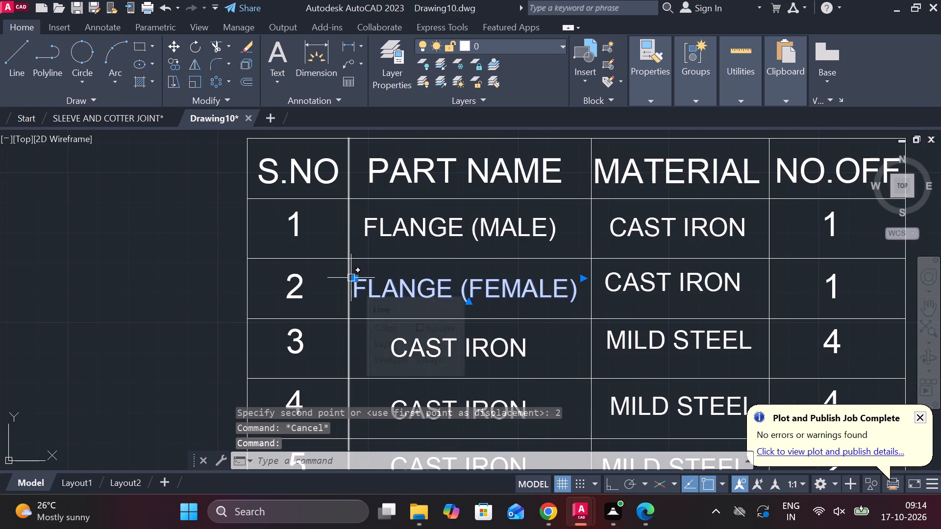
left_click(351, 278)
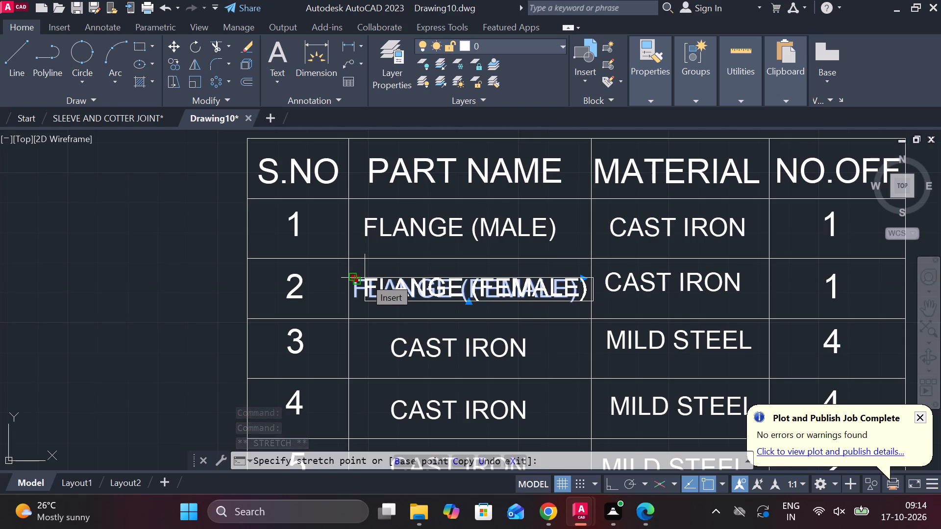
scroll(365, 278, "up", 1)
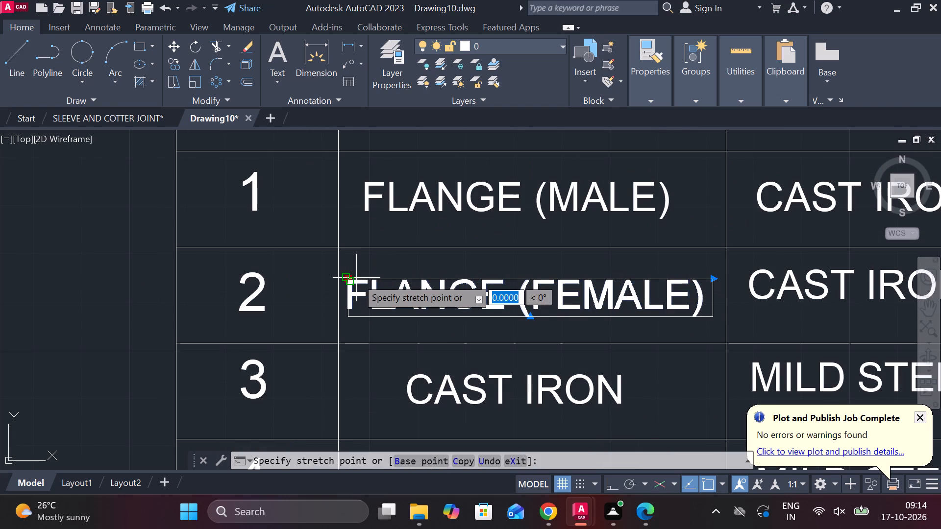
left_click(356, 278)
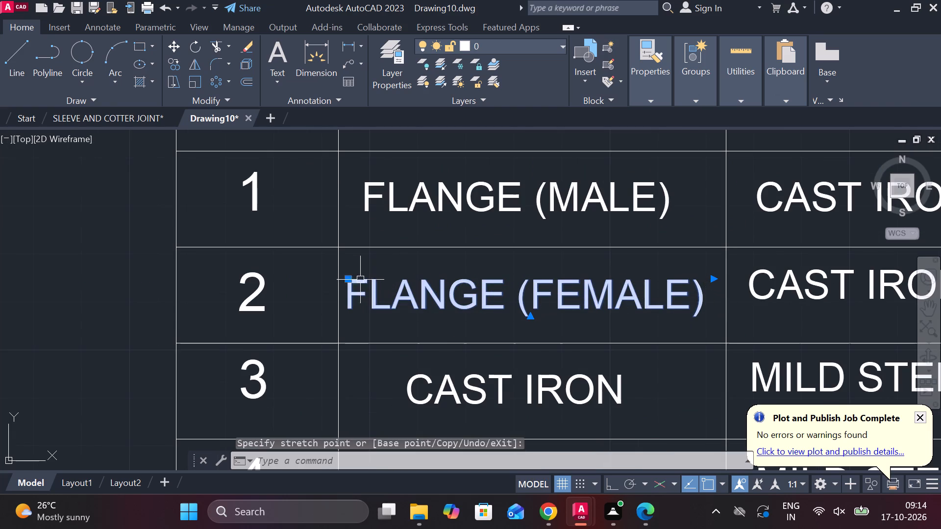
key("Escape")
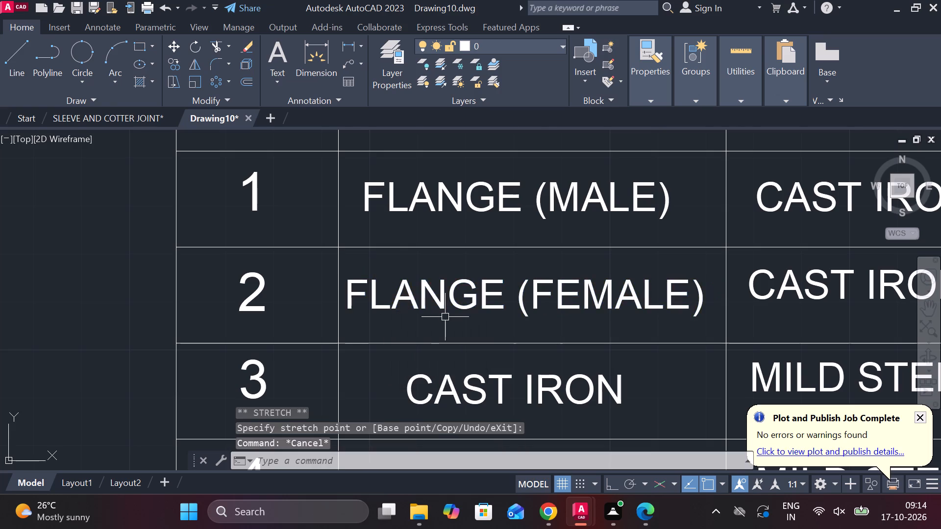
Replace the row 3 PART NAME text with NUT.
scroll(445, 317, "down", 2)
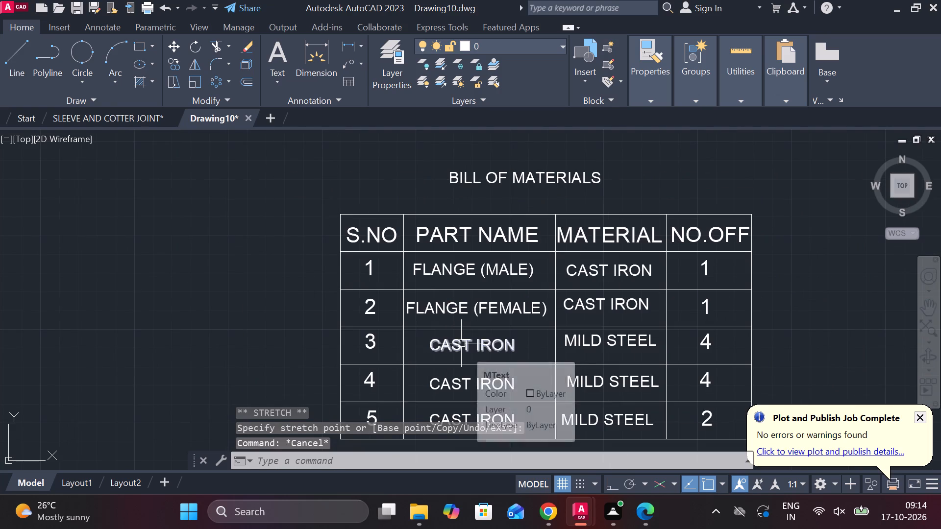
double_click(480, 344)
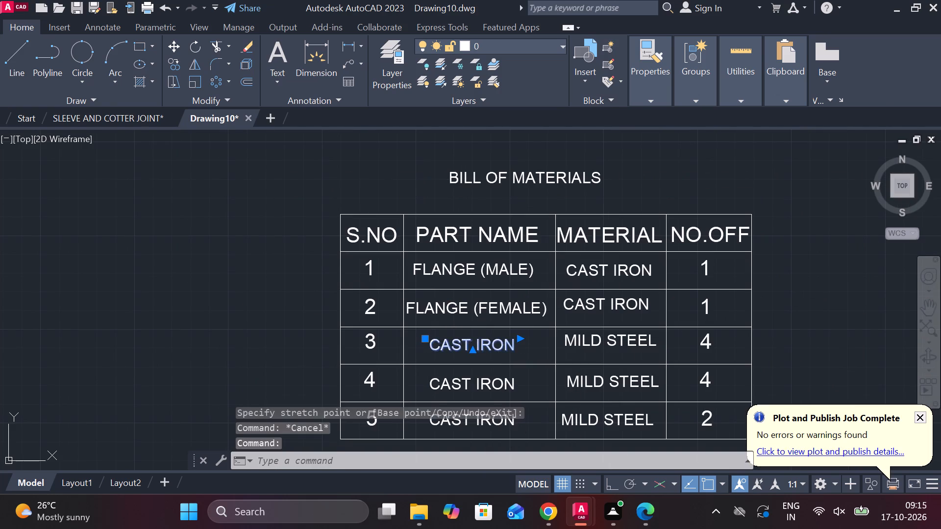
left_click(517, 346)
key("BackSpace")
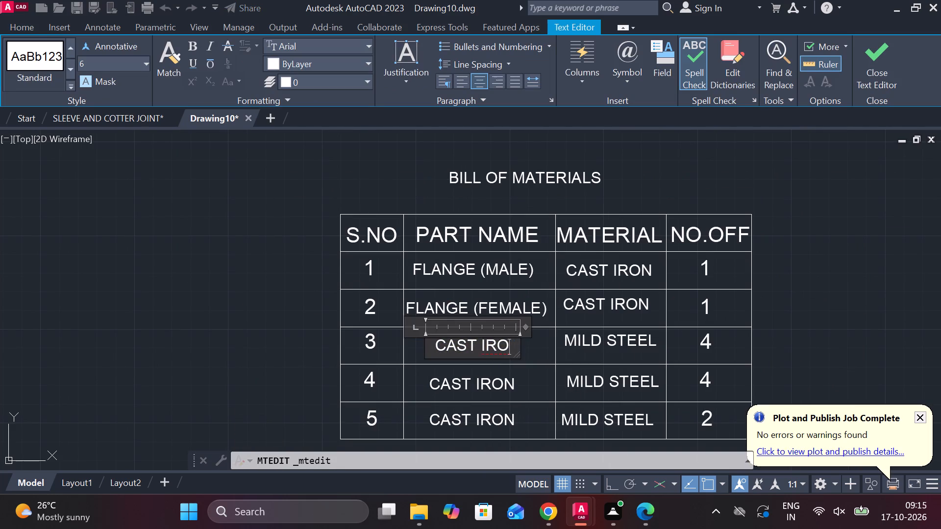
key("BackSpace")
key("BackSpace")
key("BackSpace")
key("BackSpace")
key("BackSpace")
key("BackSpace")
key("BackSpace")
key("BackSpace")
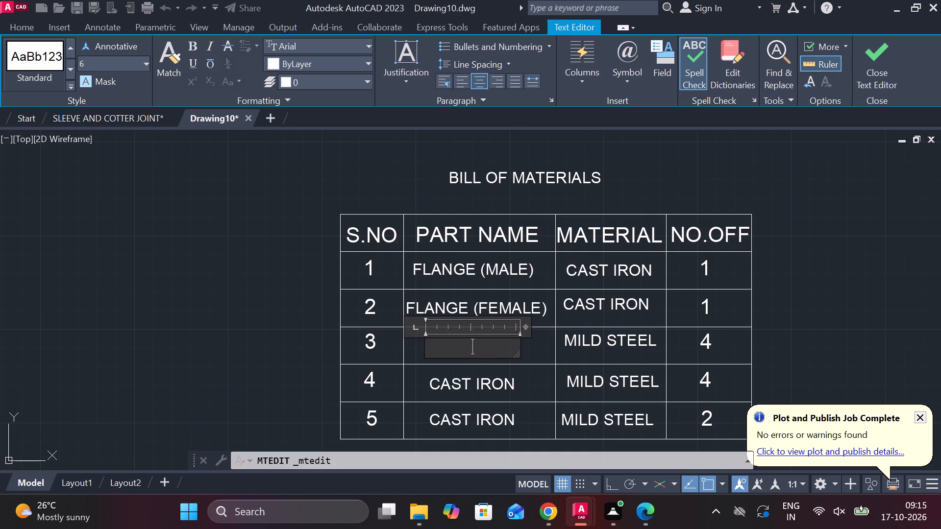
type("NU")
key("t")
Replace the row 4 PART NAME text with BLOT.
double_click(486, 387)
double_click(488, 385)
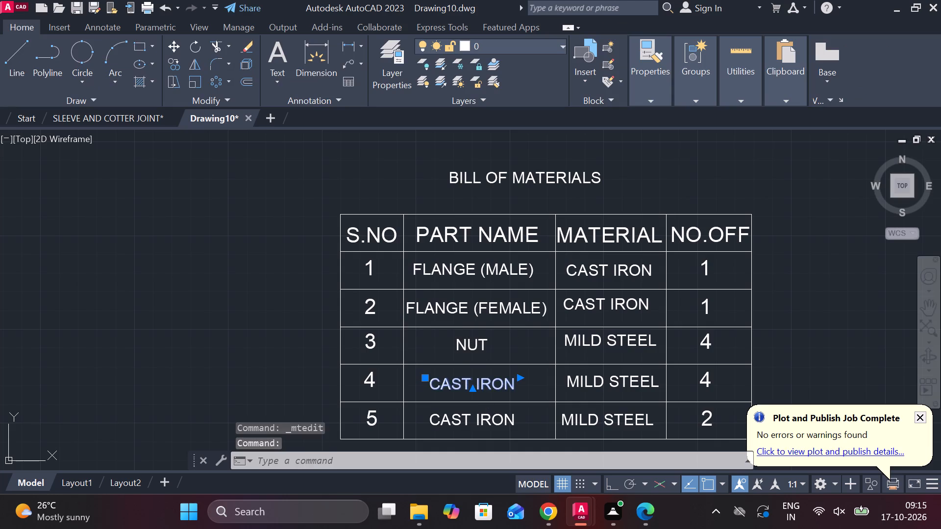
key("Right")
key("Right")
key("Right")
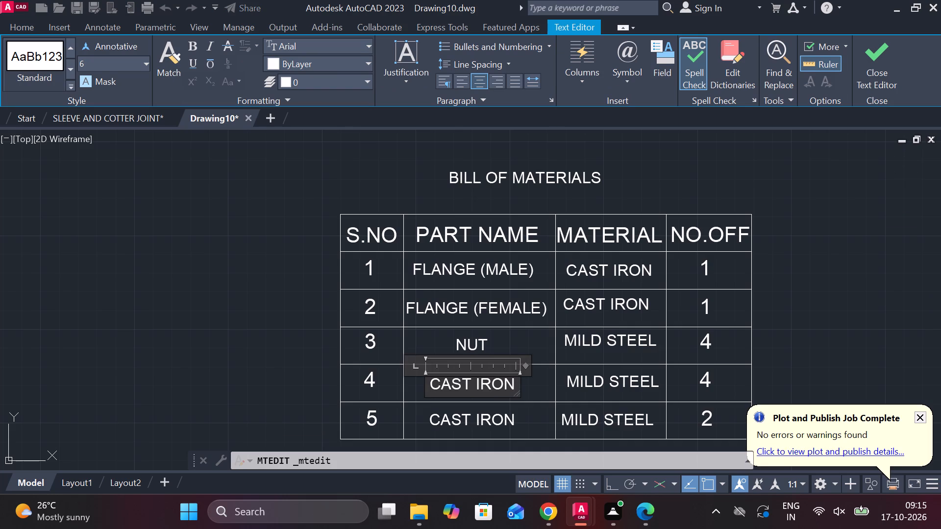
key("BackSpace")
key("BackSpace")
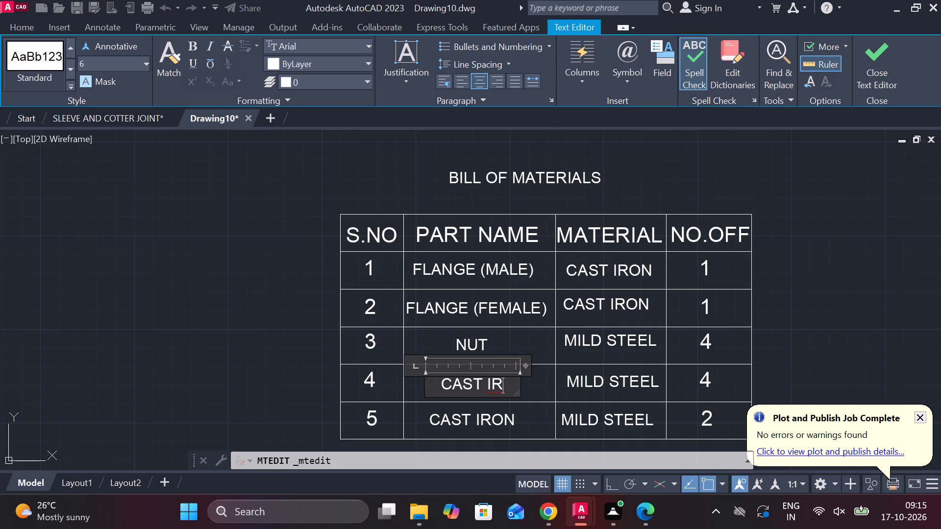
key("BackSpace")
key("BackSpace")
key("BackSpace")
key("BackSpace")
key("BackSpace")
key("BackSpace")
key("BackSpace")
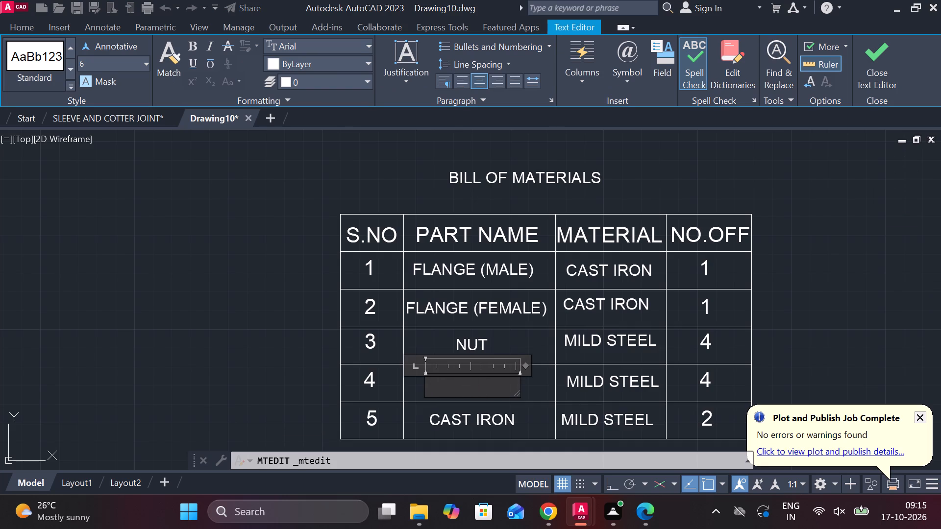
type("BLOT")
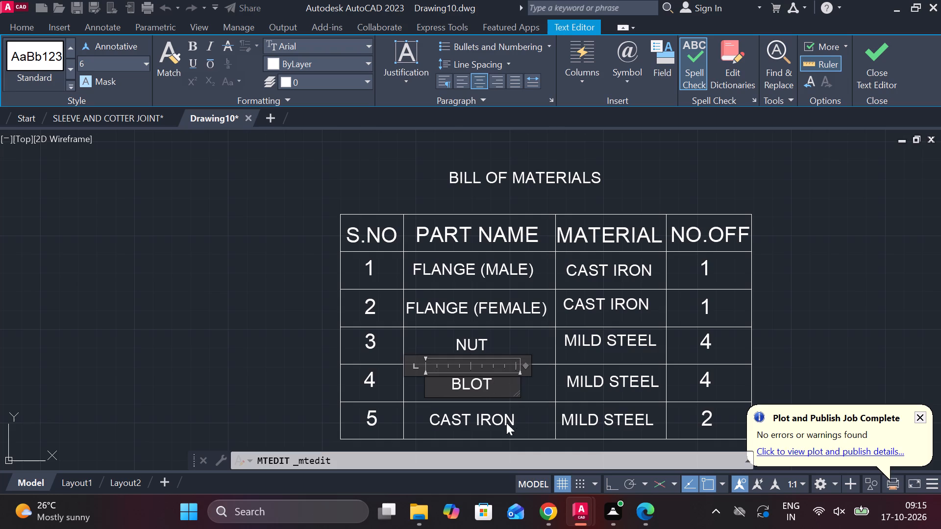
Replace the row 5 PART NAME text with KEYS and finish the text editing.
double_click(506, 423)
double_click(505, 423)
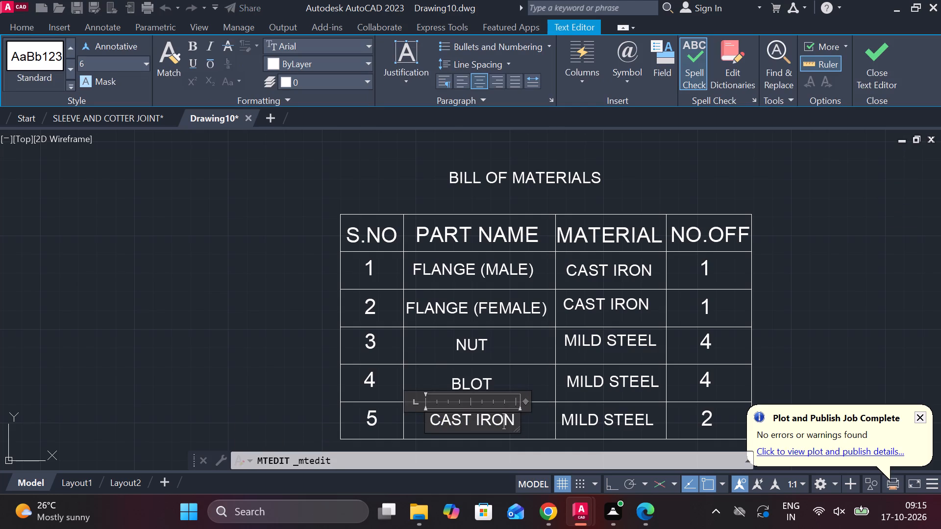
left_click(515, 417)
key("BackSpace")
key("BackSpace")
key("BackSpace")
key("BackSpace")
key("BackSpace")
key("BackSpace")
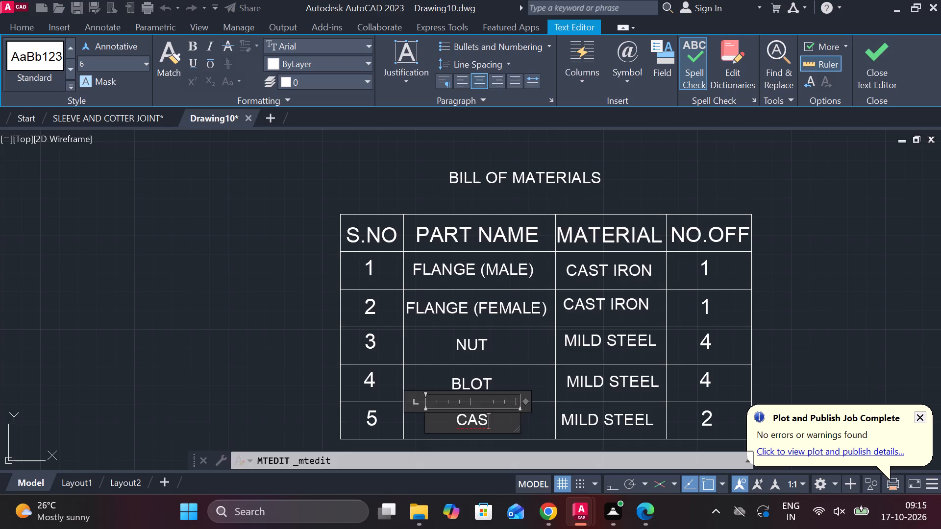
key("BackSpace")
key("BackSpace")
key("BackSpace")
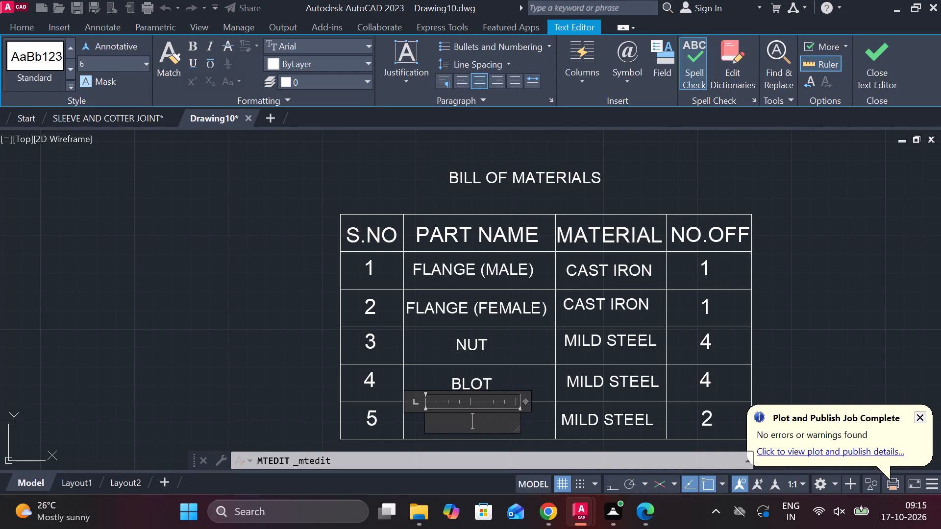
type("KEYS")
left_click(870, 90)
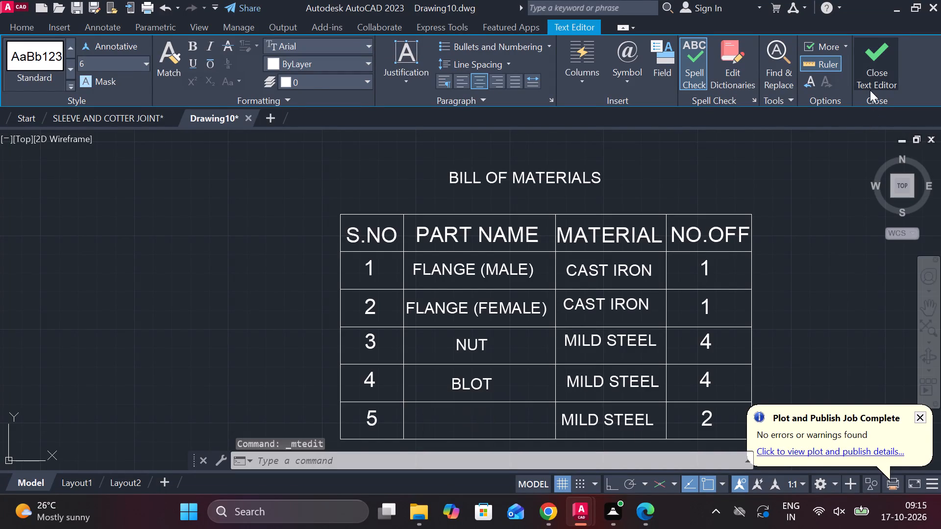
Move the whole bill of materials with its title right, so it sits below the SIDE VIEW label beside the top view.
scroll(798, 189, "down", 3)
middle_click_drag(747, 266, 555, 322)
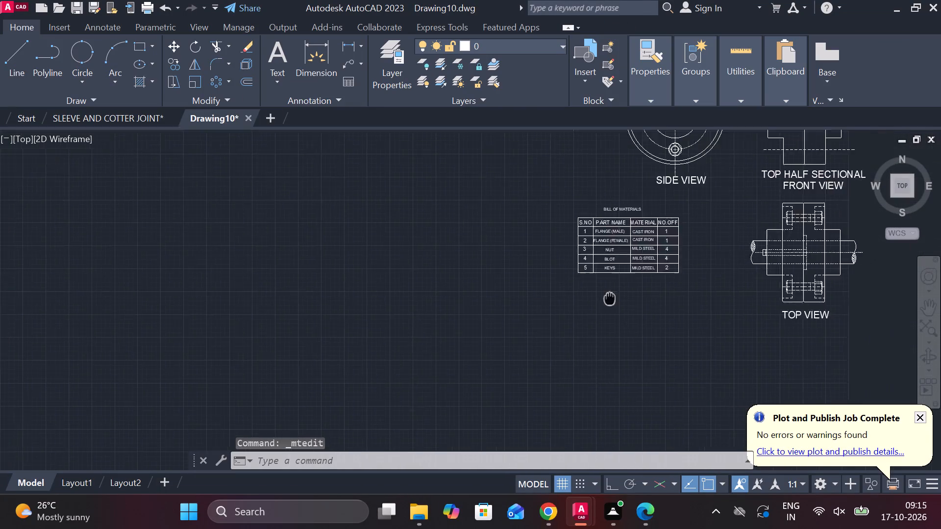
middle_click_drag(555, 322, 530, 326)
left_click(424, 214)
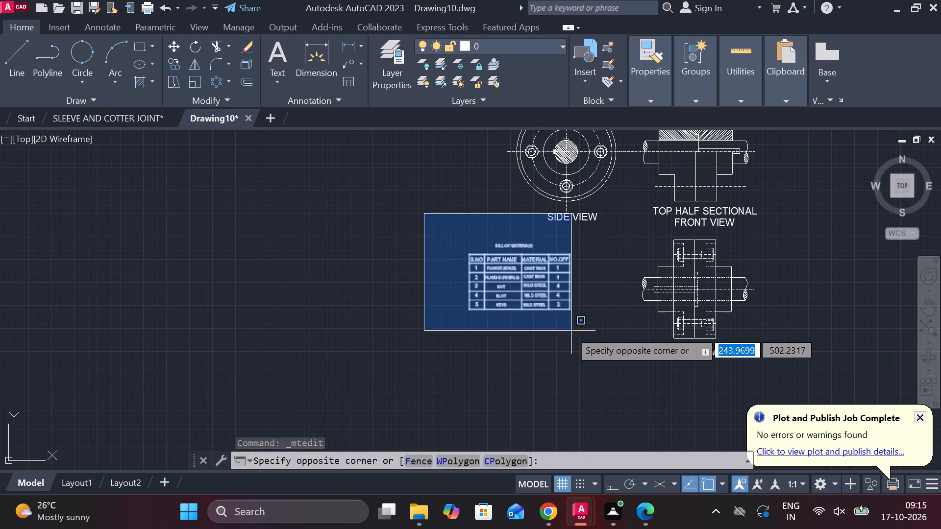
left_click(594, 365)
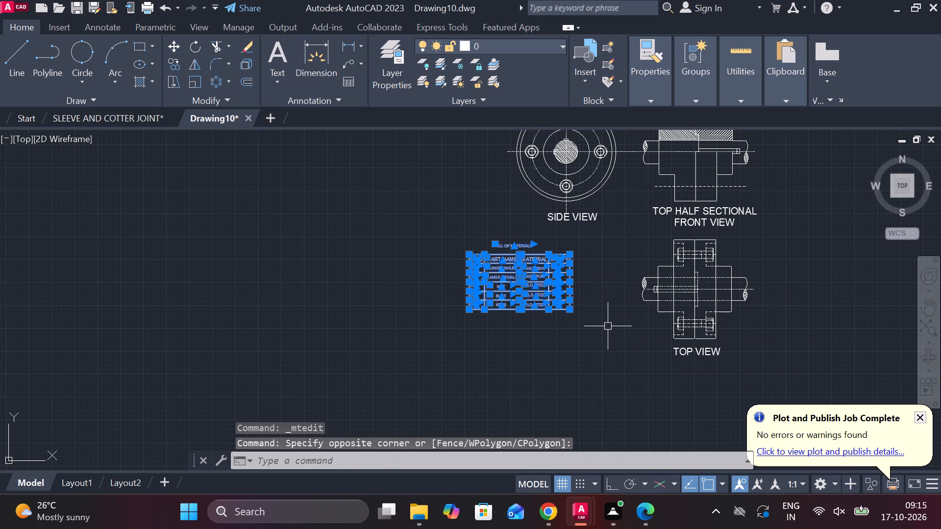
key("m")
key("Return")
left_click(608, 326)
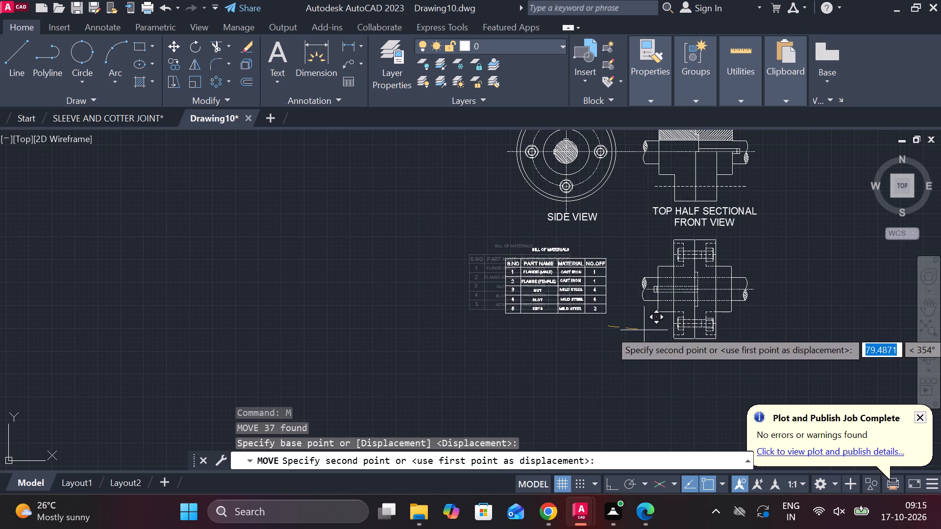
left_click(651, 331)
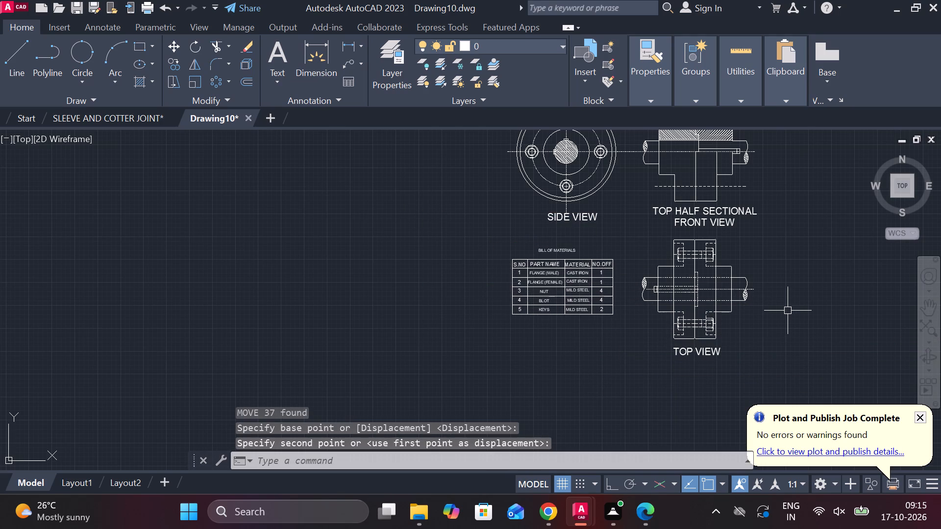
key("Escape")
Move the bill of materials with its title beside the top half sectional front view, below the BOLT & NUT label.
scroll(778, 309, "down", 1)
middle_click_drag(774, 300, 499, 395)
middle_click_drag(498, 372, 489, 306)
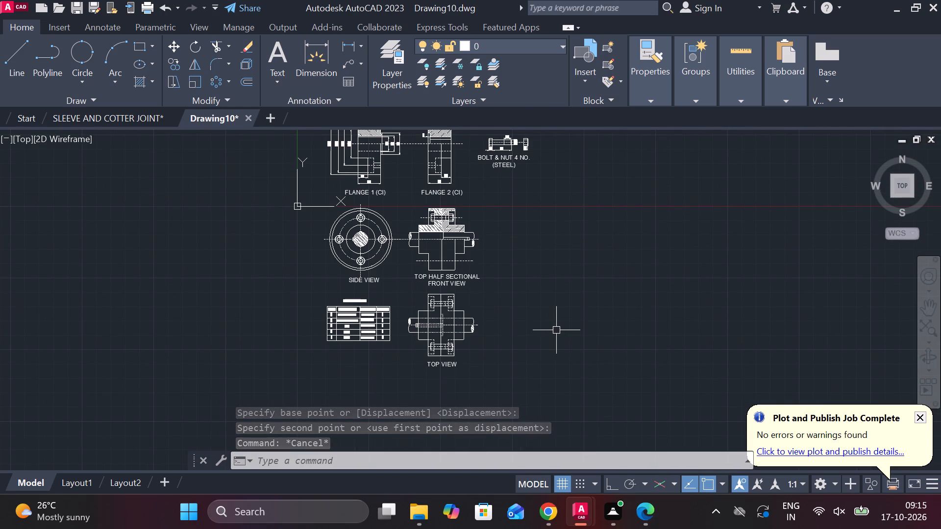
left_click(274, 283)
left_click(396, 366)
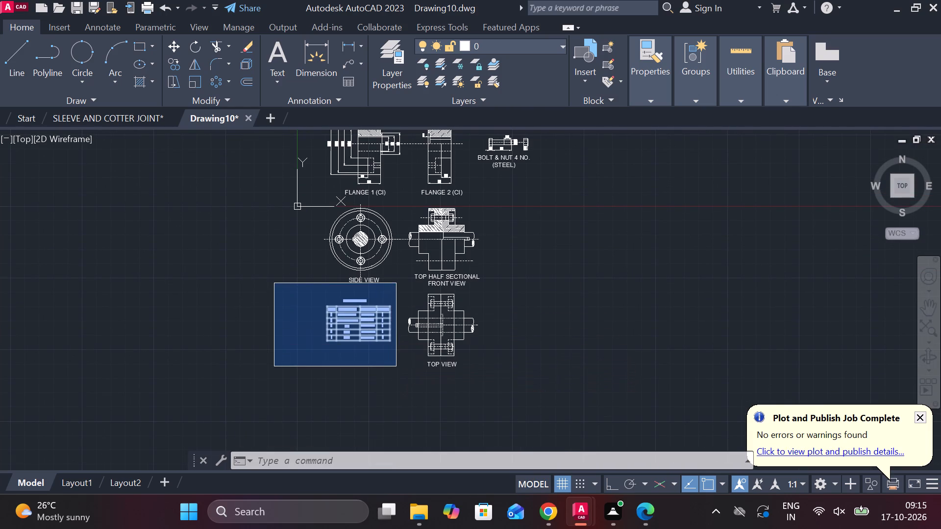
key("m")
key("Return")
left_click(399, 361)
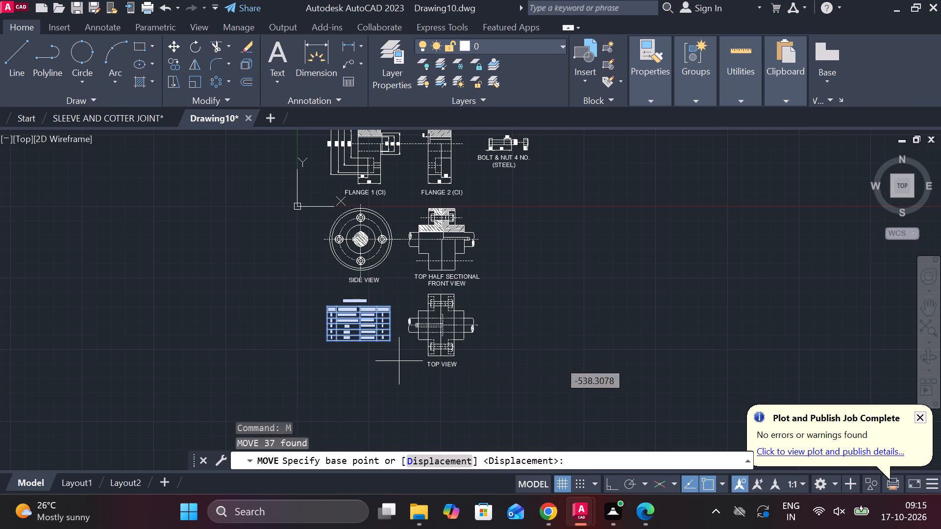
left_click(566, 256)
key("Escape")
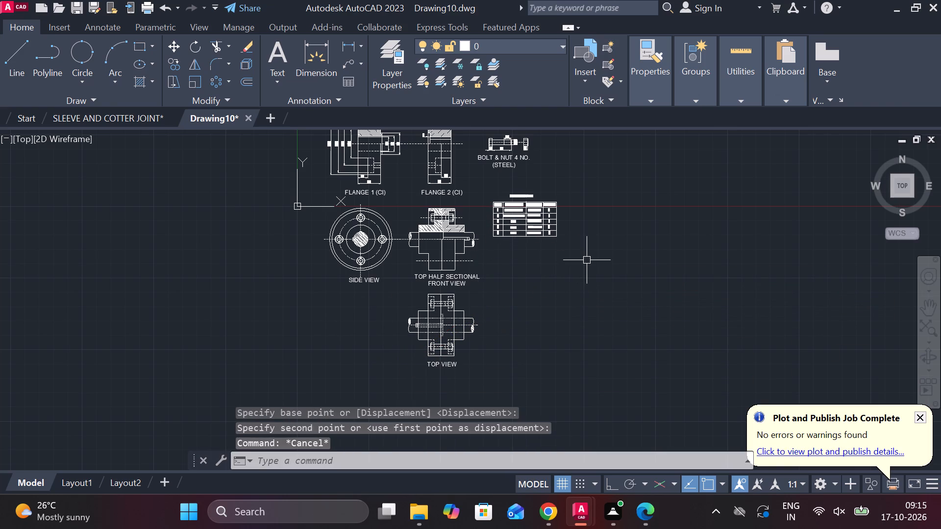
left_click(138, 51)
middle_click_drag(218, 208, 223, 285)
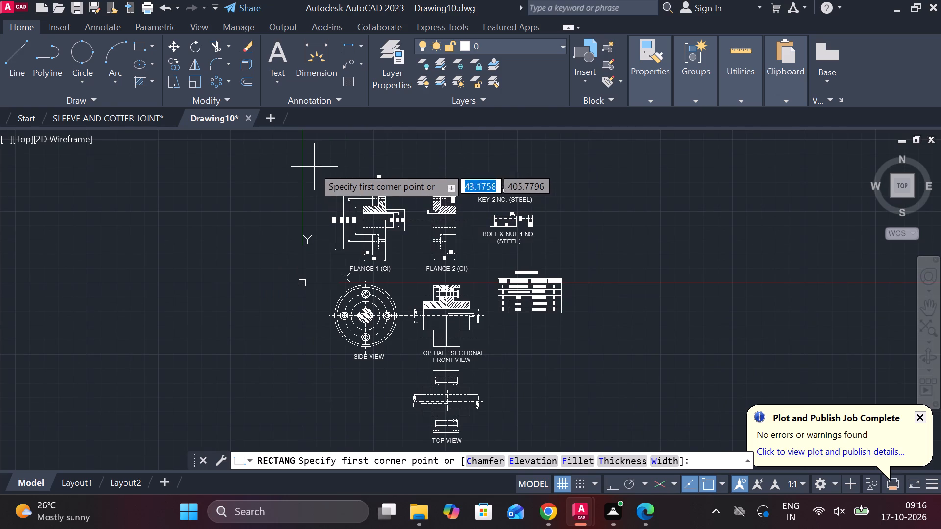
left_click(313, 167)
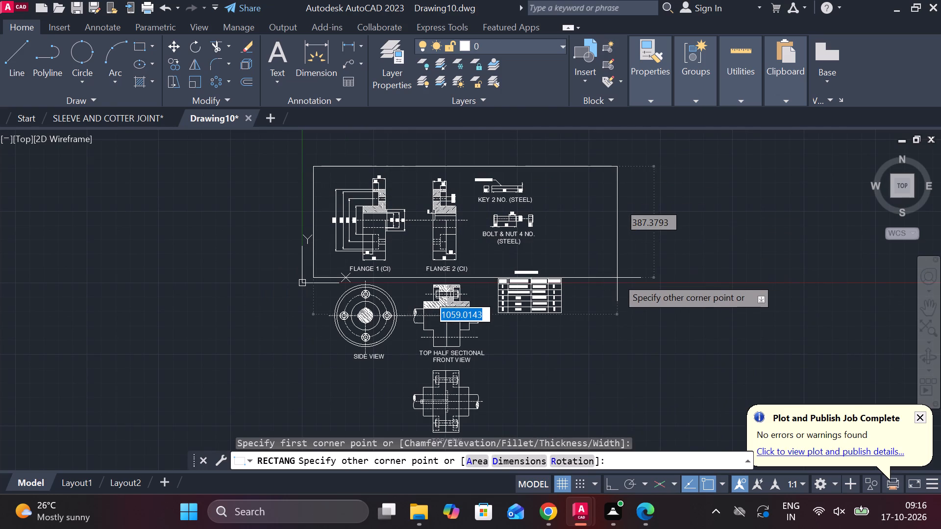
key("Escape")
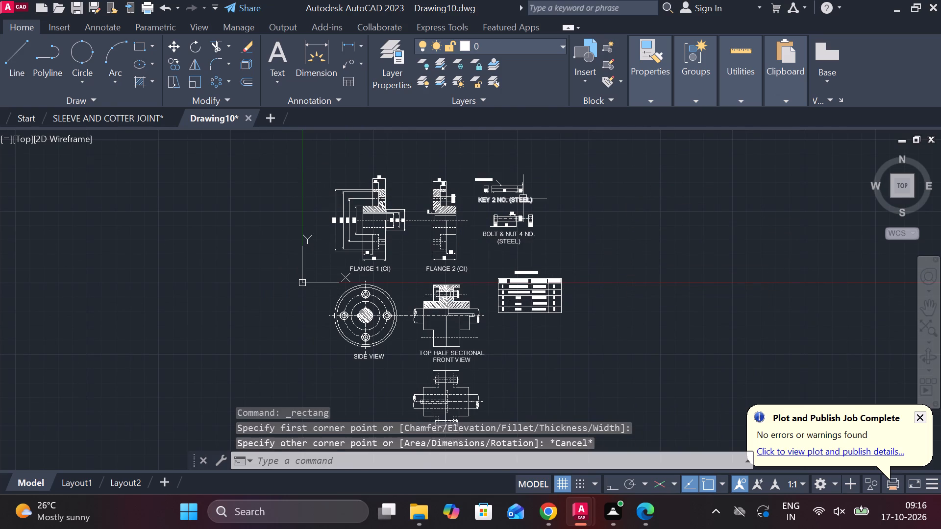
Copy the FLANGE 2 (CI) label and paste the copy above the two flange views.
scroll(450, 134, "up", 1)
middle_click_drag(438, 186, 461, 244)
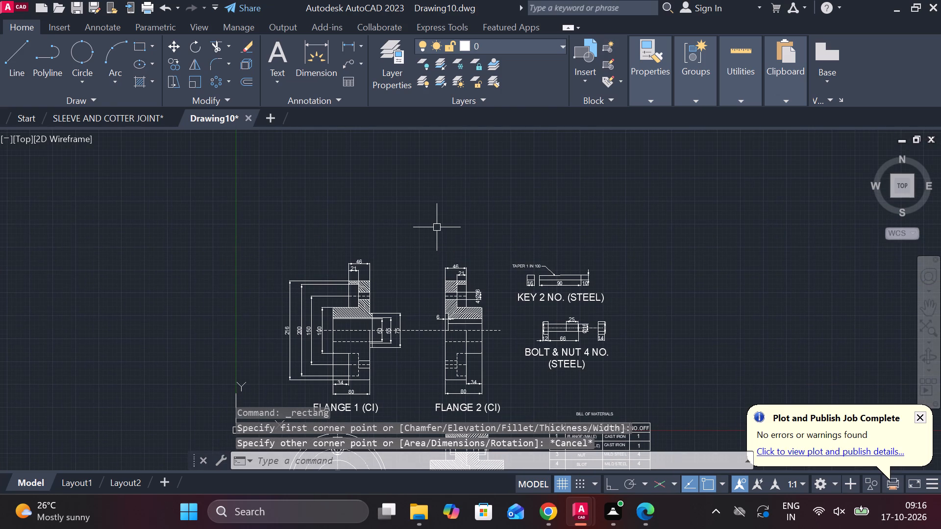
left_click(457, 411)
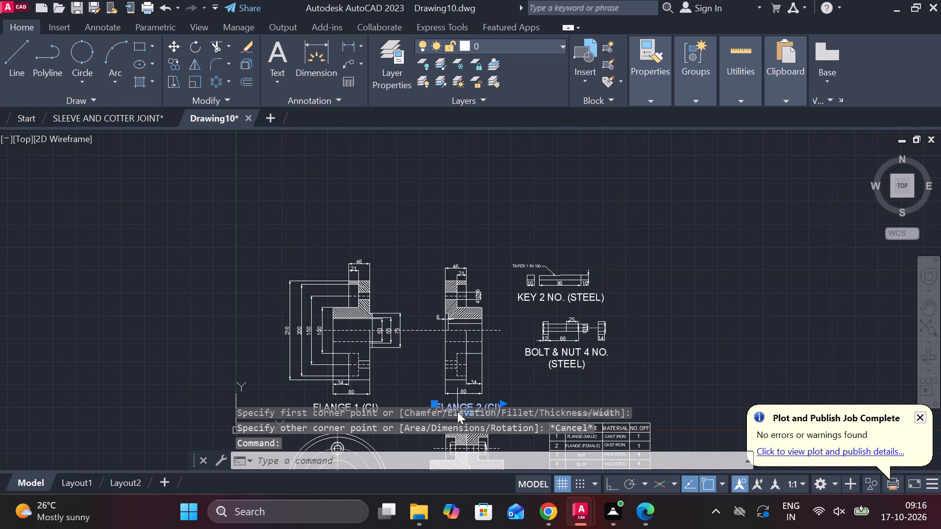
key("ctrl+c")
key("ctrl+v")
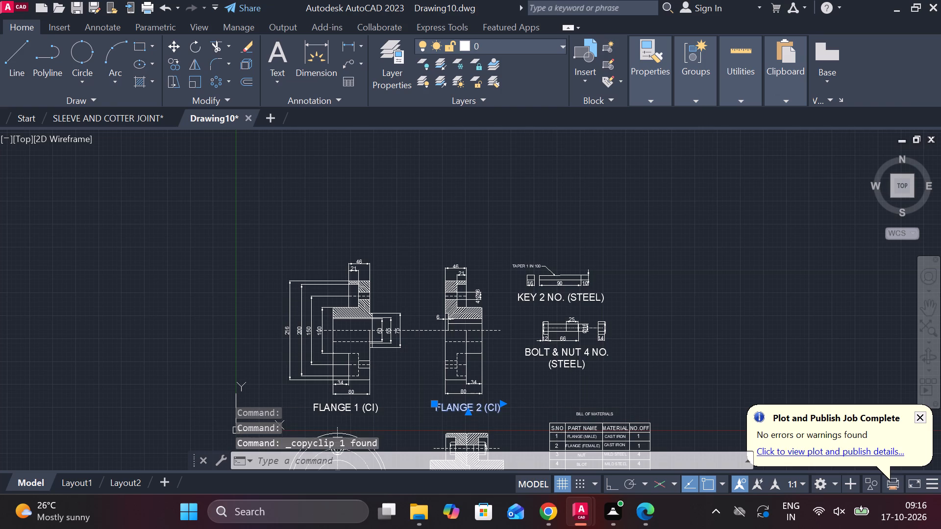
left_click(392, 224)
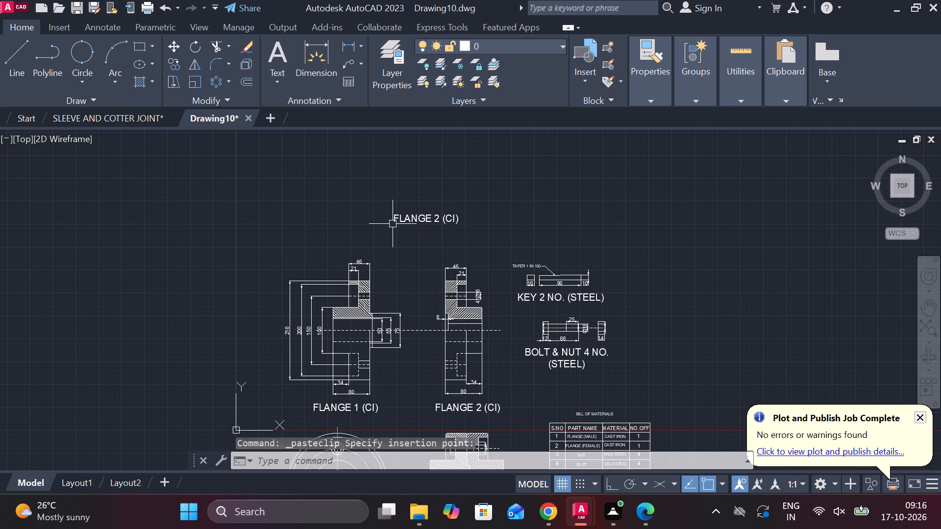
Widen the pasted label's text box and replace its text with PROJECTED FLANGE COUPLING.
double_click(411, 219)
scroll(411, 219, "up", 2)
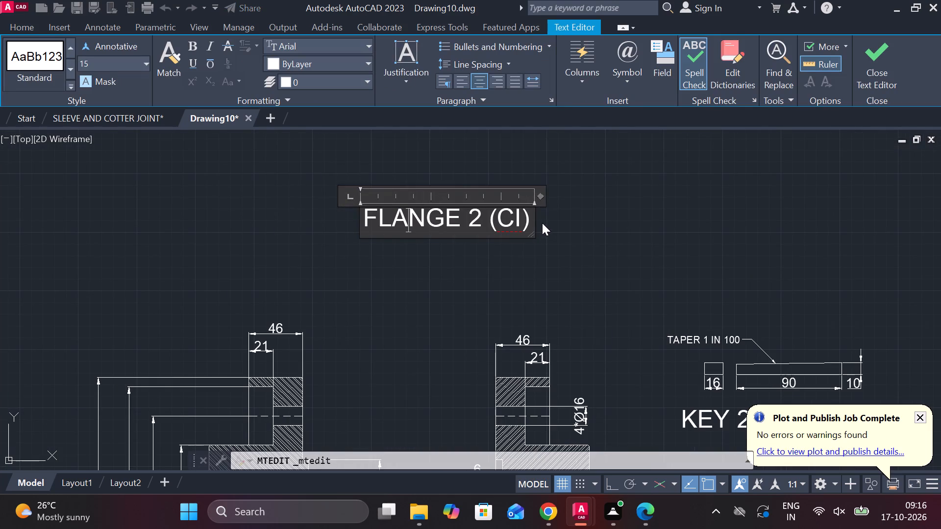
left_click_drag(533, 220, 895, 227)
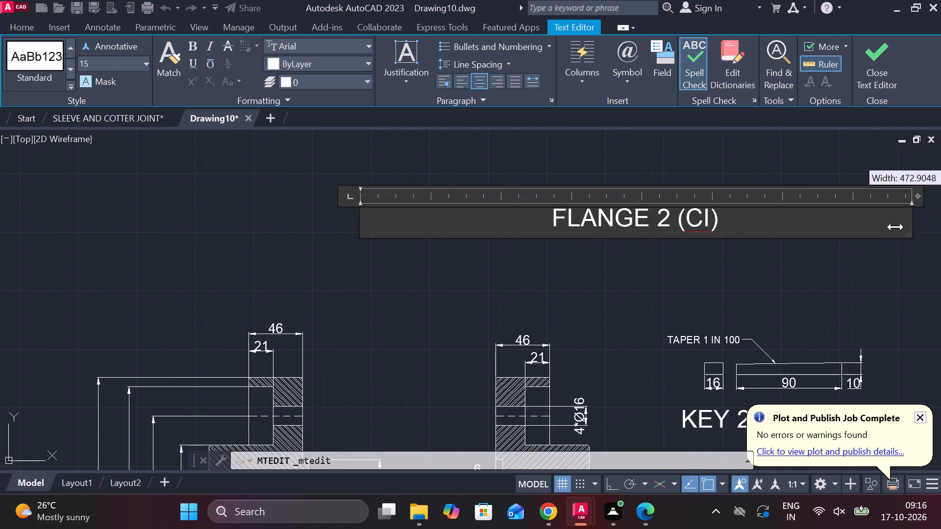
left_click_drag(895, 227, 754, 243)
left_click(662, 225)
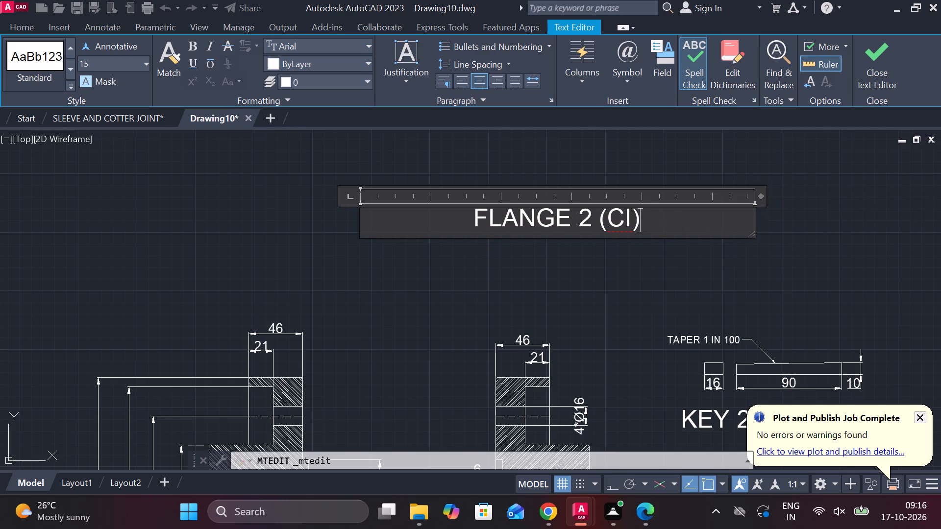
key("BackSpace")
key("BackSpace")
key("BackSpace")
key("BackSpace")
key("BackSpace")
key("BackSpace")
key("BackSpace")
key("BackSpace")
key("BackSpace")
key("BackSpace")
key("BackSpace")
key("BackSpace")
key("BackSpace")
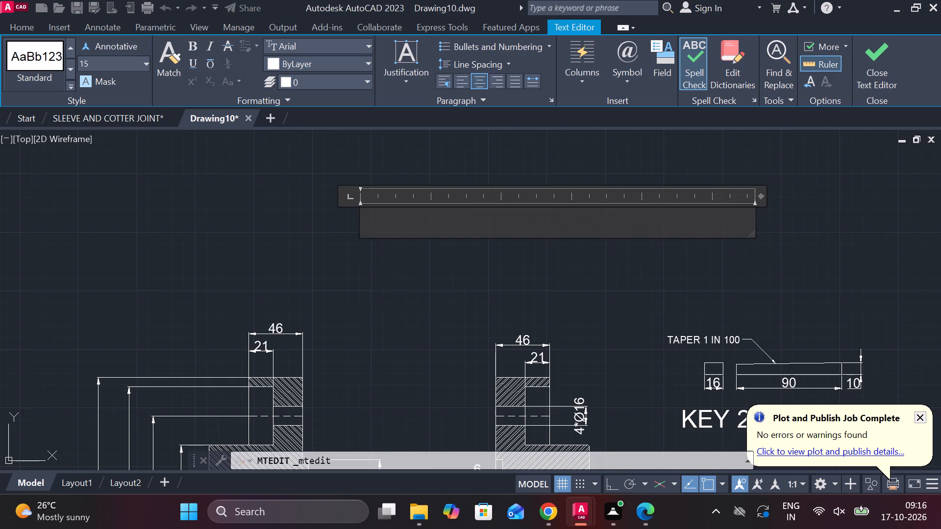
type("PROJECTED")
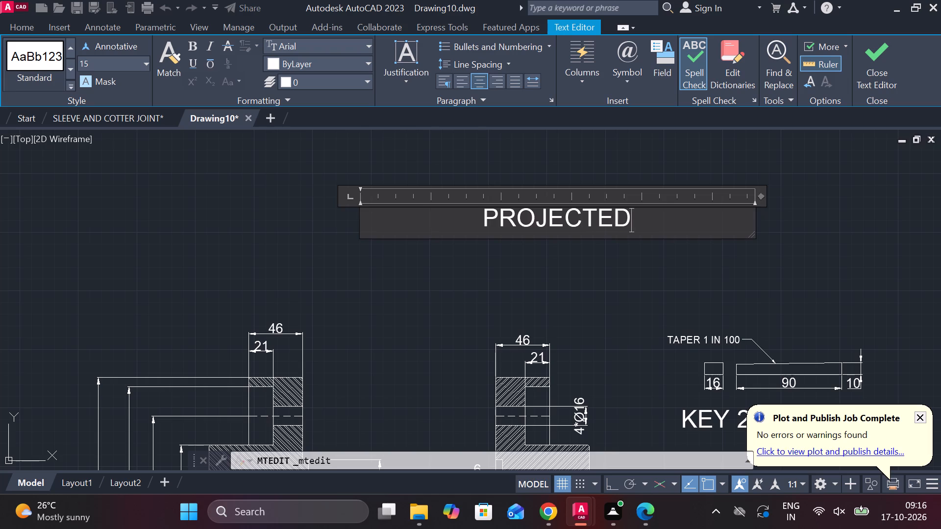
key("space")
type("FLANGE")
key("space")
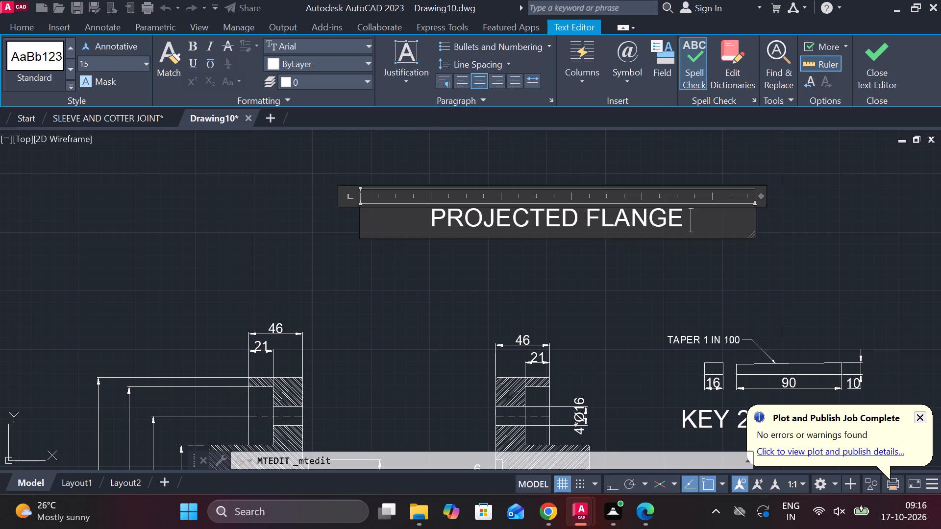
type("CO")
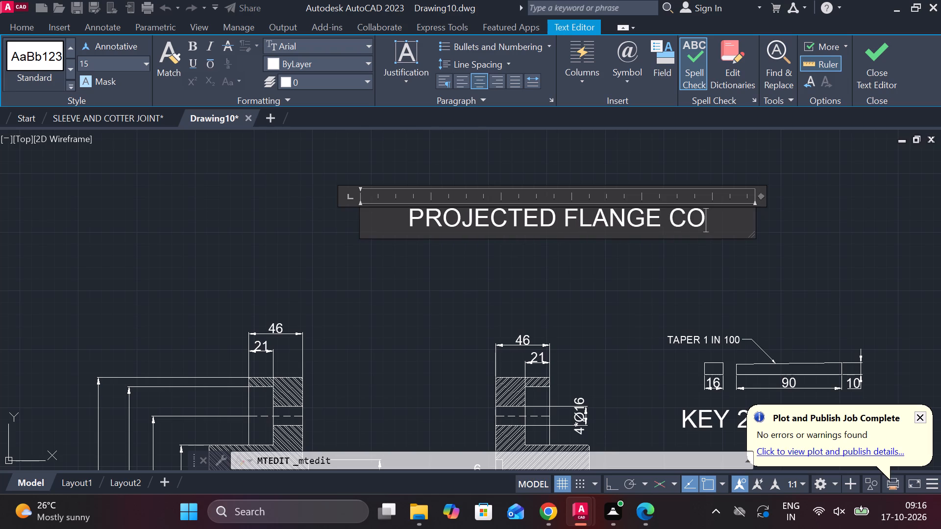
type("UPLIN")
key("g")
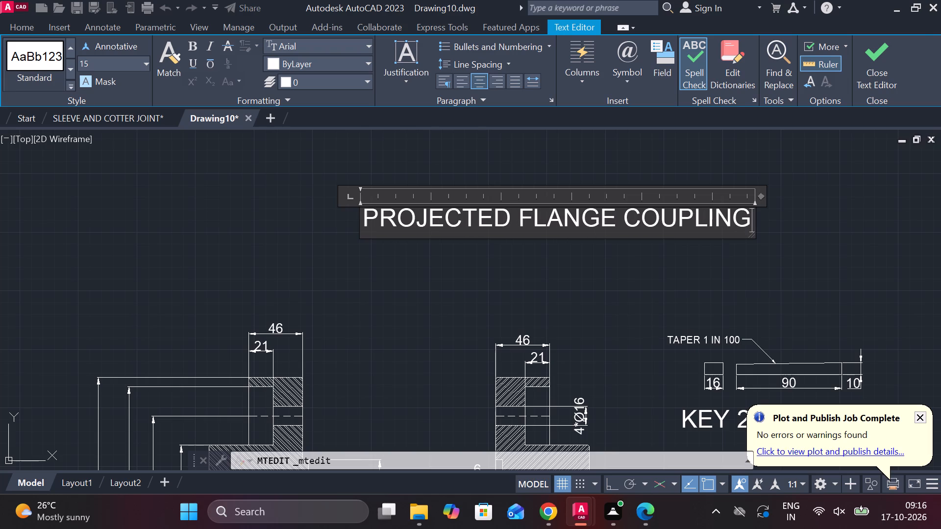
left_click(868, 65)
Move the PROJECTED FLANGE COUPLING title down and left, closer above the flange views.
left_click(666, 221)
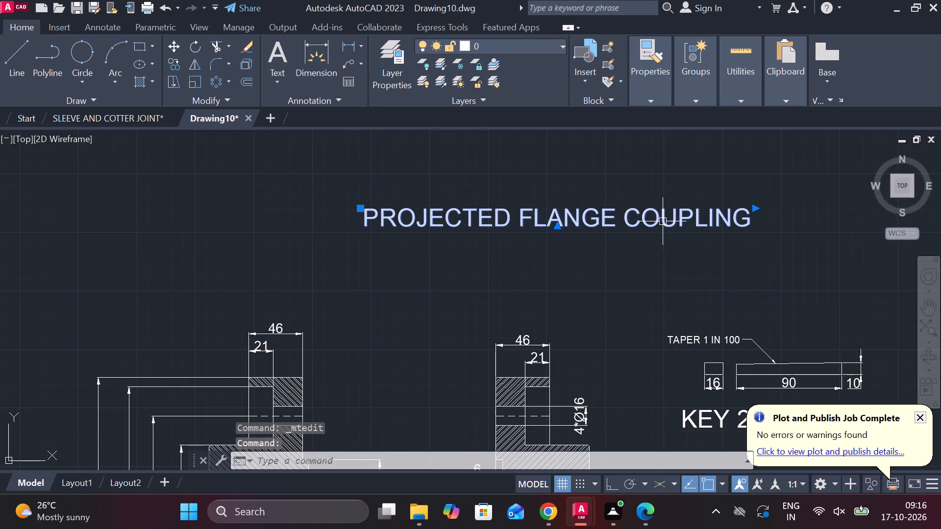
left_click(360, 207)
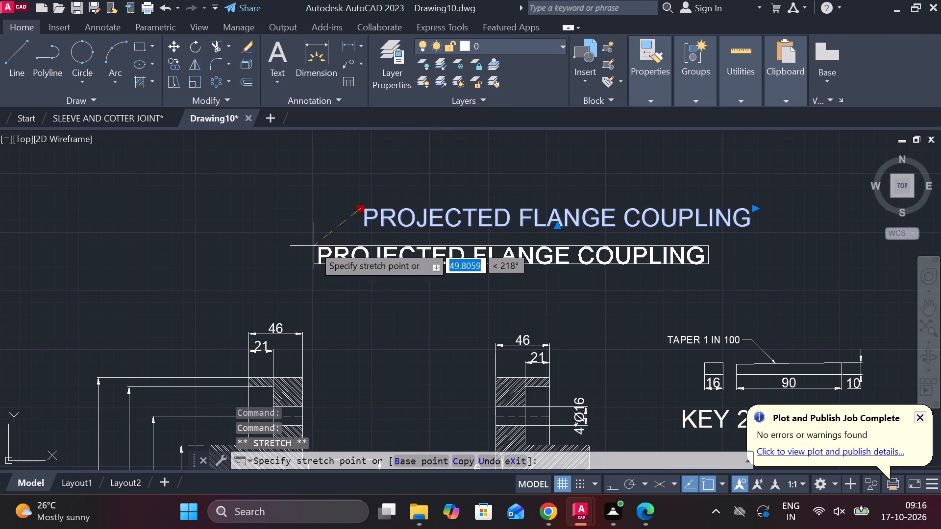
left_click(302, 274)
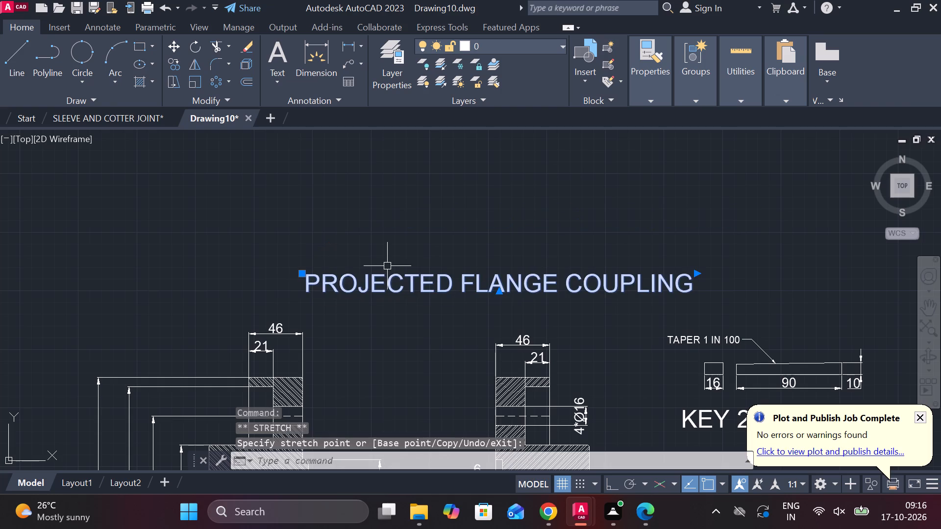
scroll(395, 266, "down", 2)
key("Escape")
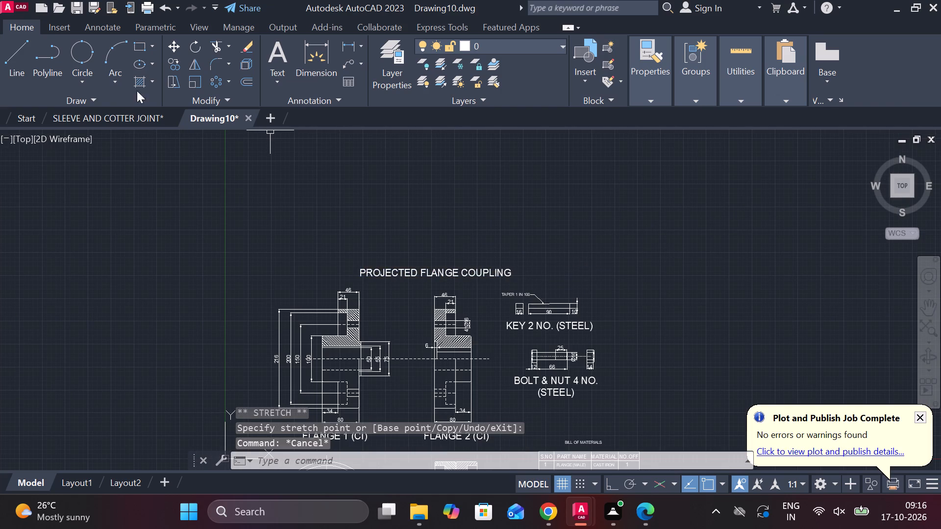
Draw a rectangular border of about 913 by 1038 units around the title, all views and the bill of materials.
left_click(139, 46)
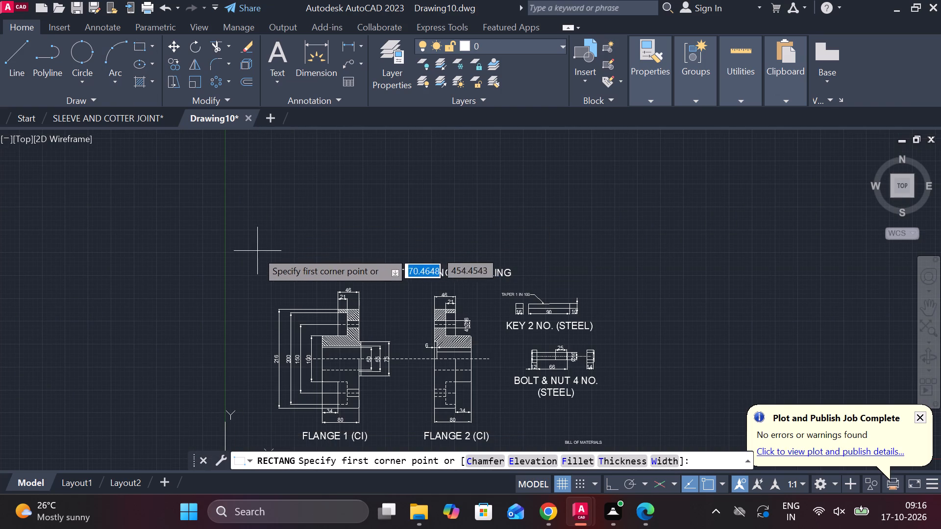
left_click(243, 254)
middle_click_drag(631, 325, 626, 233)
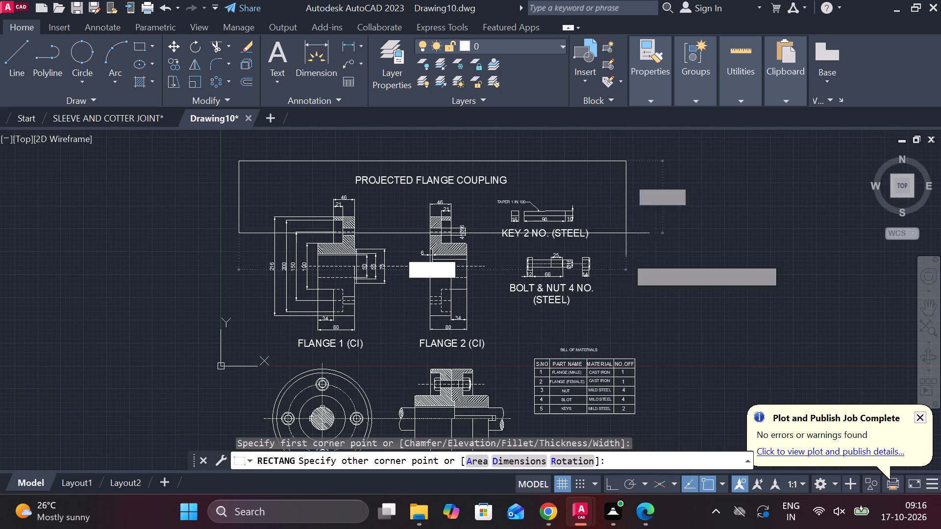
middle_click_drag(651, 375, 628, 255)
middle_click_drag(639, 401, 610, 264)
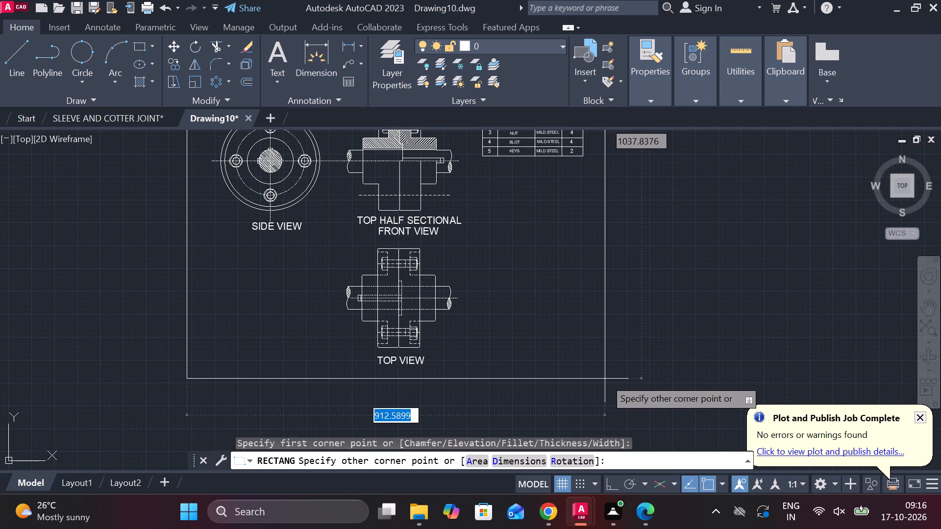
left_click(605, 379)
Save the drawing in Documents as PROJECTED FLANGE COUPLING.
key("ctrl+s")
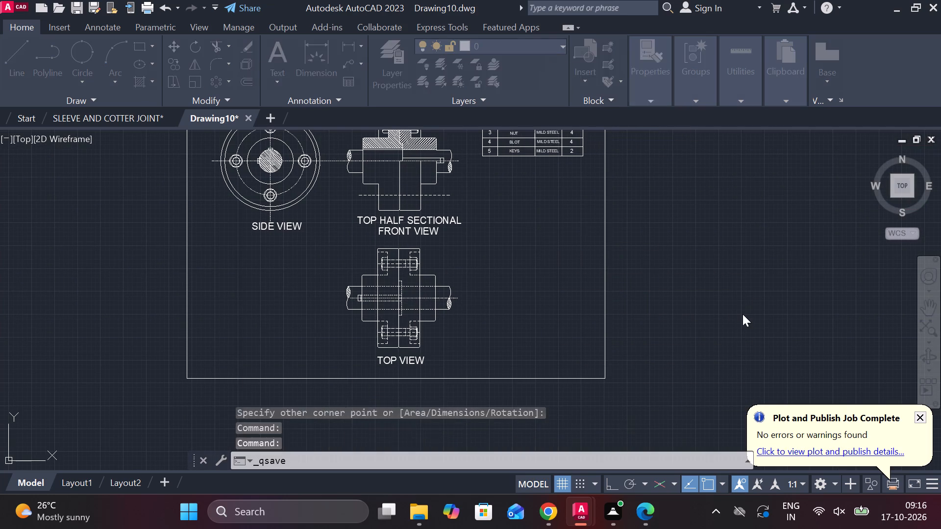
type("PROJECTED FLANGE COUPLING")
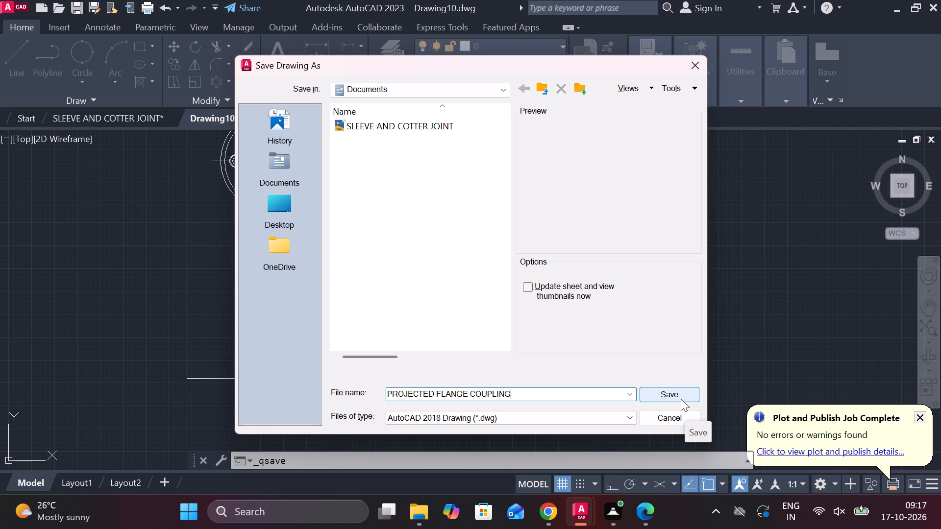
key("Return")
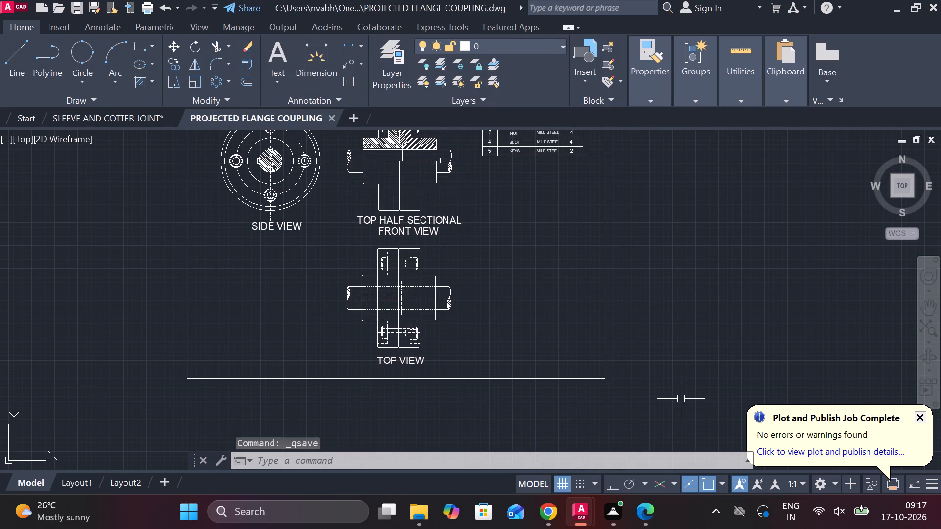
Turn off log file recording with LOGFILEOFF and save the drawing again.
type("LOG")
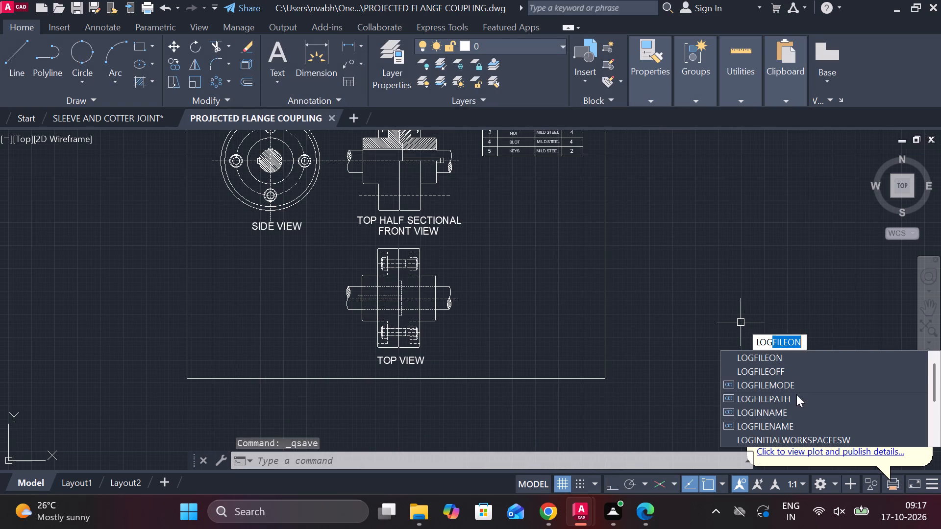
left_click(777, 372)
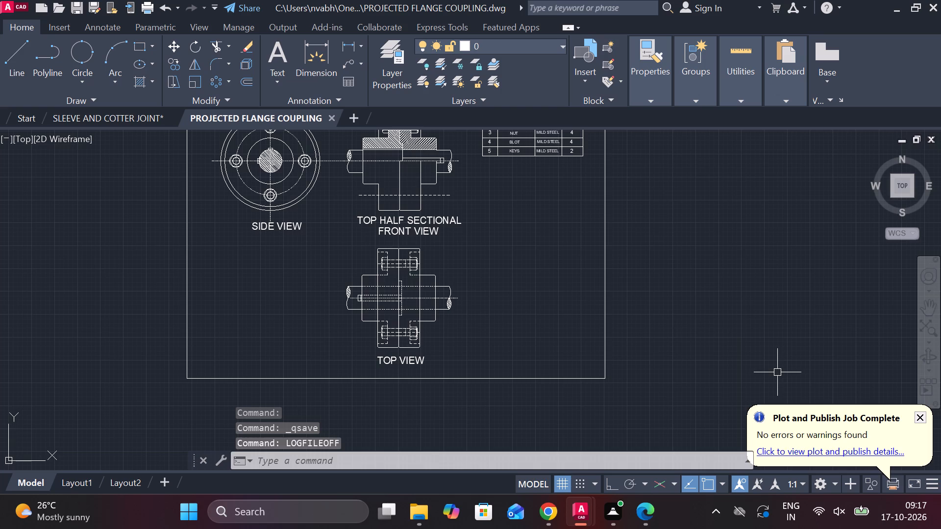
key("ctrl+s")
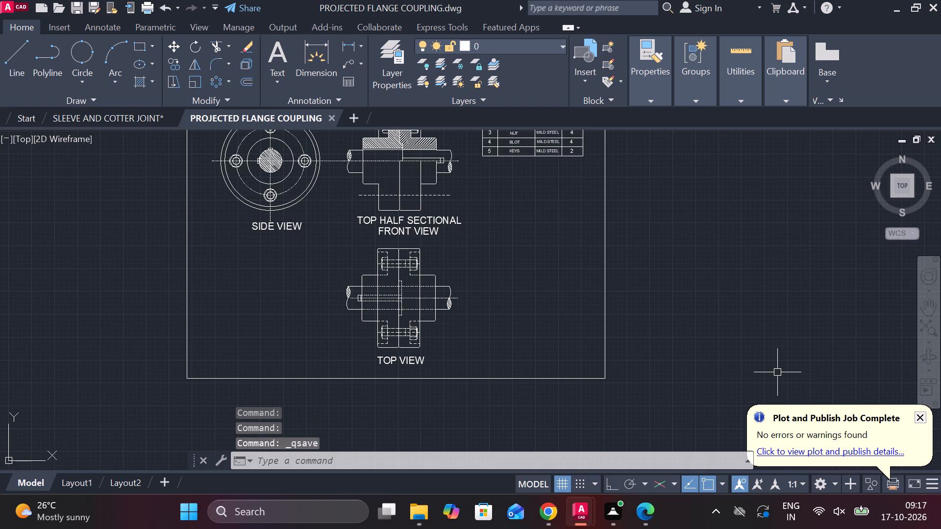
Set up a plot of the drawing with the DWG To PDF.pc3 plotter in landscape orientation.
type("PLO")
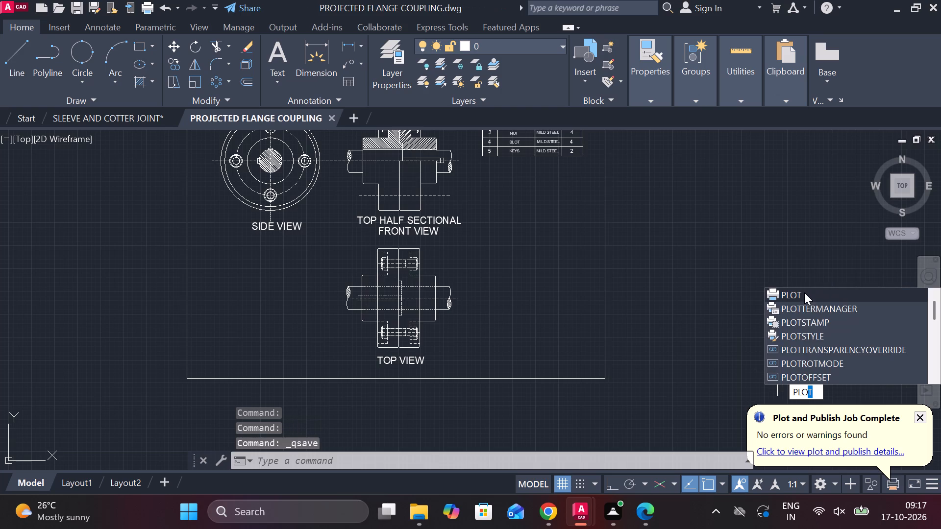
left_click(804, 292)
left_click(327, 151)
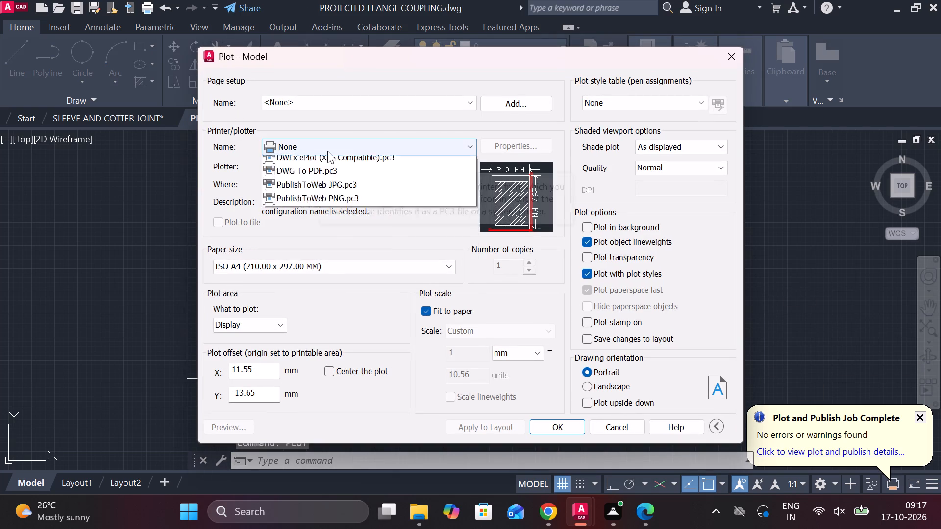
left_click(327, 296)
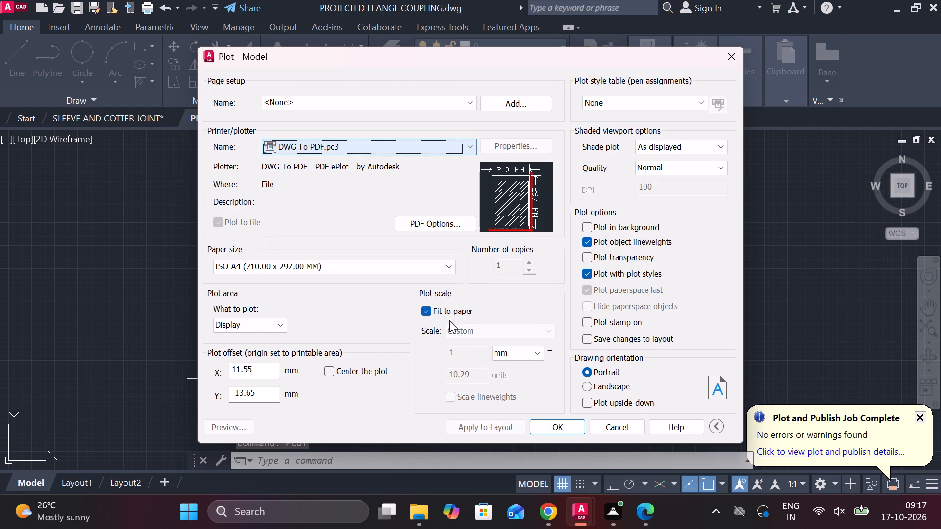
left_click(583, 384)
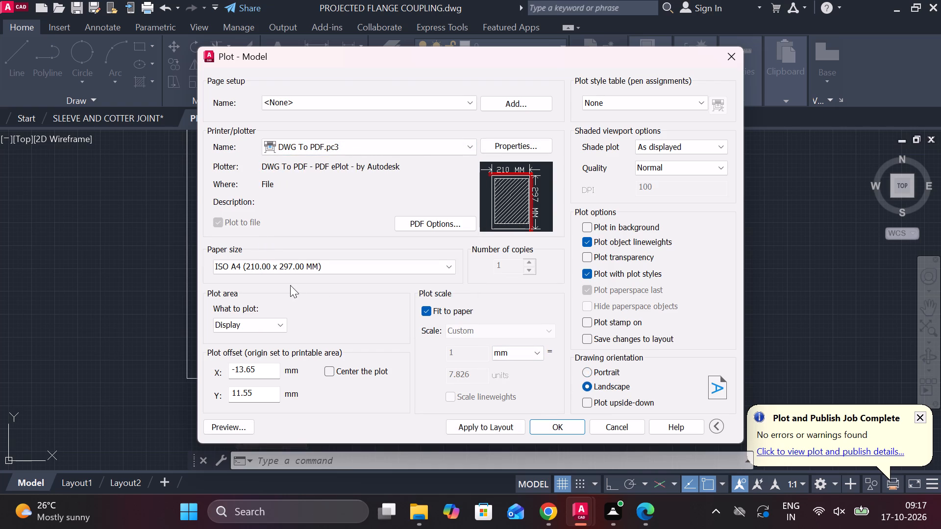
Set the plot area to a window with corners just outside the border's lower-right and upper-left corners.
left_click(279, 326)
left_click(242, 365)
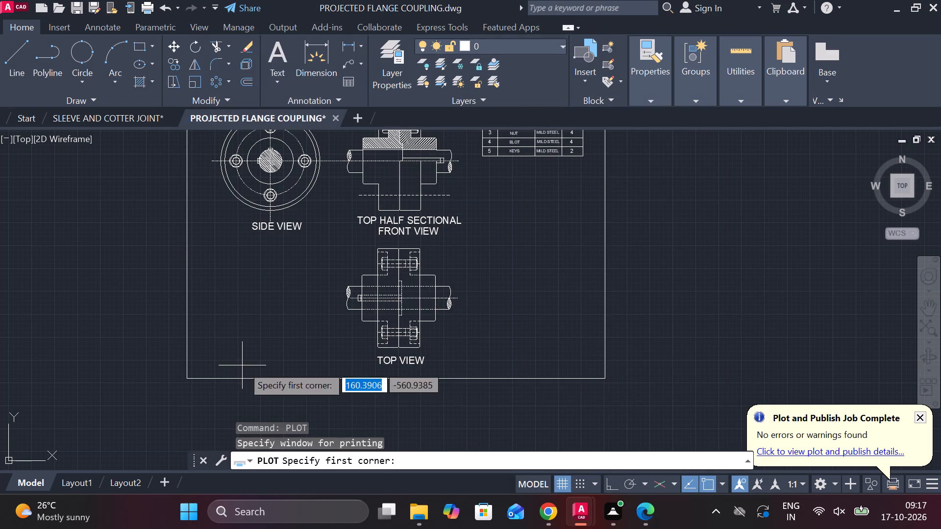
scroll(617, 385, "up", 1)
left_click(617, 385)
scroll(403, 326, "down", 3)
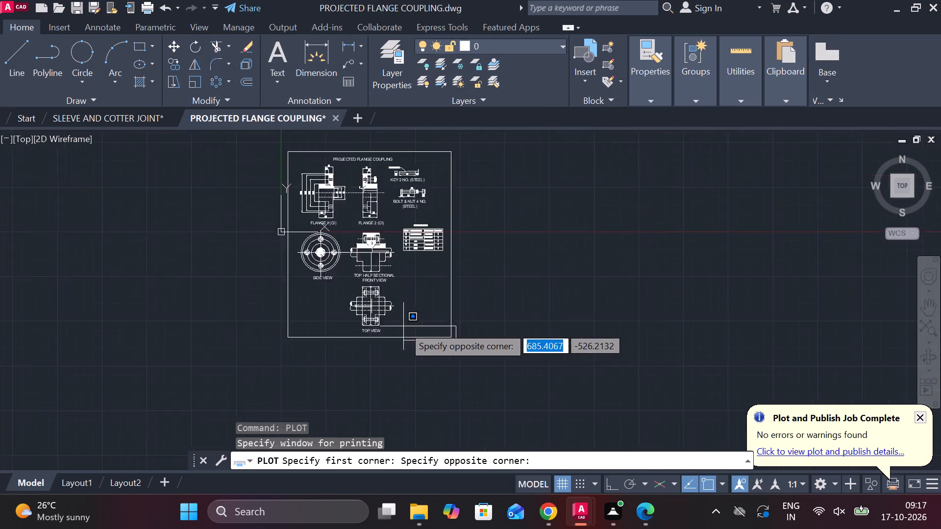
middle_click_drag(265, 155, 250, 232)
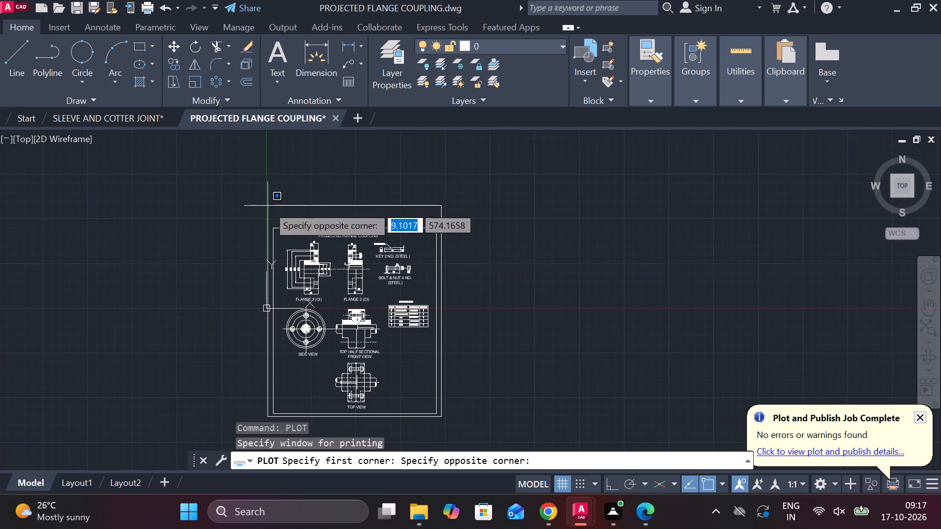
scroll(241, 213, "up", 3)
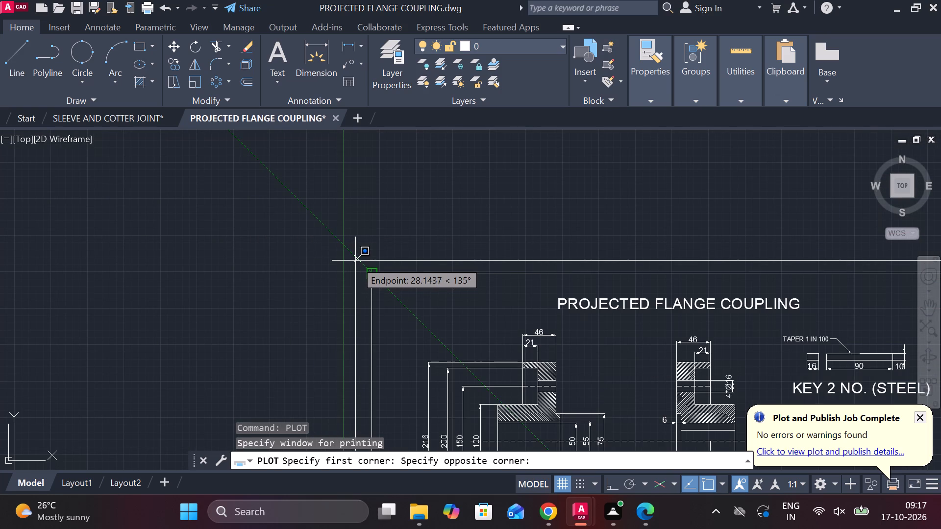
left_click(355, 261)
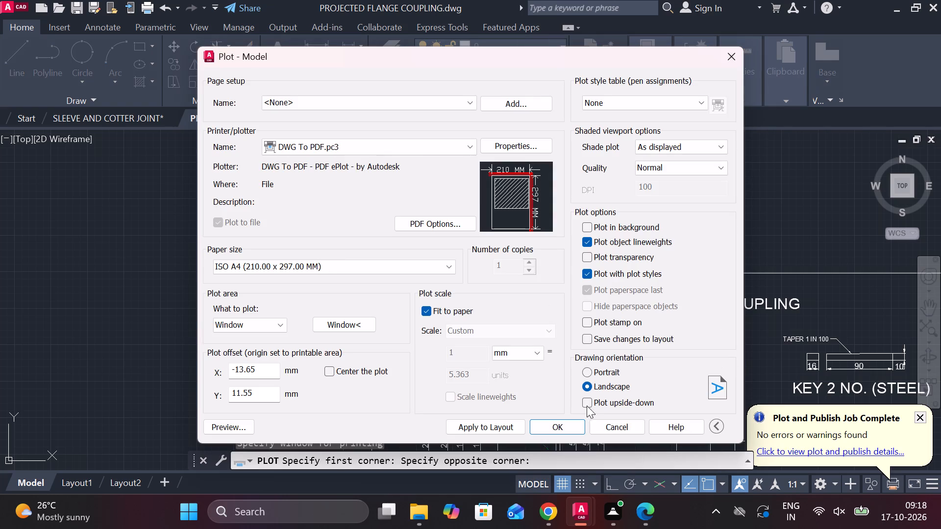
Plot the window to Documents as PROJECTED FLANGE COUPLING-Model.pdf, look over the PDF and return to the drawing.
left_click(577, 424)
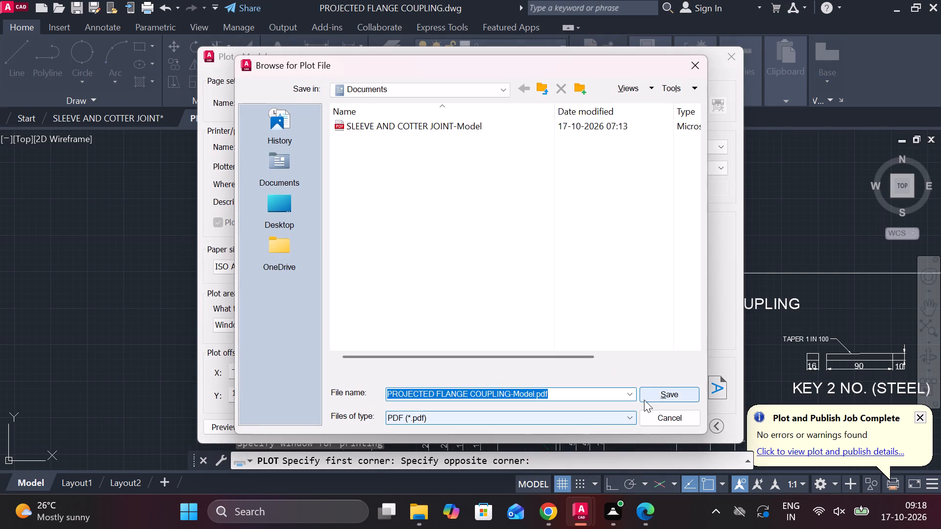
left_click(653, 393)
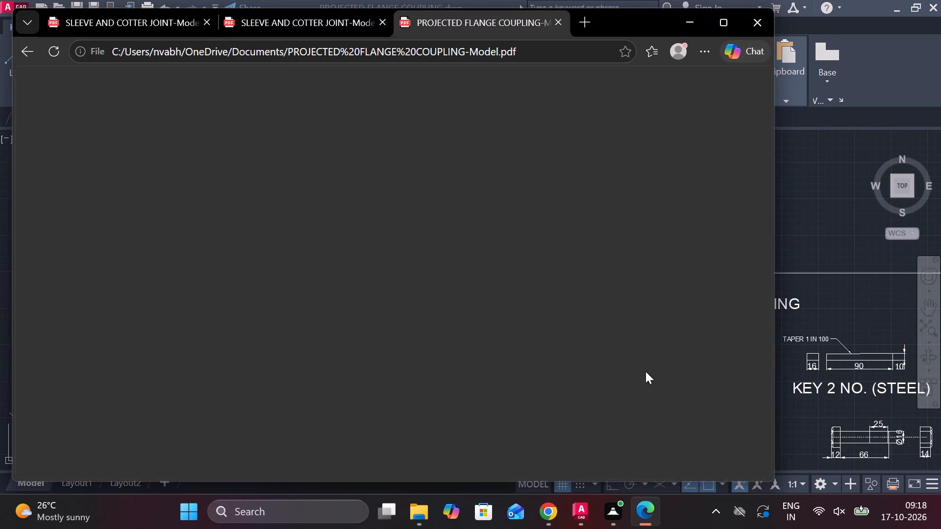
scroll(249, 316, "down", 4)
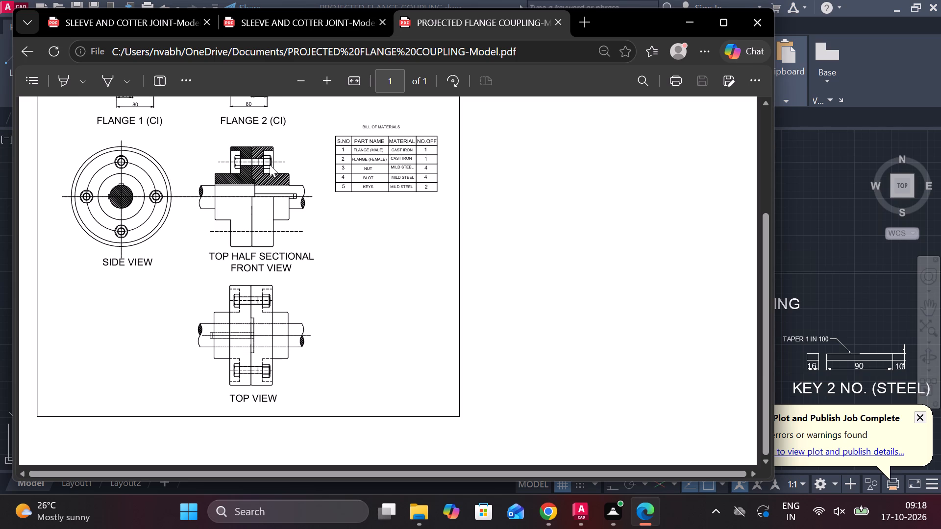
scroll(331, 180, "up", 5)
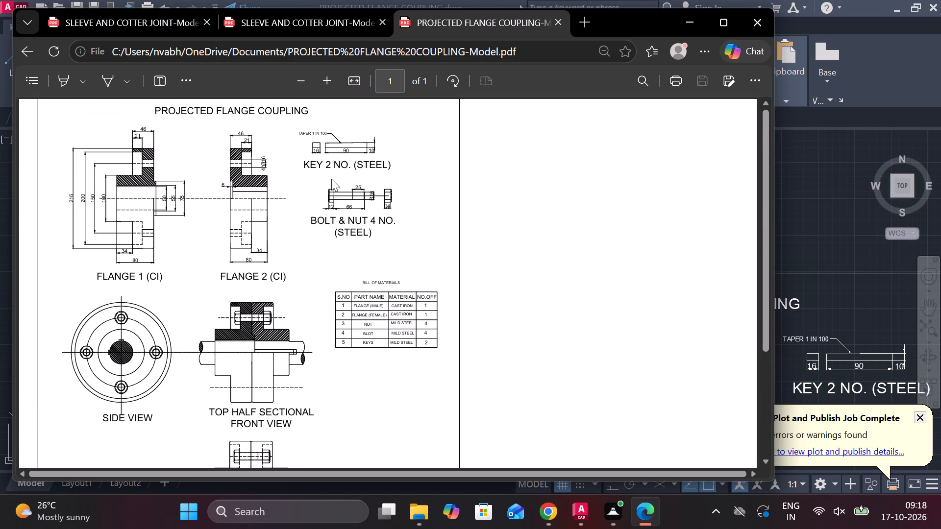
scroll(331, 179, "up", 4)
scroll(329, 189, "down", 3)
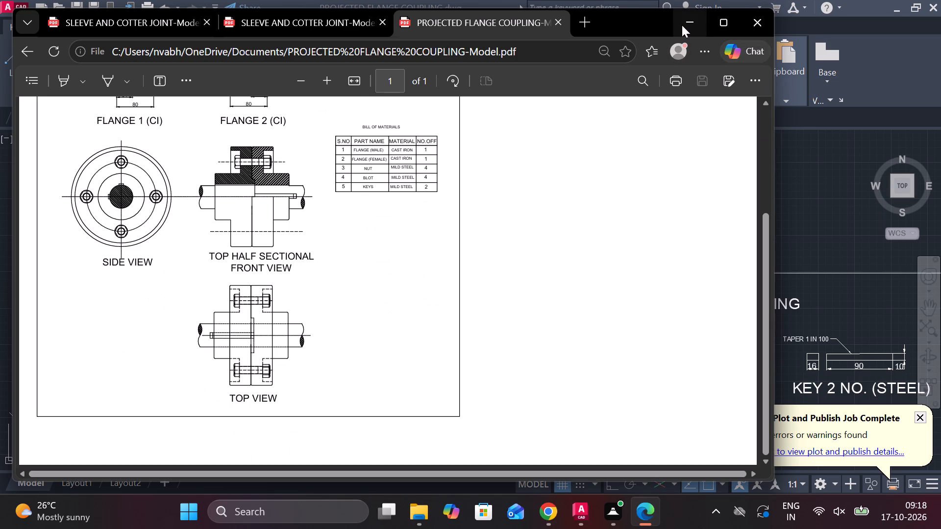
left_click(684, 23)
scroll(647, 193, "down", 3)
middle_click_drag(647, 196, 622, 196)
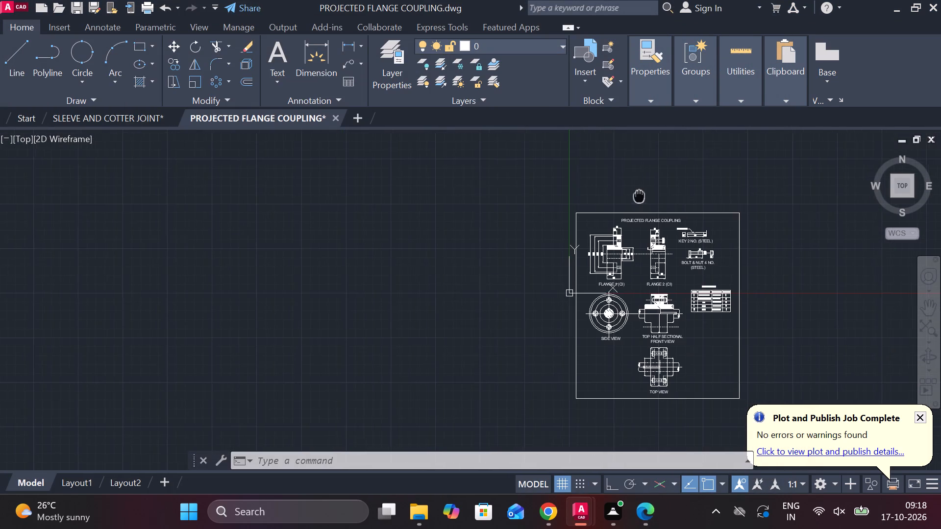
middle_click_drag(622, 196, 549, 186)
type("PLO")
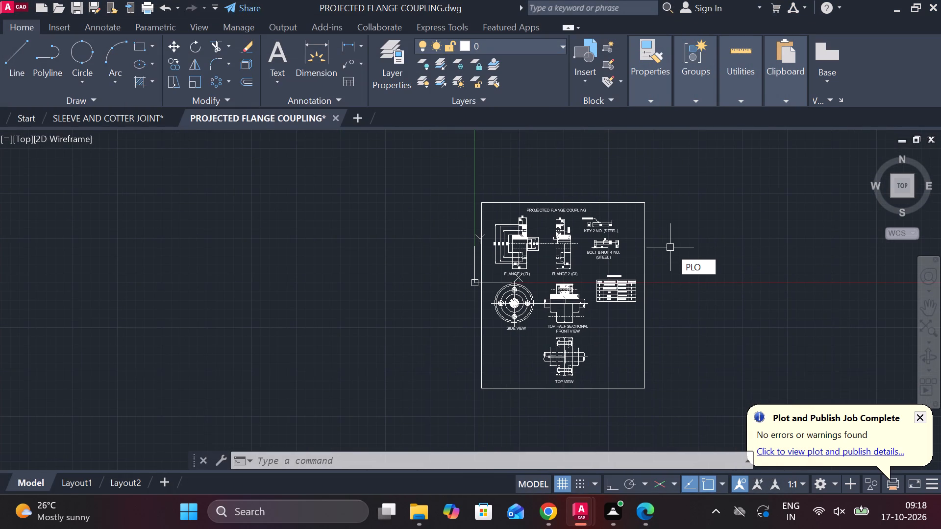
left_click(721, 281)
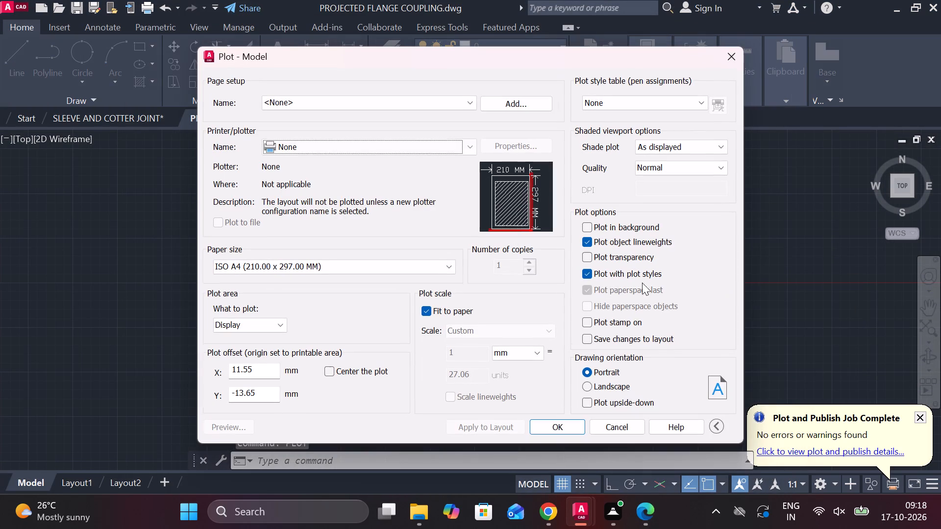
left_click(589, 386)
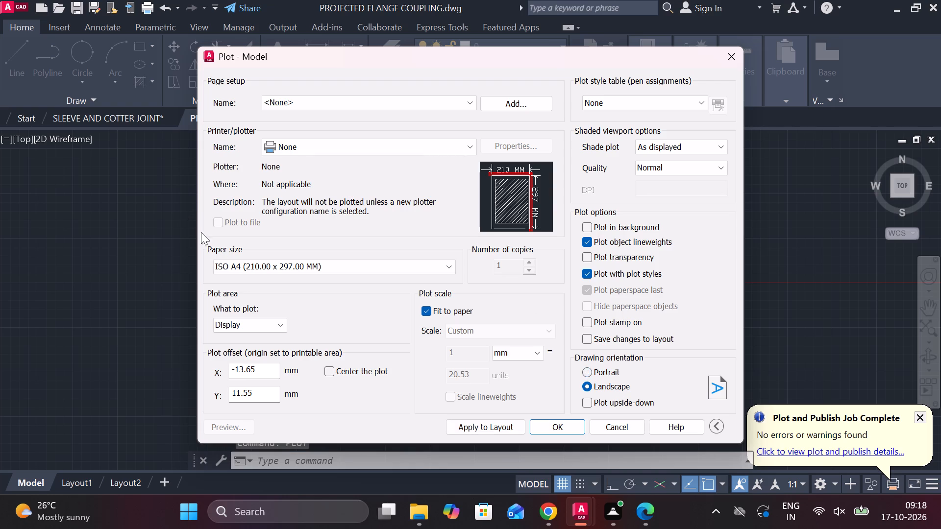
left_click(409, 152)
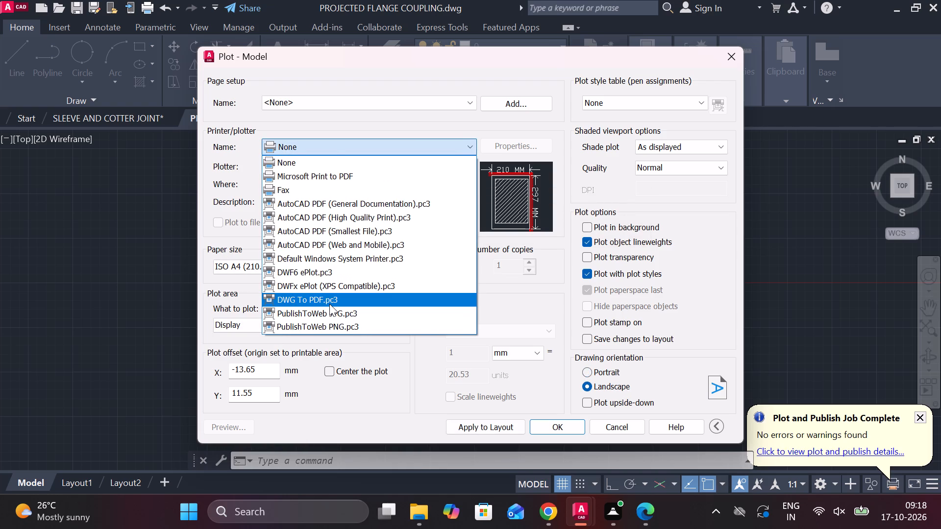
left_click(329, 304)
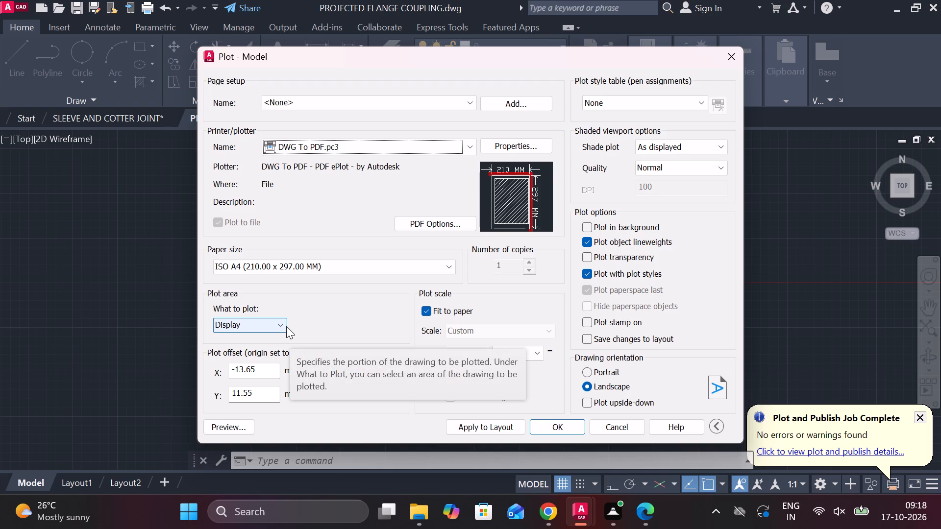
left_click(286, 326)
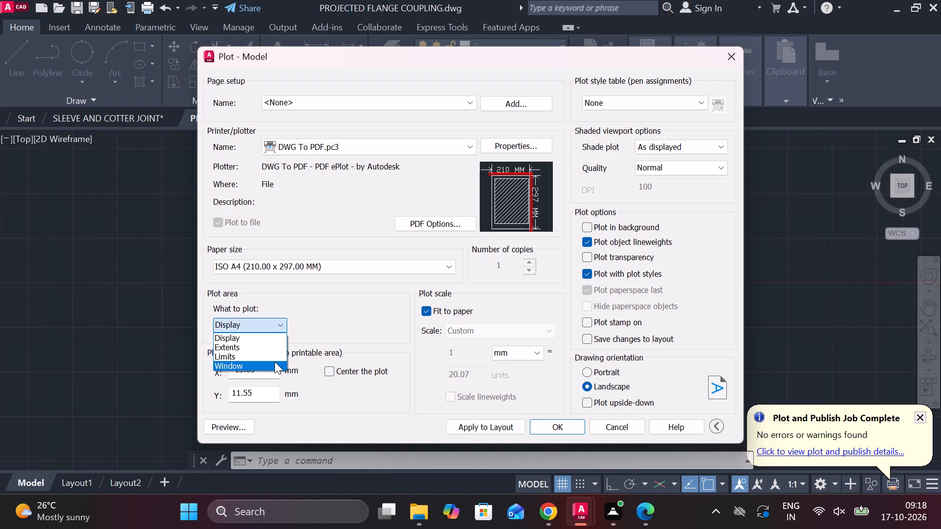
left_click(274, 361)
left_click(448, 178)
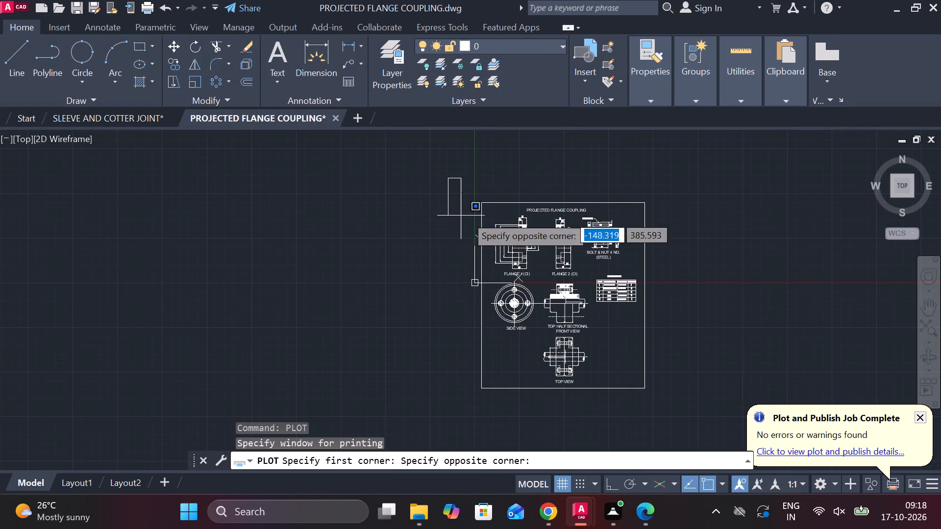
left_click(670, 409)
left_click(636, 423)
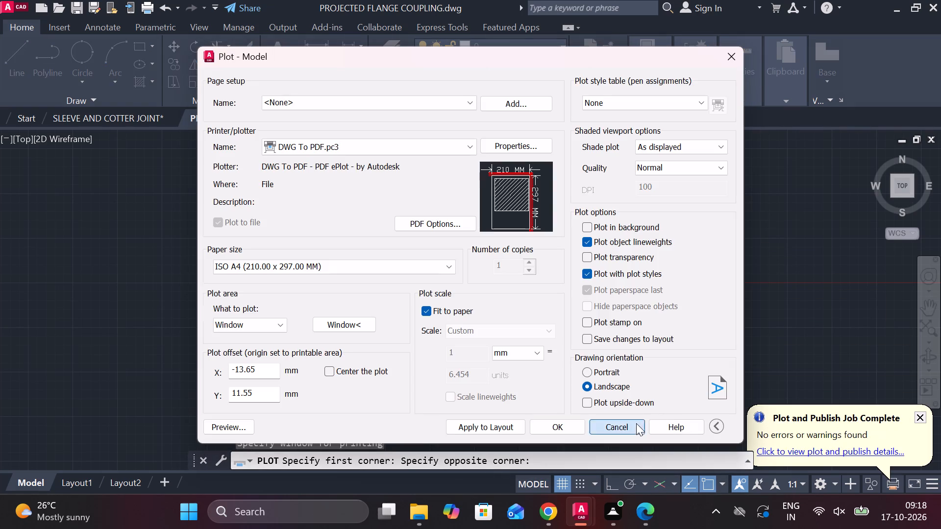
Set up a new plot with the DWG To PDF.pc3 plotter in landscape orientation.
type("PLO")
left_click(719, 237)
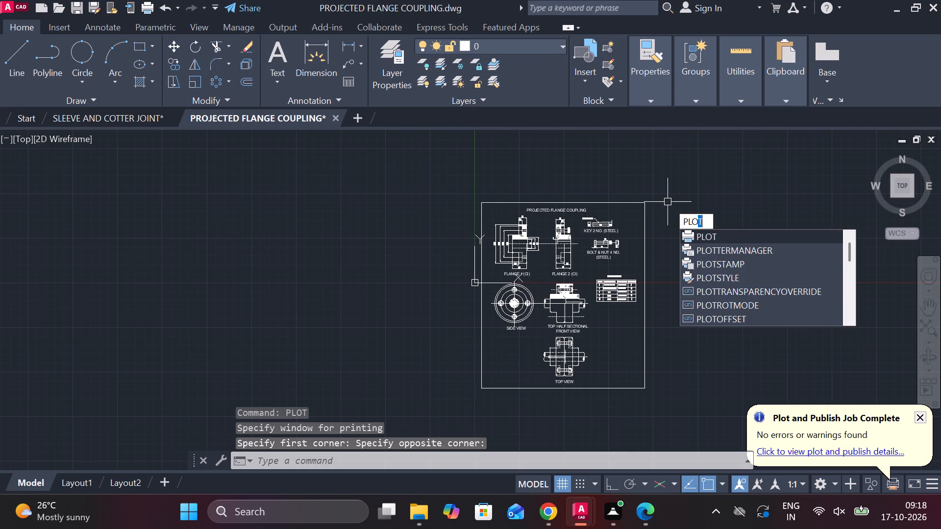
left_click(472, 146)
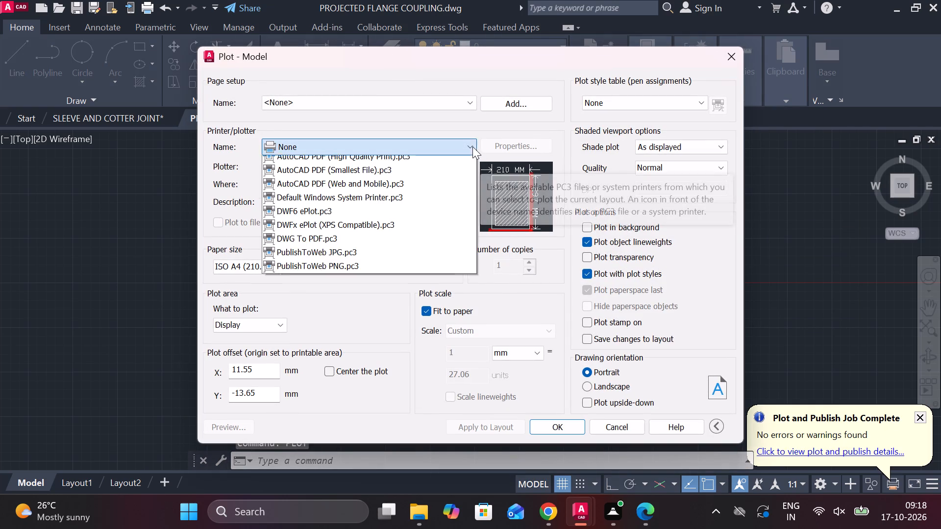
left_click(315, 299)
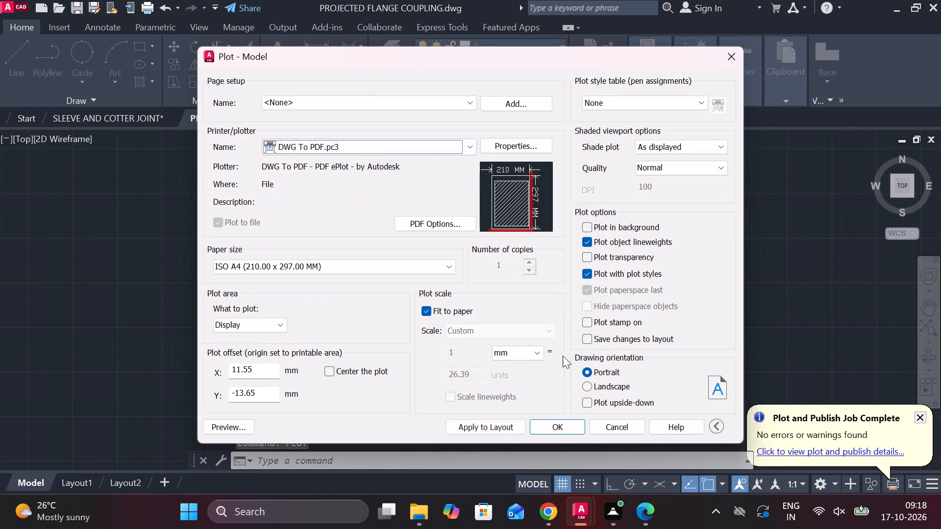
left_click(584, 388)
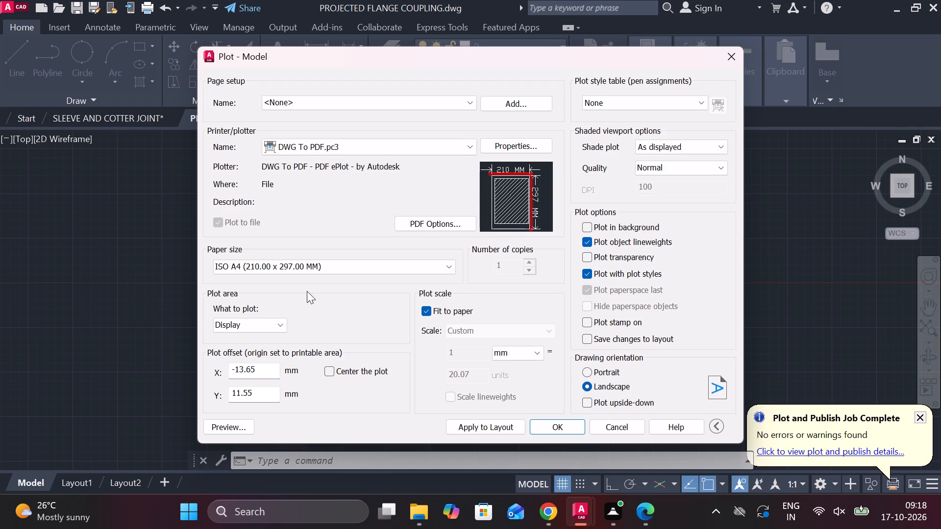
Set the plot area to a window around the whole border, leaving a wide margin on every side.
left_click(255, 330)
left_click(218, 362)
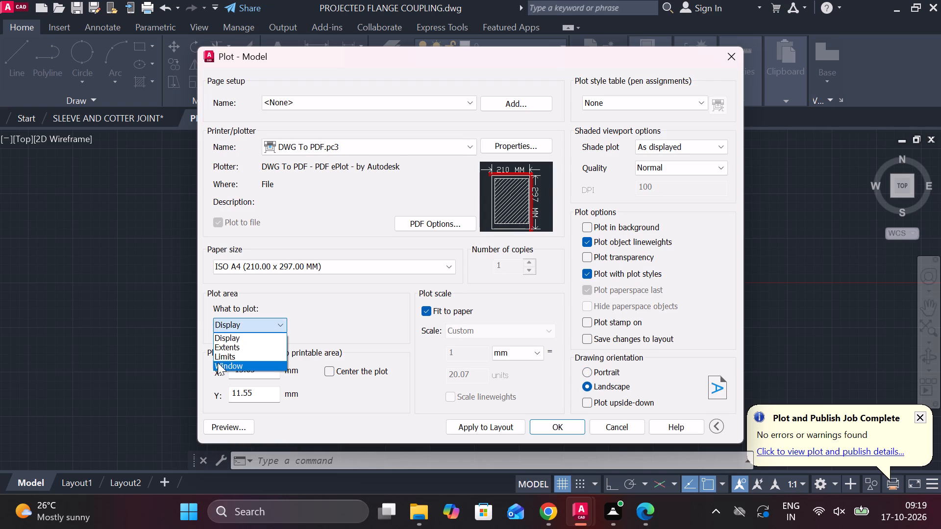
left_click(425, 172)
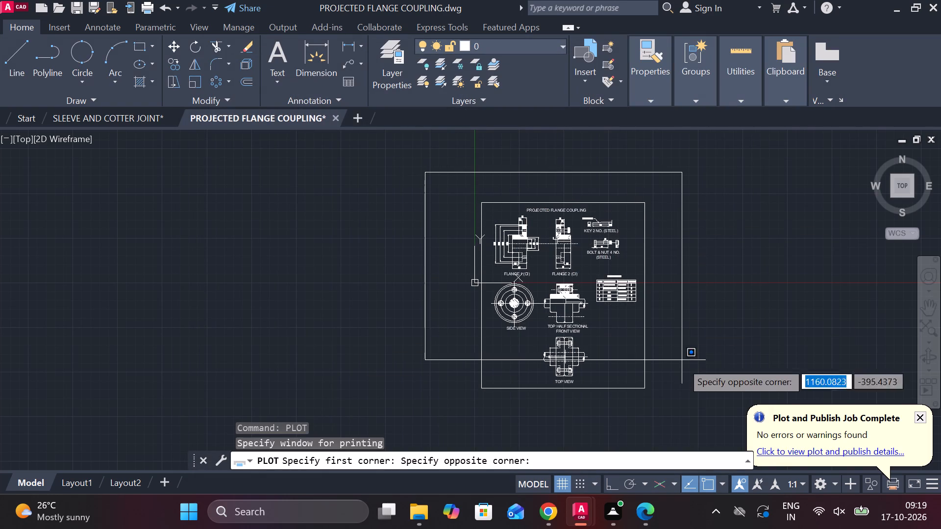
left_click(682, 414)
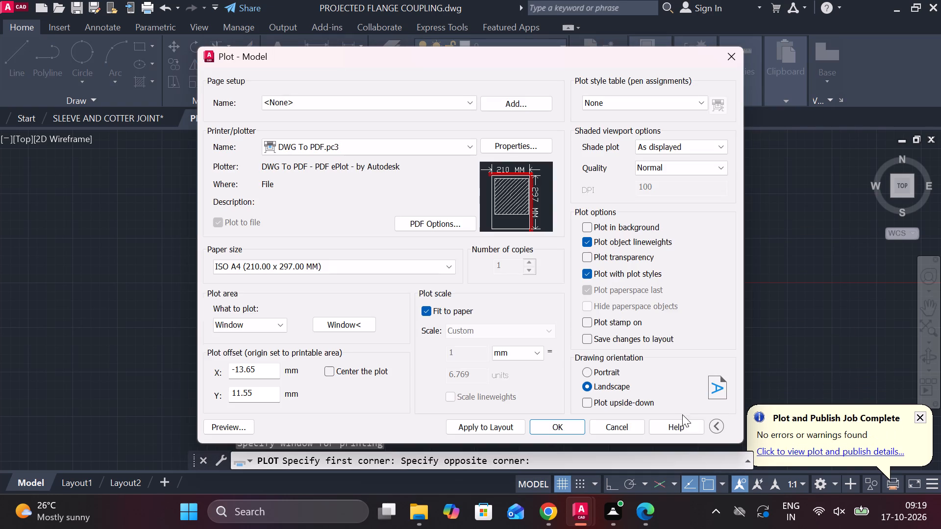
Plot to Documents as PROJECTED FLANGE COUPLING-Model.pdf, replacing the existing file, and look over the new PDF.
left_click(546, 430)
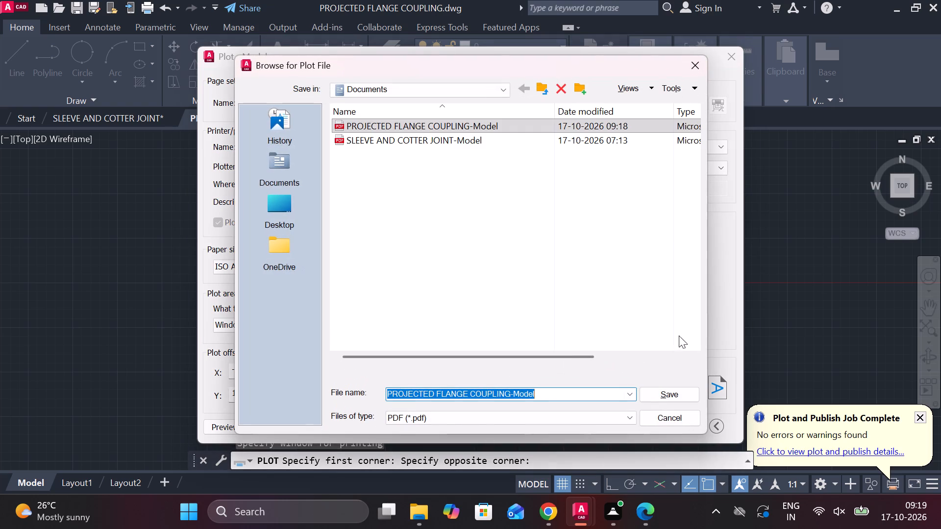
left_click(659, 395)
left_click(530, 265)
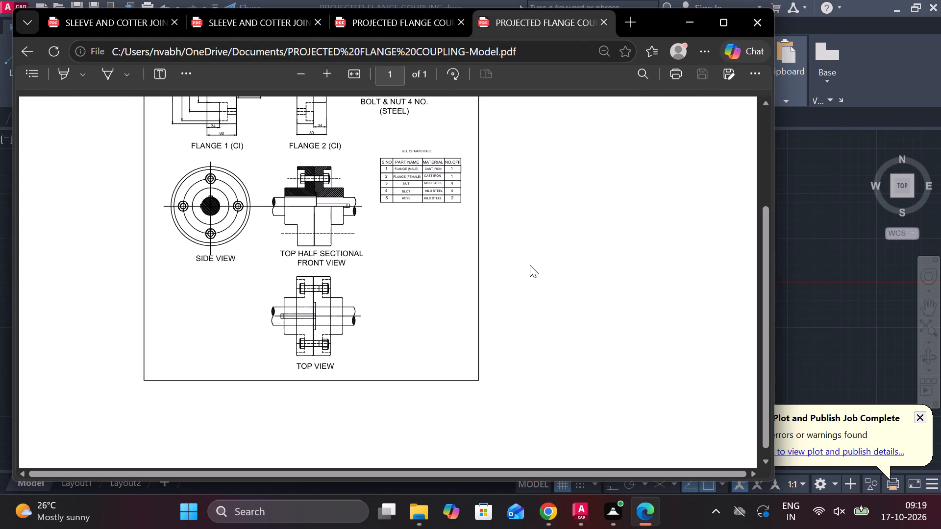
scroll(514, 241, "up", 2)
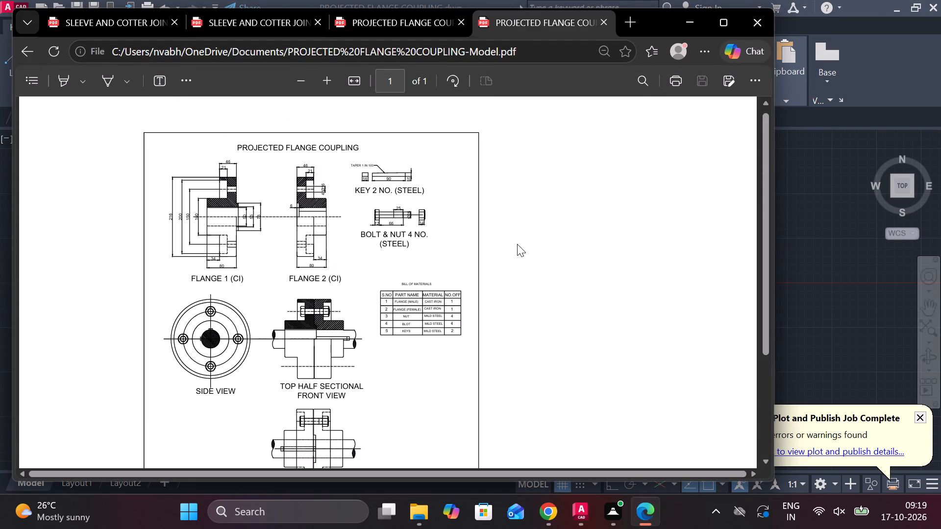
scroll(161, 248, "up", 2)
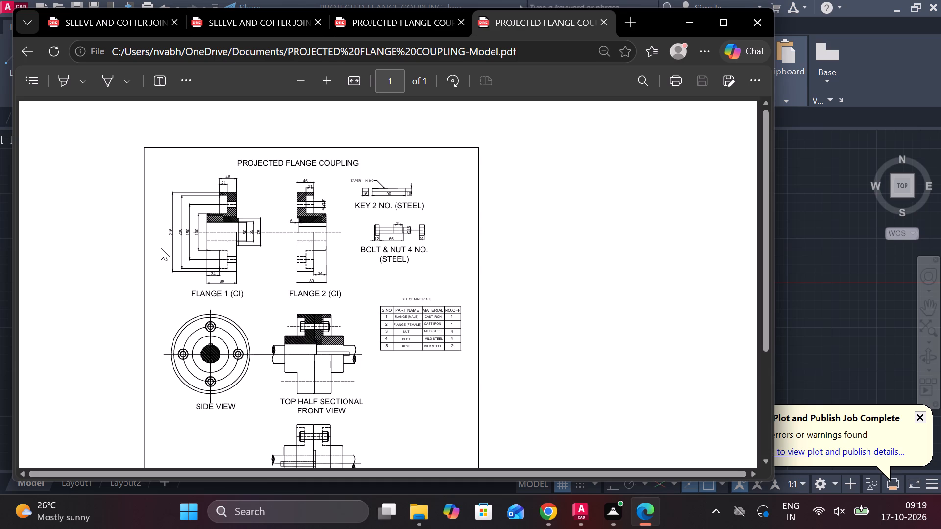